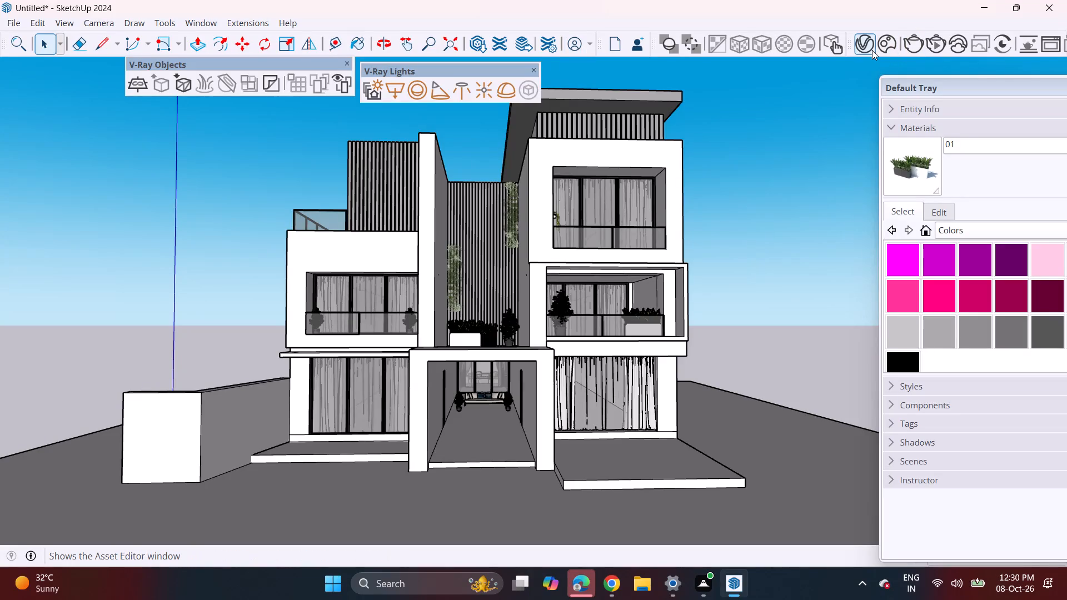
Turn on Safe Frame in the V-Ray render output settings and close the Asset Editor.
double_click(871, 50)
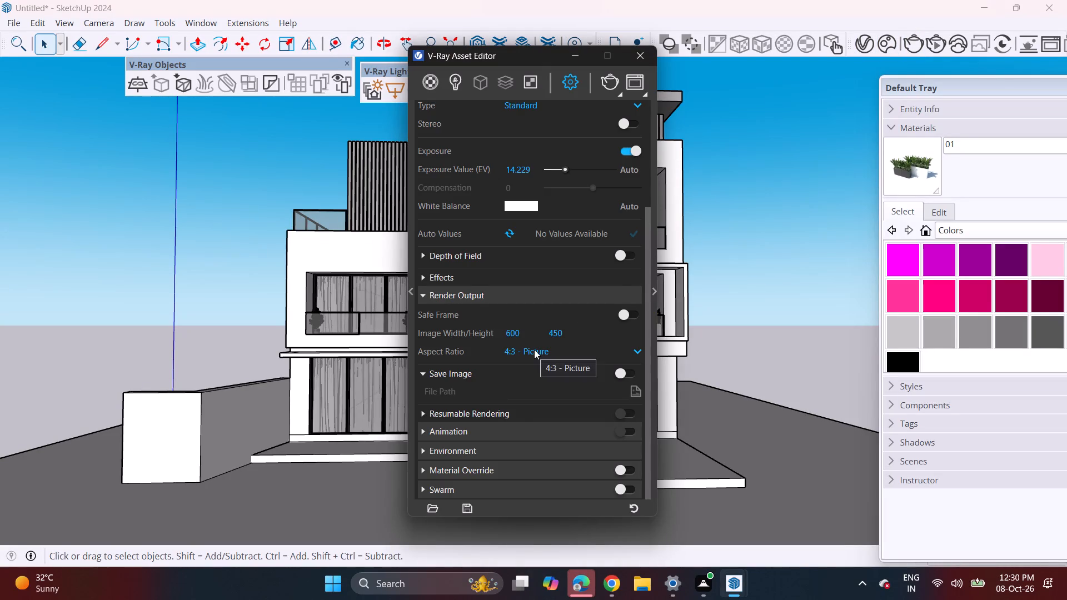
click(622, 321)
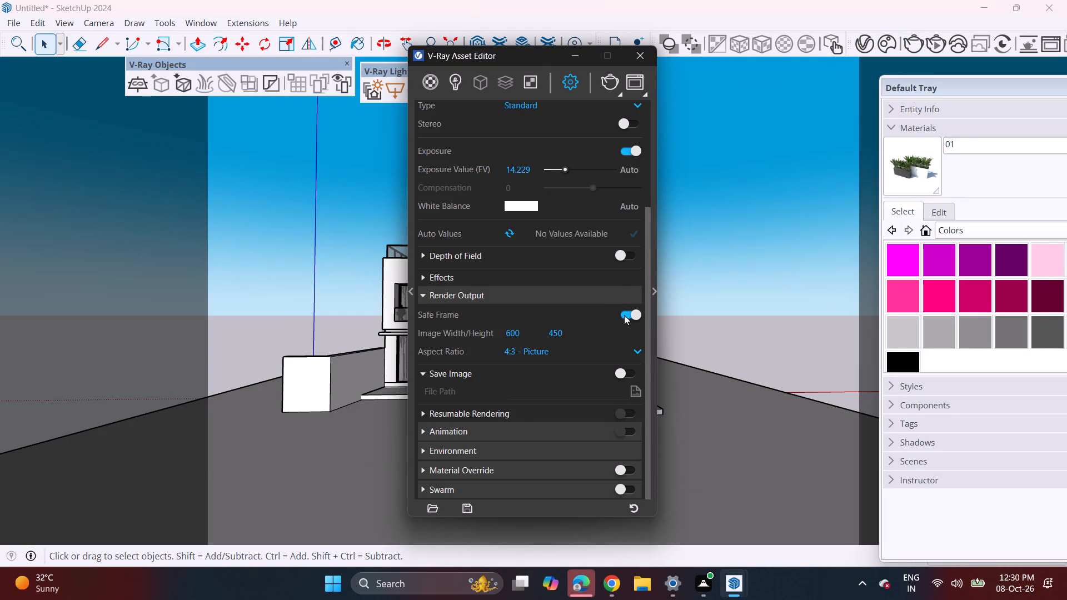
click(632, 50)
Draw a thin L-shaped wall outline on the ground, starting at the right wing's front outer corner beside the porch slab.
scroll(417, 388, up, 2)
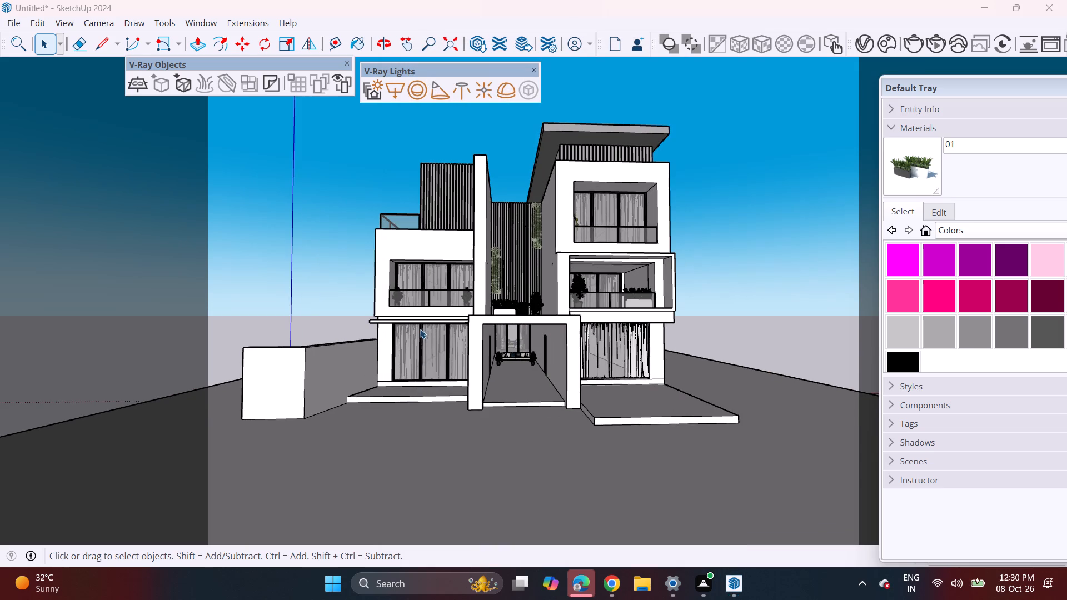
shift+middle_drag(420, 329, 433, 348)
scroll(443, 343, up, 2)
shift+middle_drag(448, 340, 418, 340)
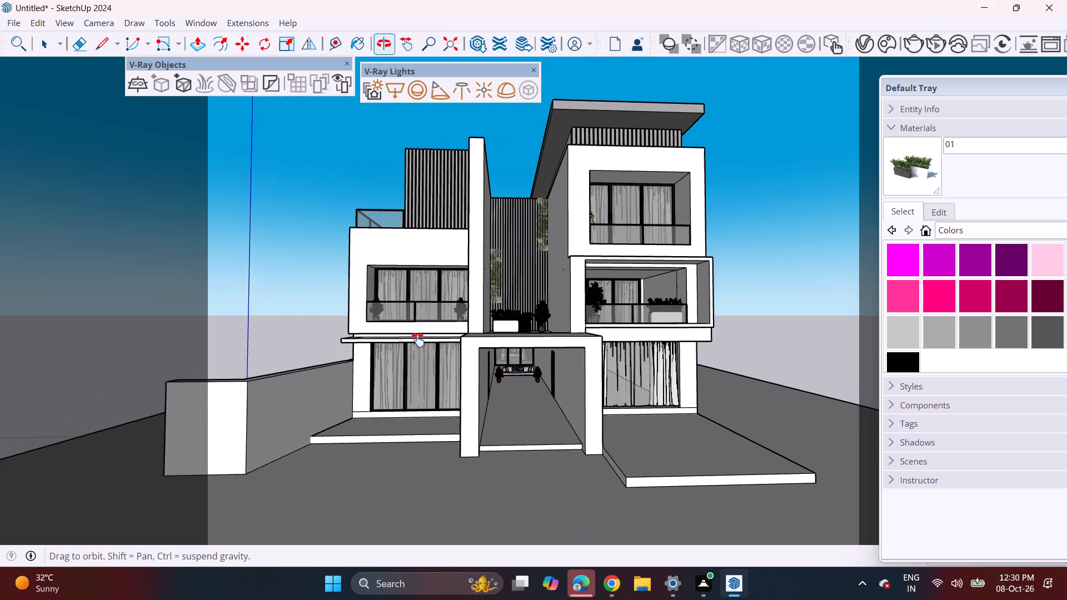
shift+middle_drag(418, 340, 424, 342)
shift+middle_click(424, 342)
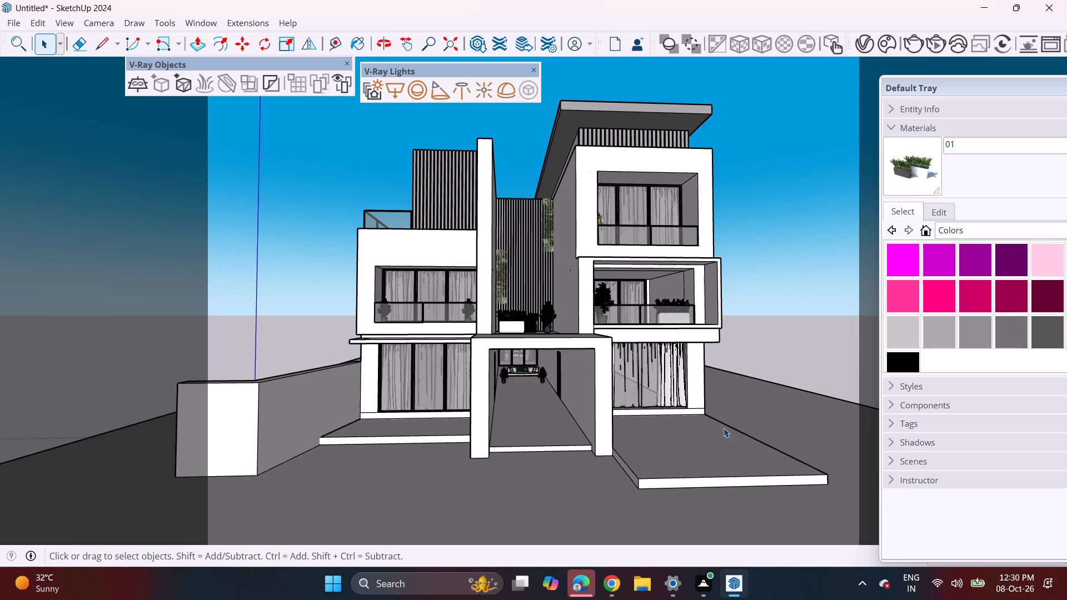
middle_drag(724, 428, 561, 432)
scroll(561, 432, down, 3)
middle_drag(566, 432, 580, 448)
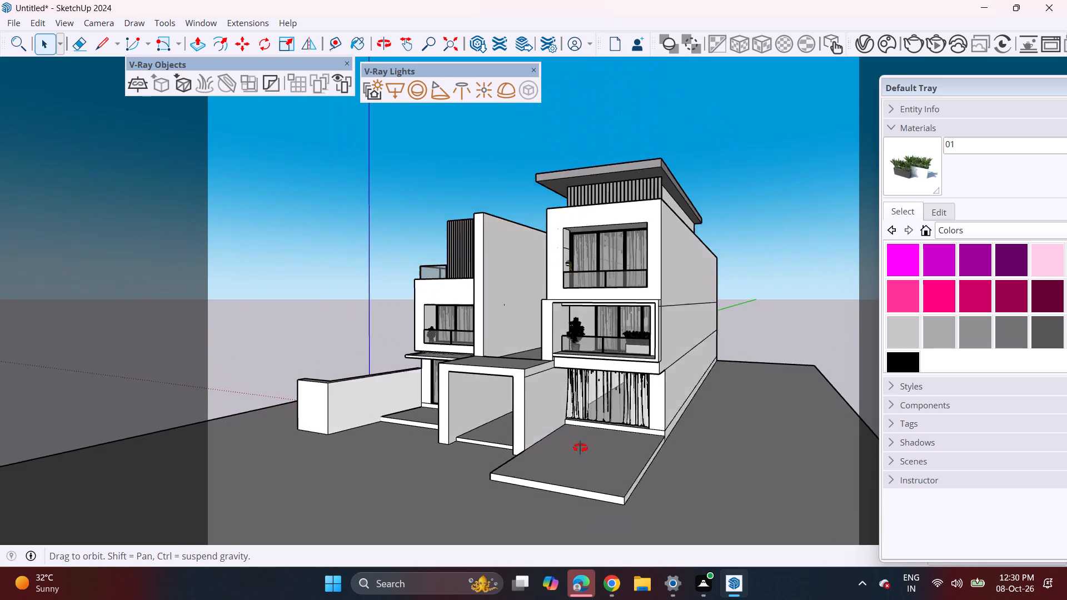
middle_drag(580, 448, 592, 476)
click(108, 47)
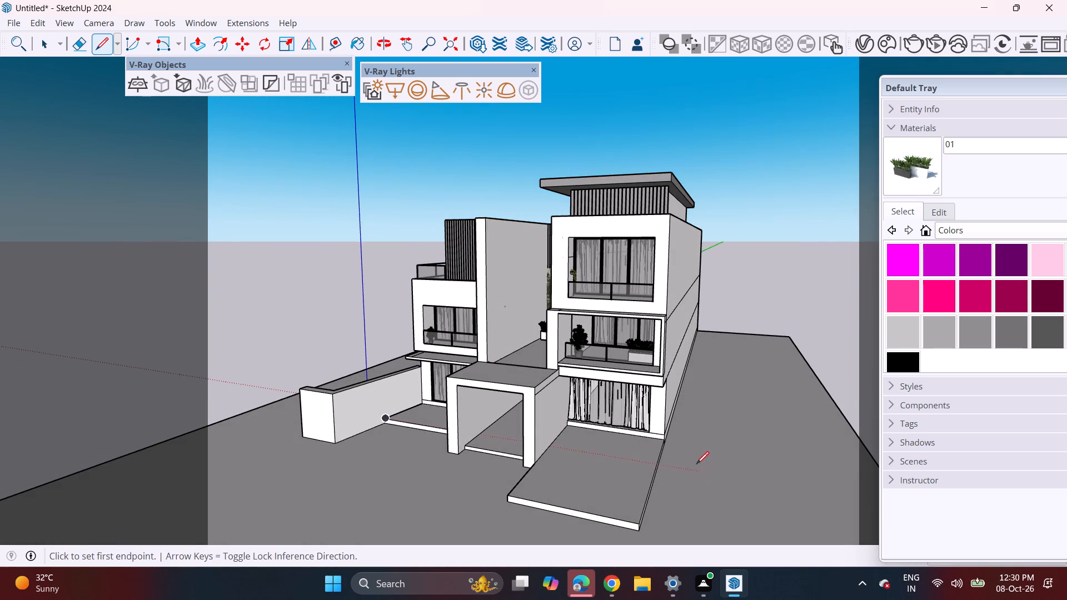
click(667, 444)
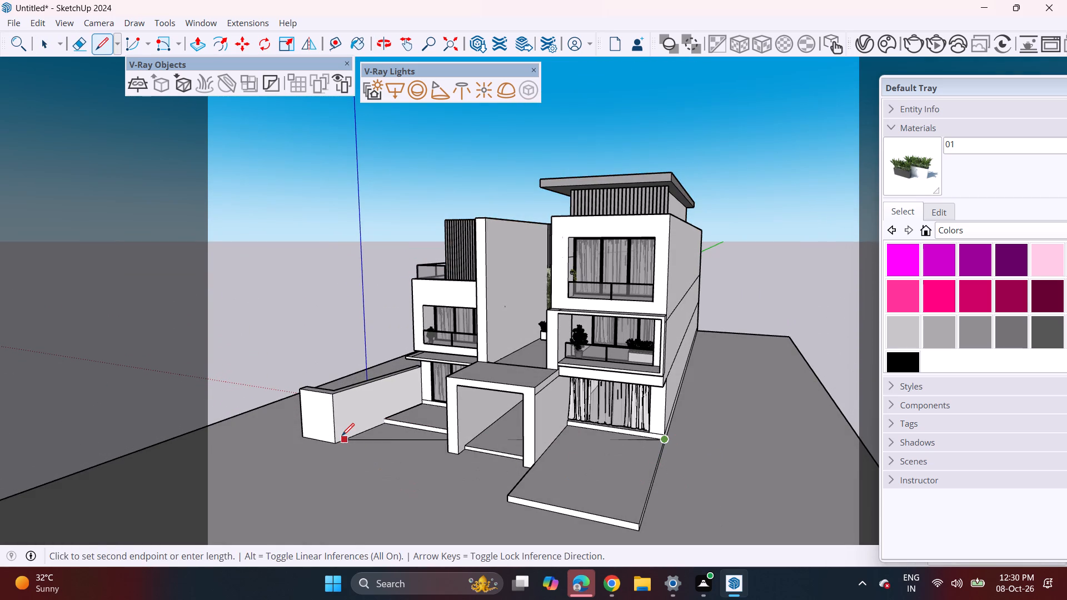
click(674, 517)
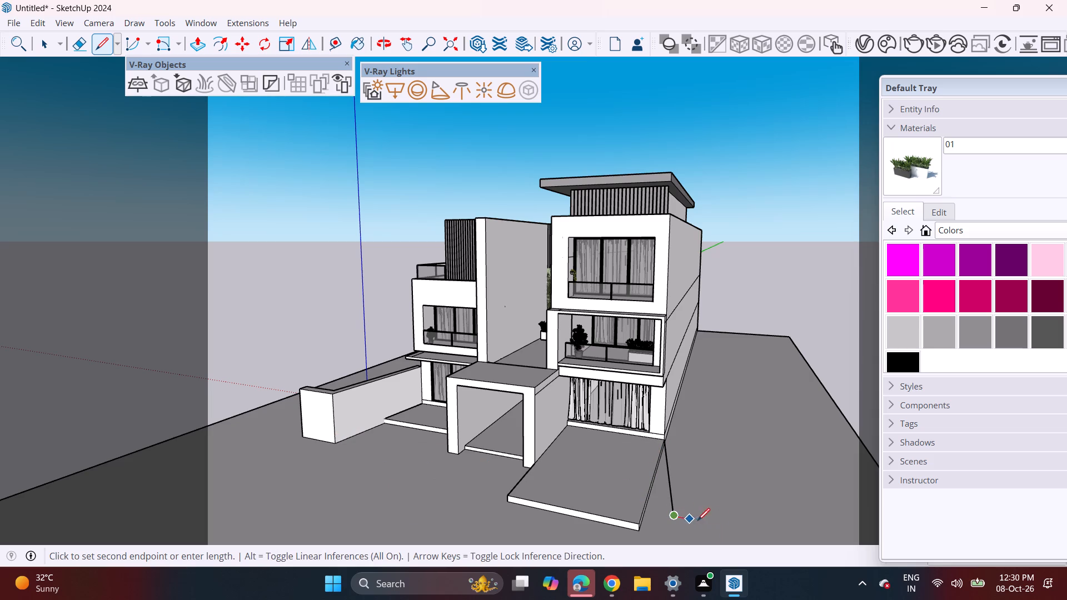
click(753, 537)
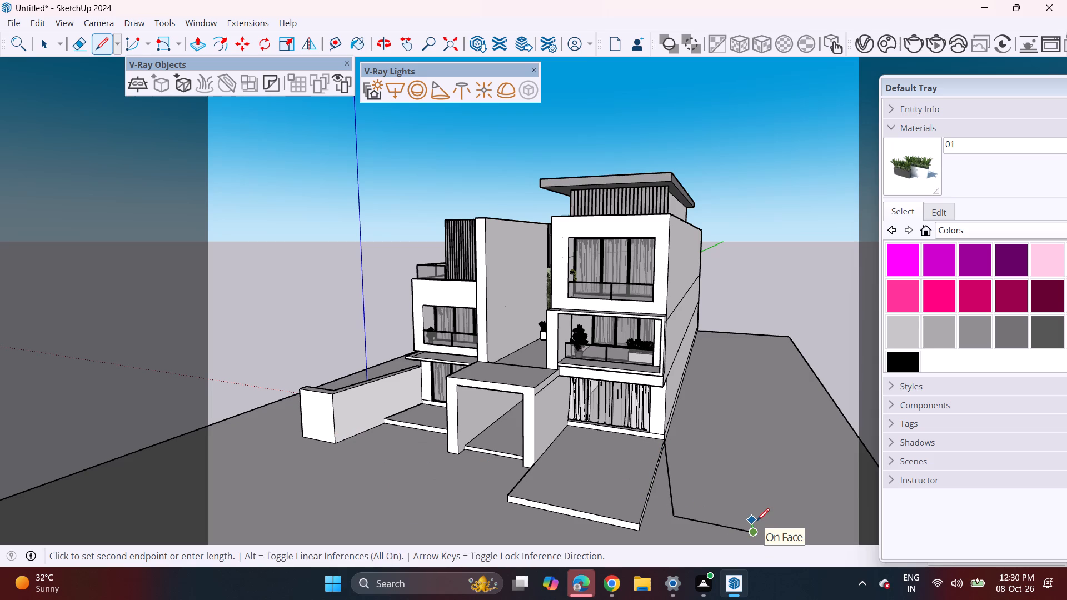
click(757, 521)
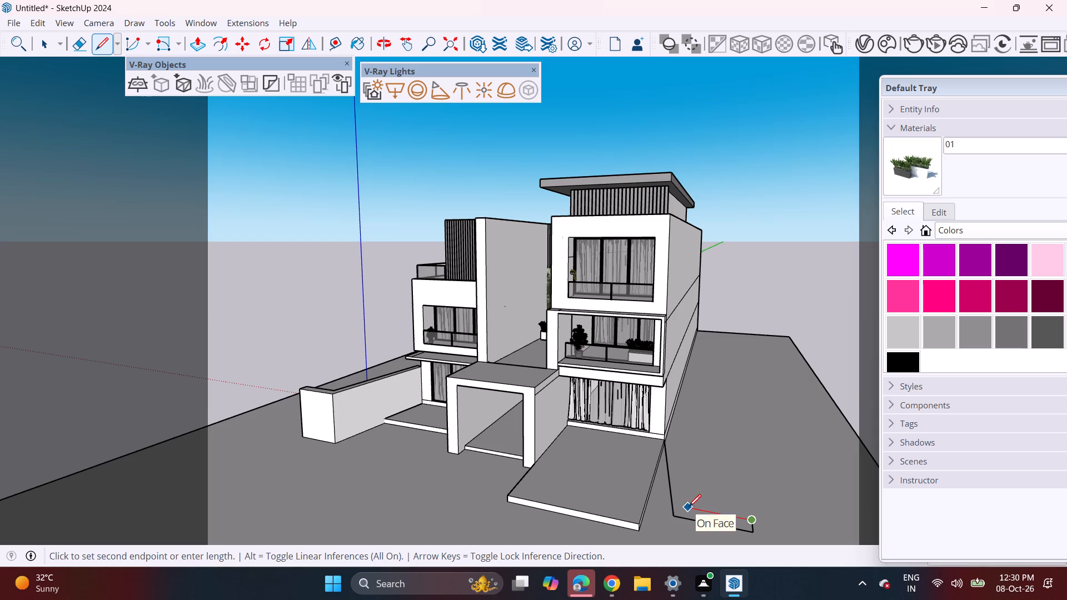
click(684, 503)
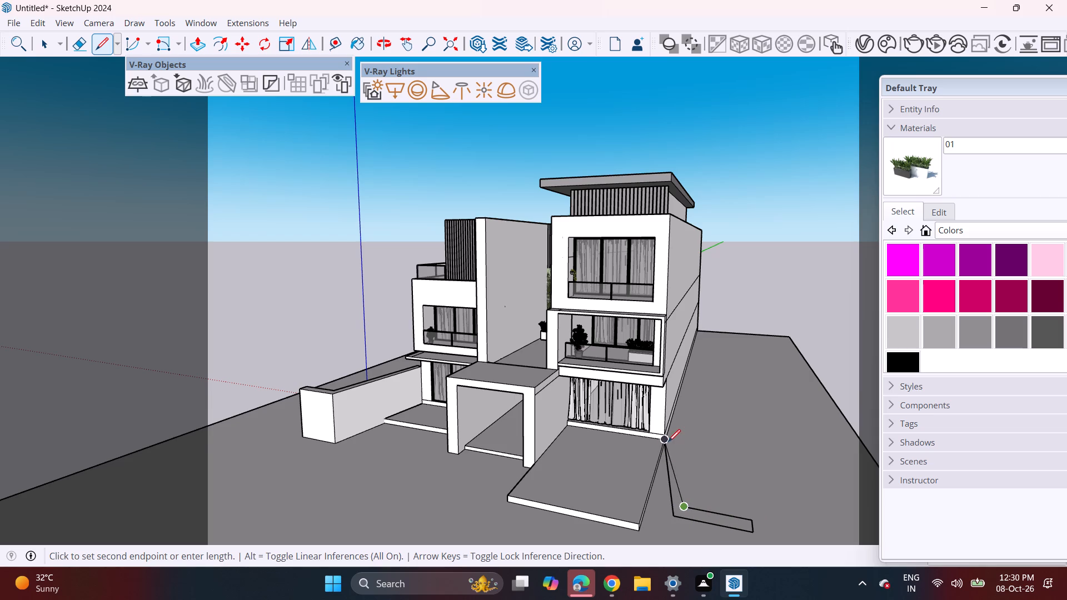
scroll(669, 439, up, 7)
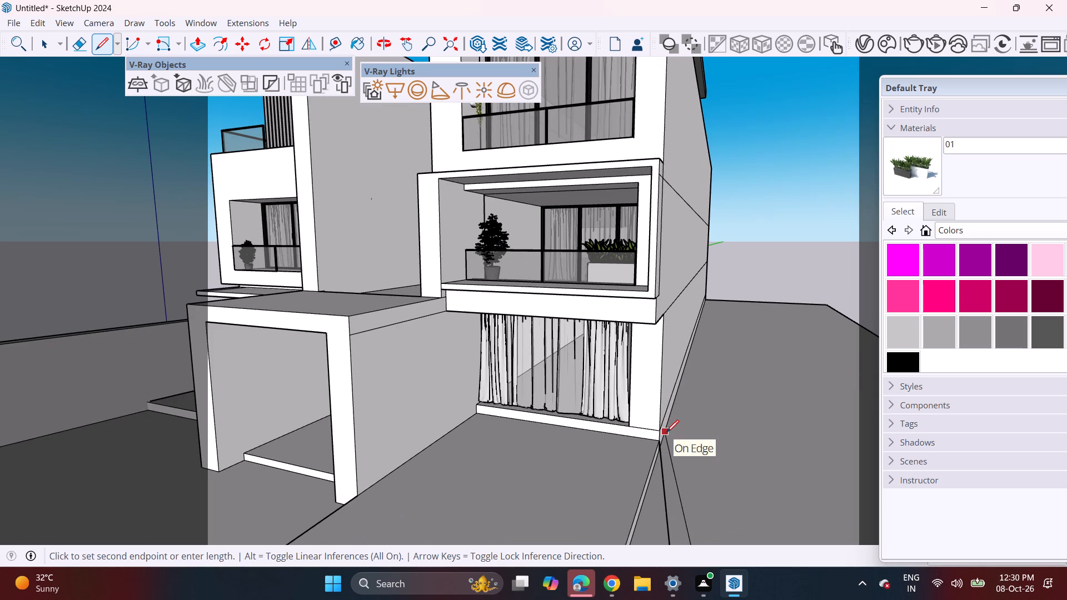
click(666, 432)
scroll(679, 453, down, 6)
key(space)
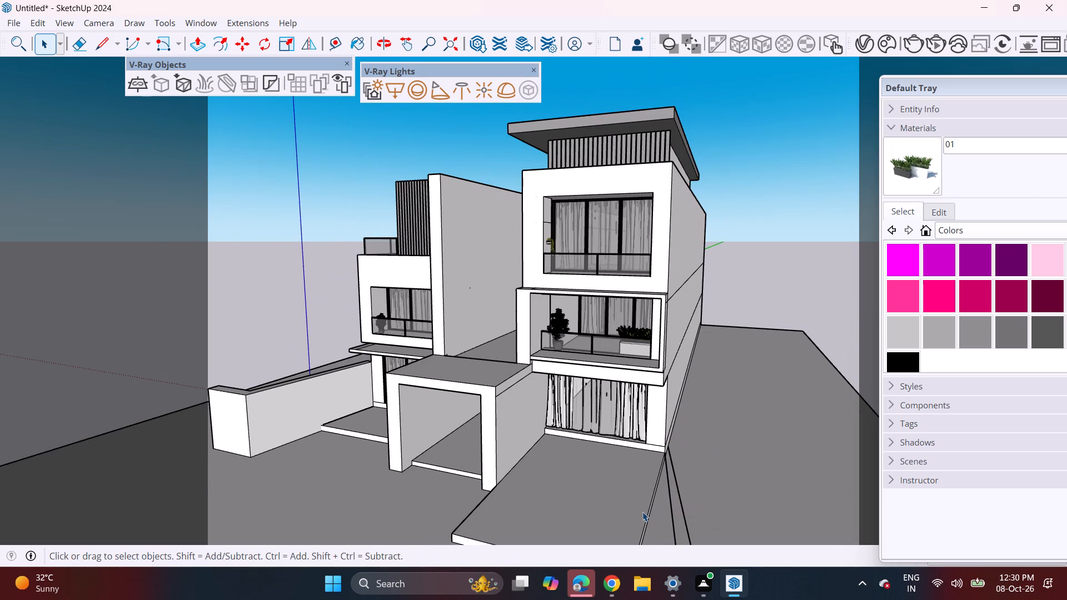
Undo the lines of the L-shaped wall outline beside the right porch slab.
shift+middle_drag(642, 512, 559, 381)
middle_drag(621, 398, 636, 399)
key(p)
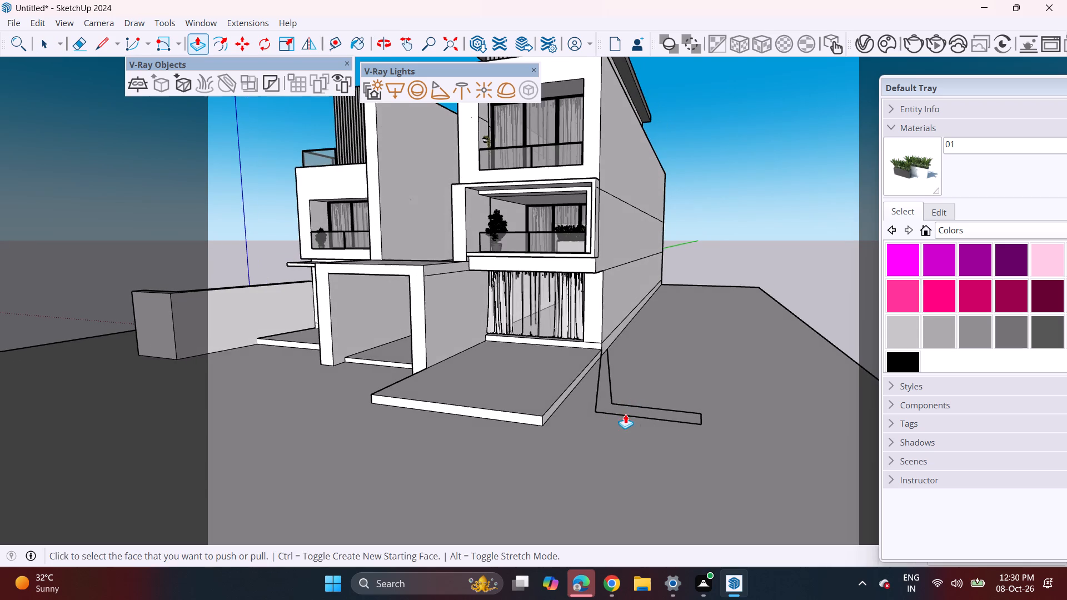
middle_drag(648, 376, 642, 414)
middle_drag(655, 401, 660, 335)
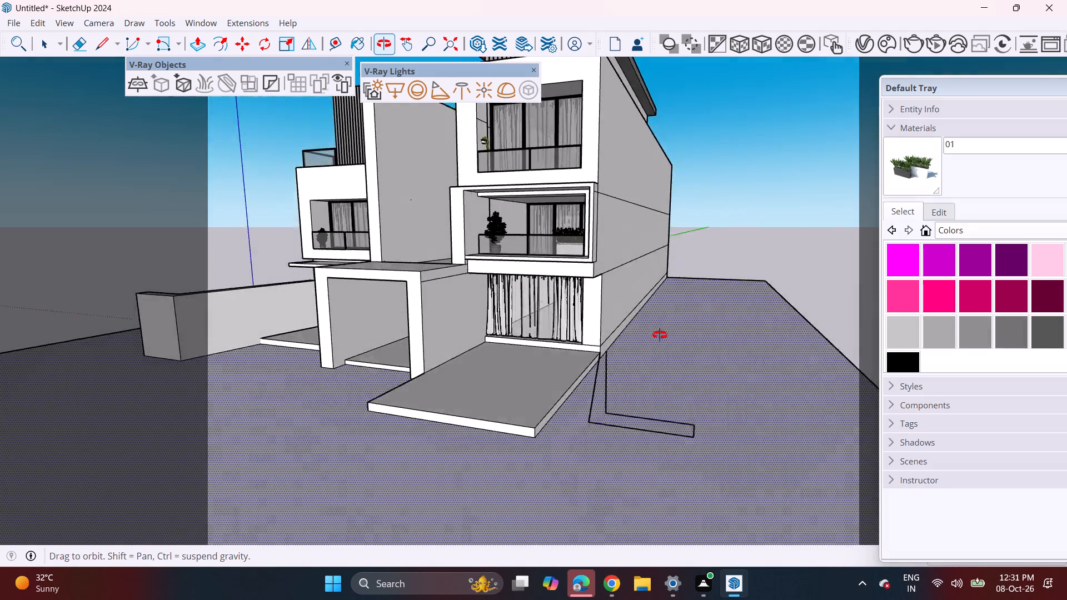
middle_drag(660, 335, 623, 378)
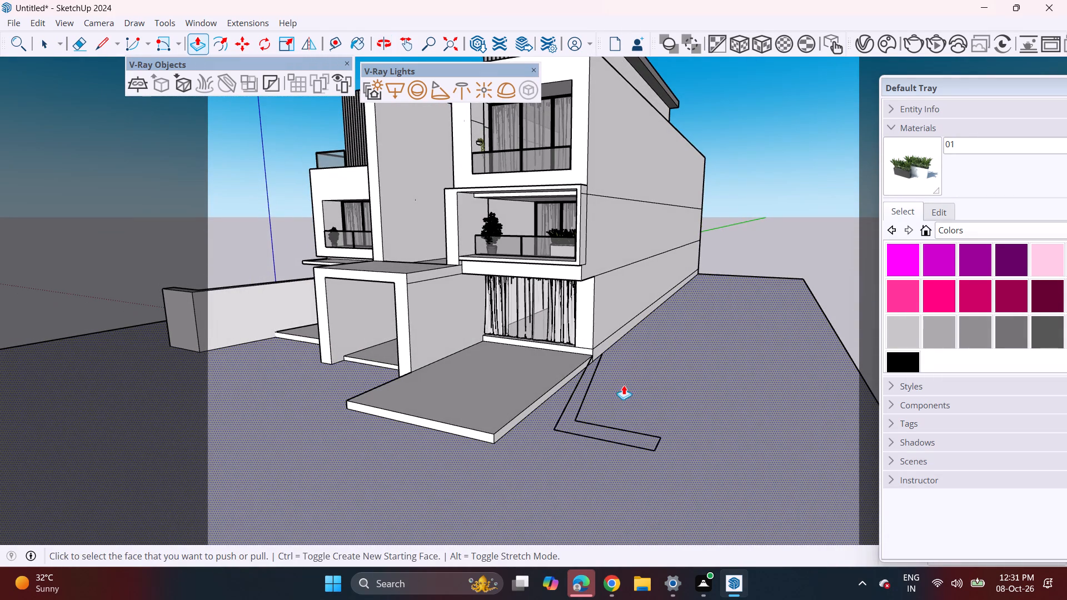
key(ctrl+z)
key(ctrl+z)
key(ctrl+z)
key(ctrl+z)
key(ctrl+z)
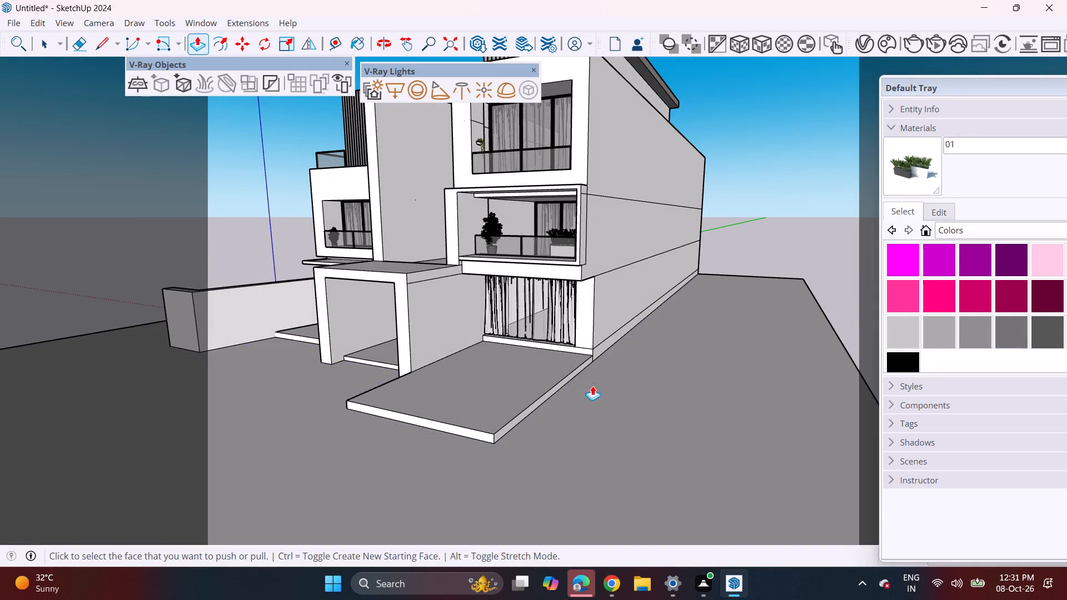
Draw a closed L-shaped wall outline on the ground, angling forward from the right wing's front corner and turning outward away from the house.
click(100, 39)
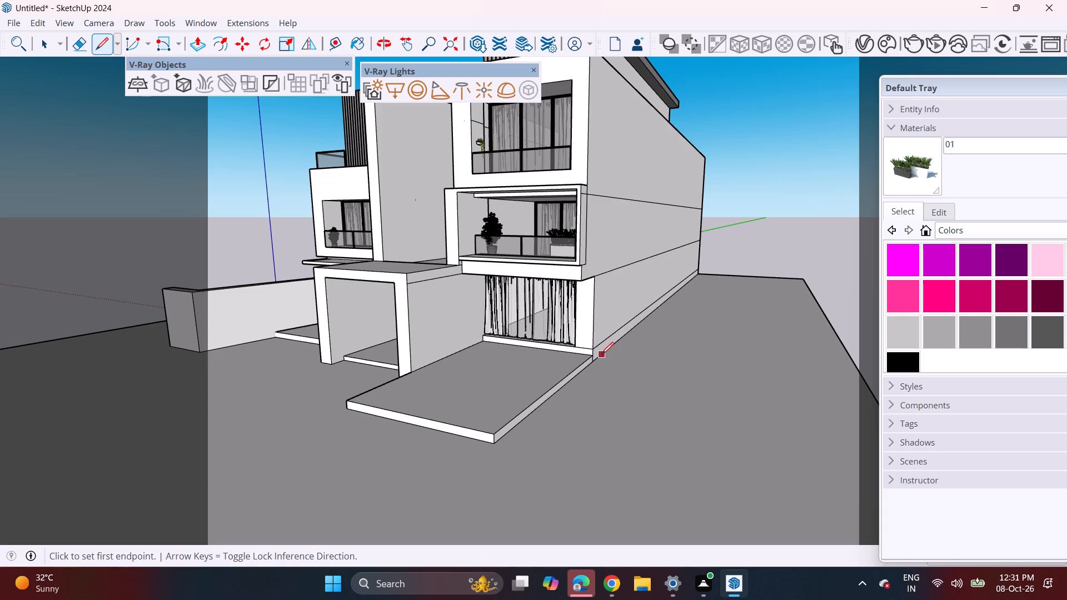
scroll(591, 367, up, 5)
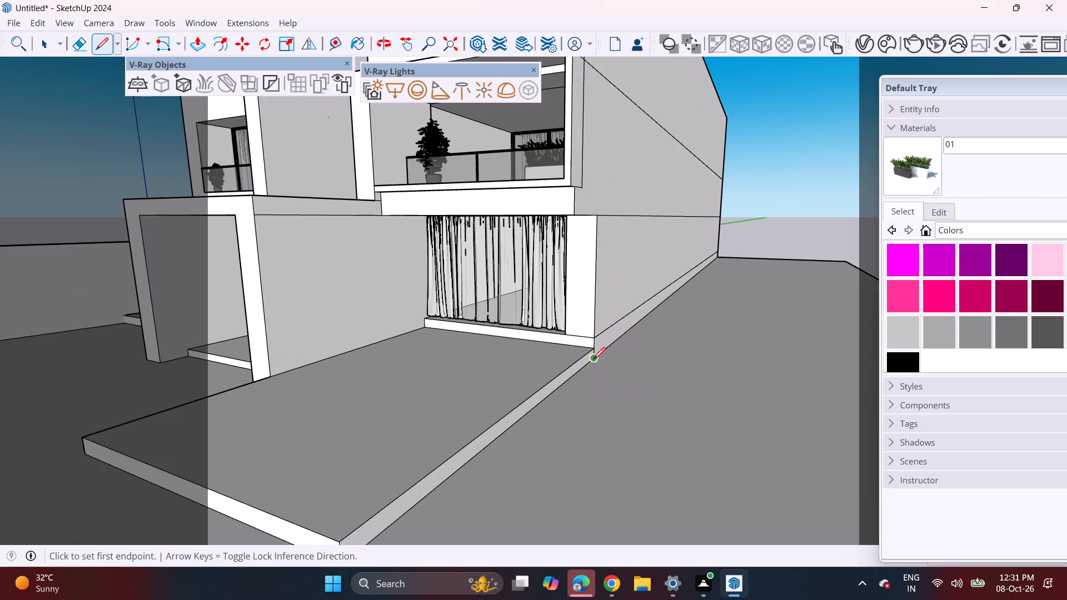
double_click(593, 359)
scroll(548, 488, down, 7)
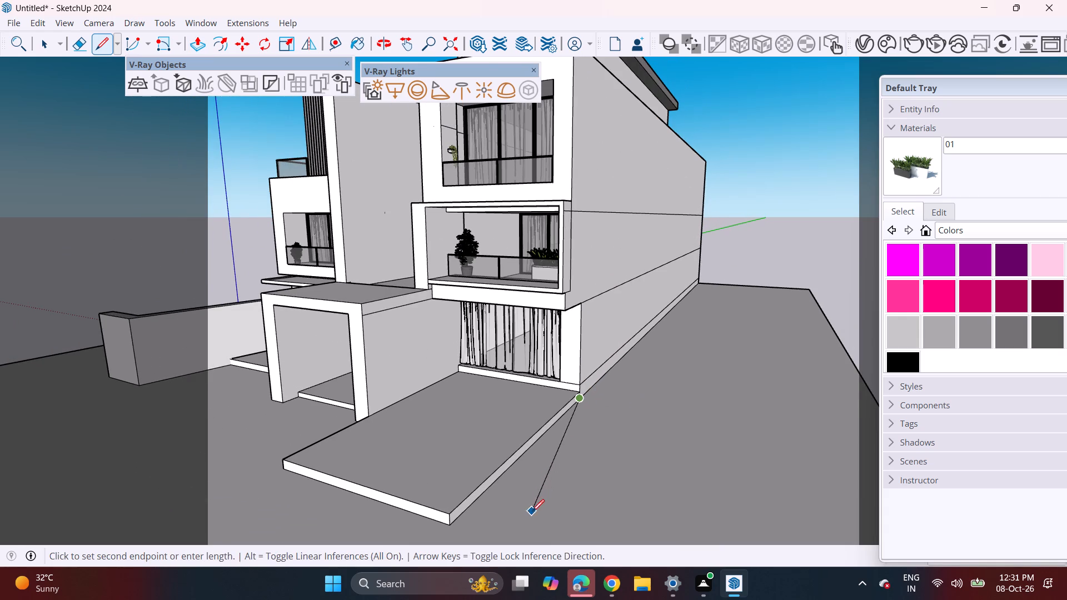
click(531, 528)
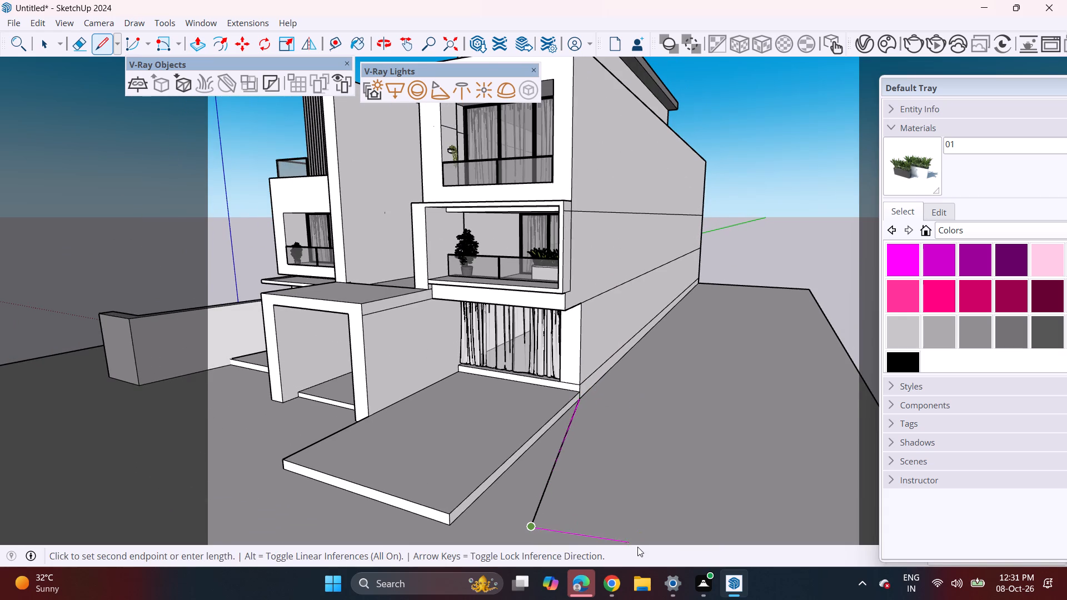
shift+middle_drag(622, 513, 562, 439)
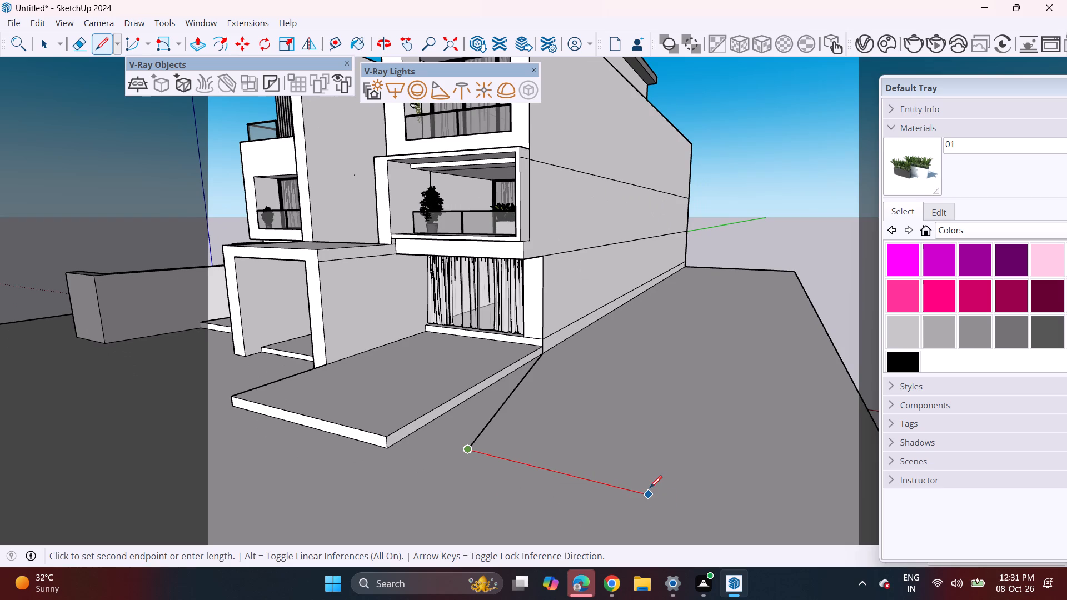
click(650, 488)
click(657, 480)
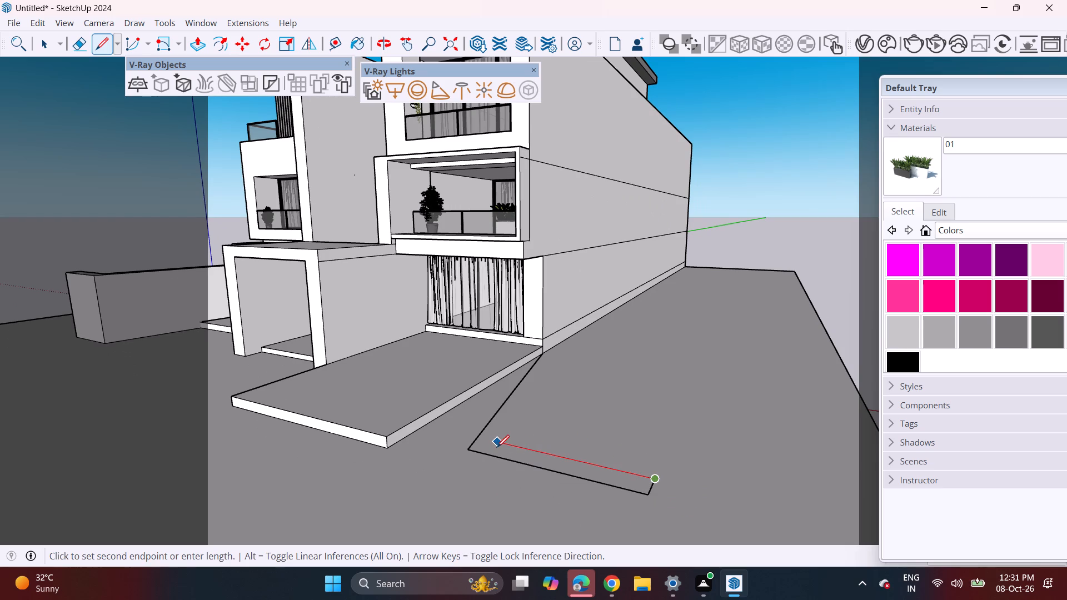
click(491, 442)
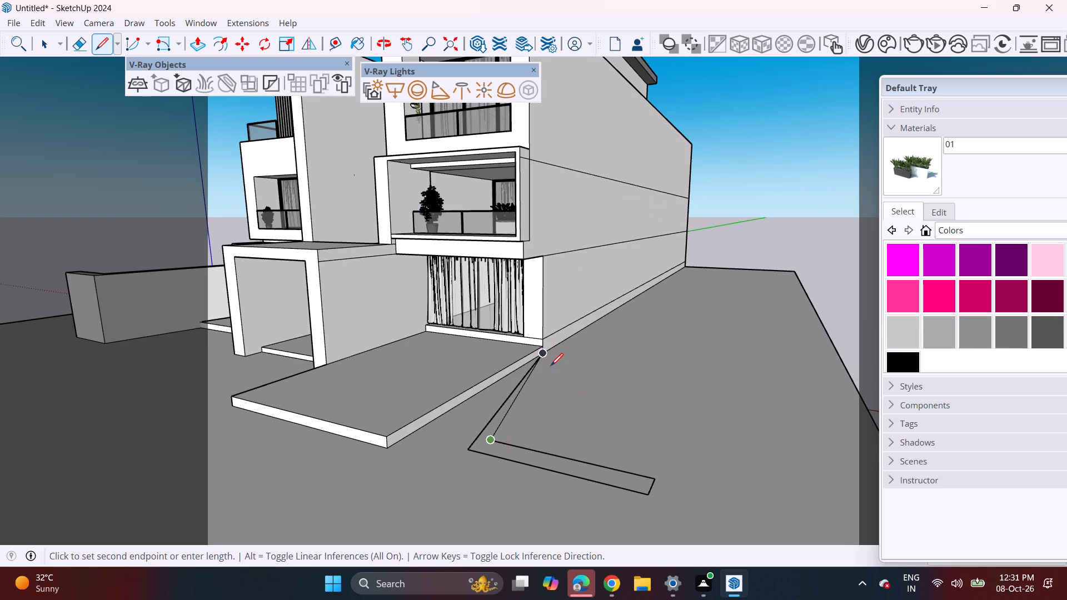
scroll(551, 366, up, 4)
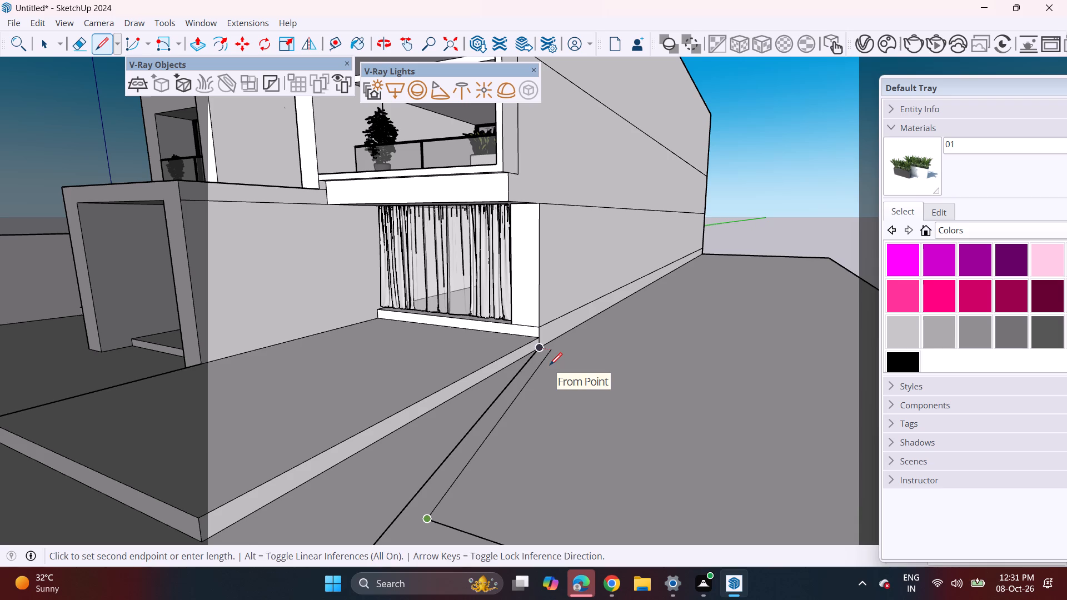
click(550, 365)
click(540, 345)
scroll(549, 398, down, 6)
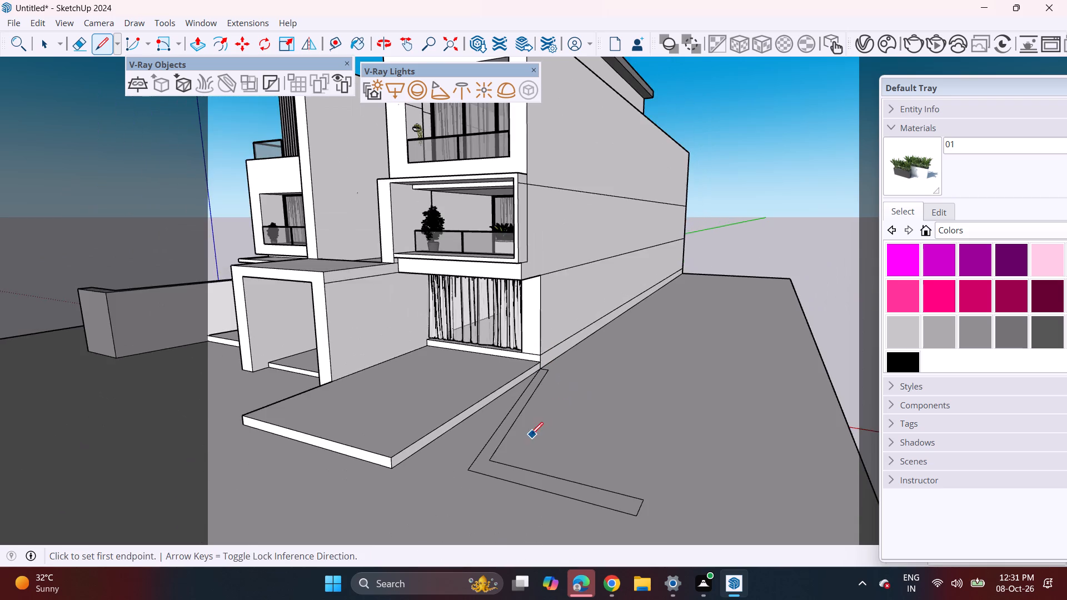
Push/Pull the L-shaped outline up to the height of the left boundary wall.
middle_drag(537, 437, 631, 417)
key(space)
key(p)
click(599, 433)
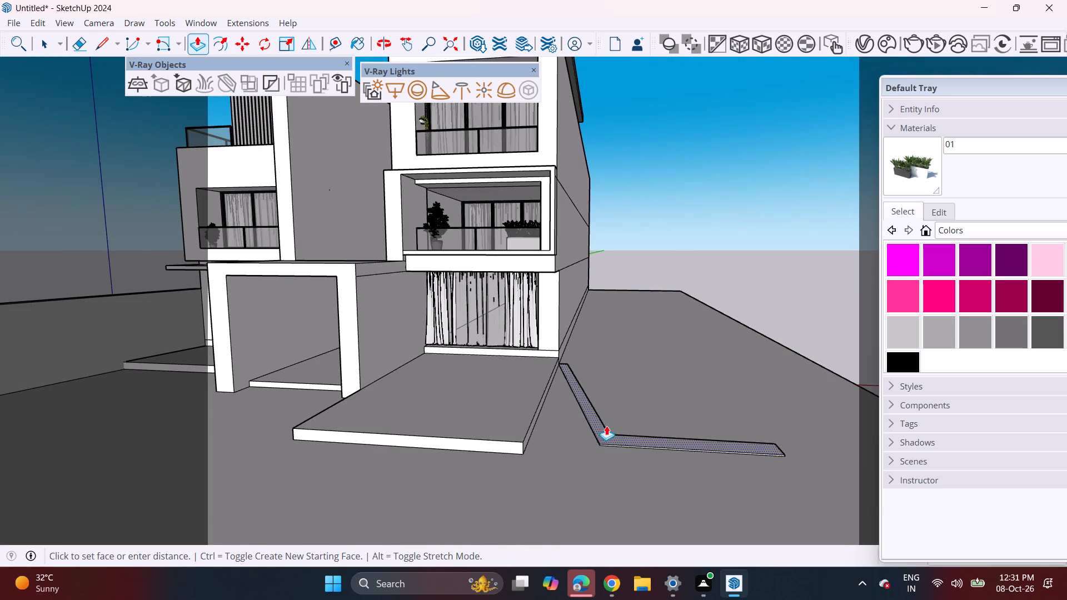
click(145, 291)
Extend the outer side face of the right wing's porch slab to meet the corner of the L-shaped boundary wall.
scroll(358, 397, down, 3)
middle_drag(361, 398, 460, 372)
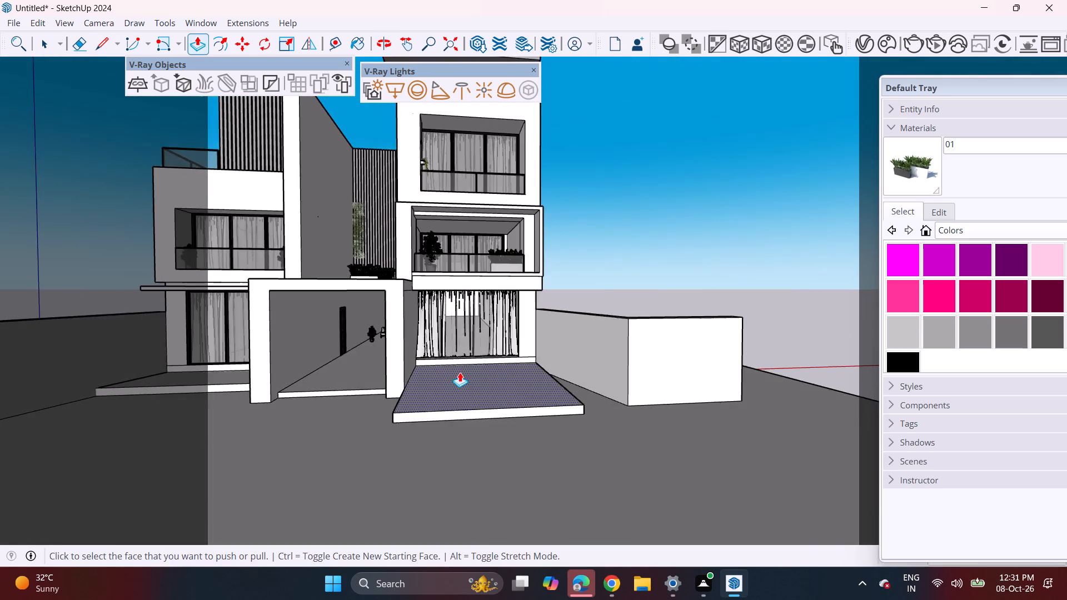
shift+scroll(460, 372, down, 6)
shift+middle_drag(432, 381, 484, 382)
middle_drag(489, 433, 429, 444)
scroll(429, 444, up, 1)
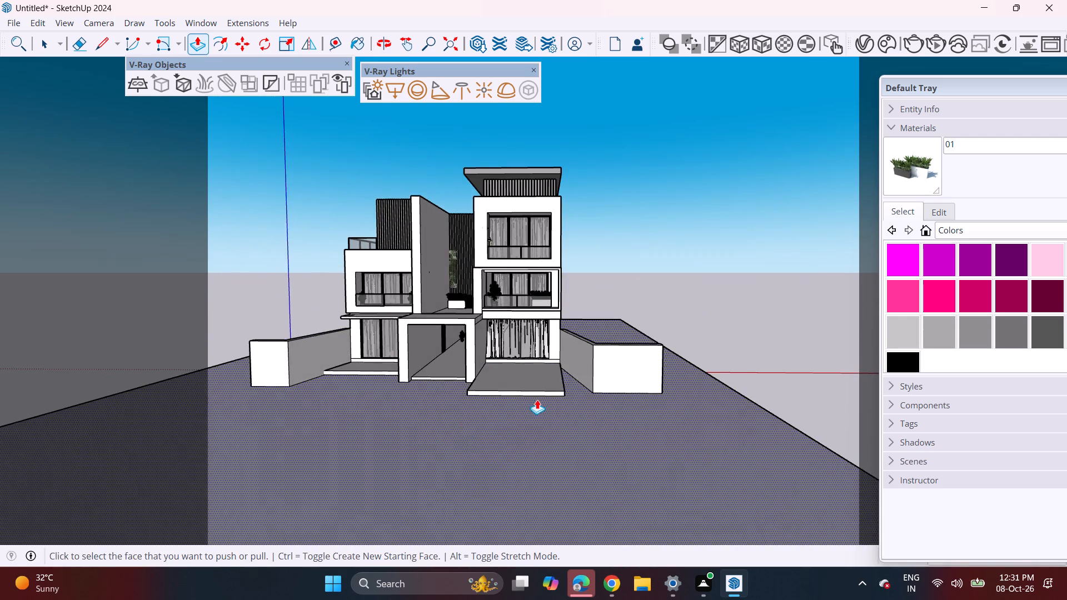
scroll(553, 389, up, 2)
middle_drag(533, 407, 480, 405)
scroll(526, 382, up, 3)
scroll(570, 403, up, 3)
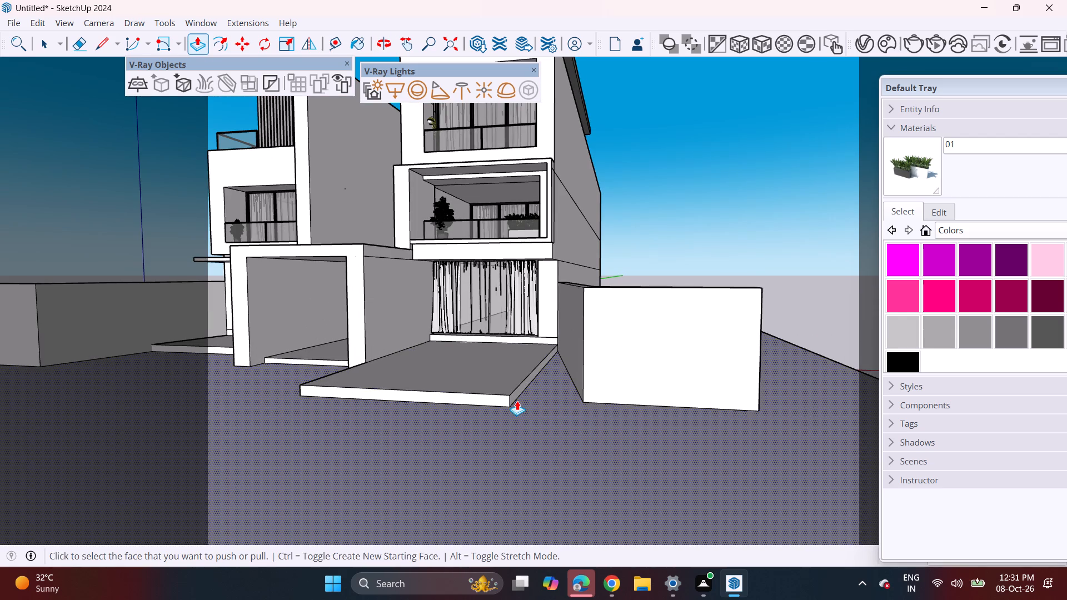
click(512, 395)
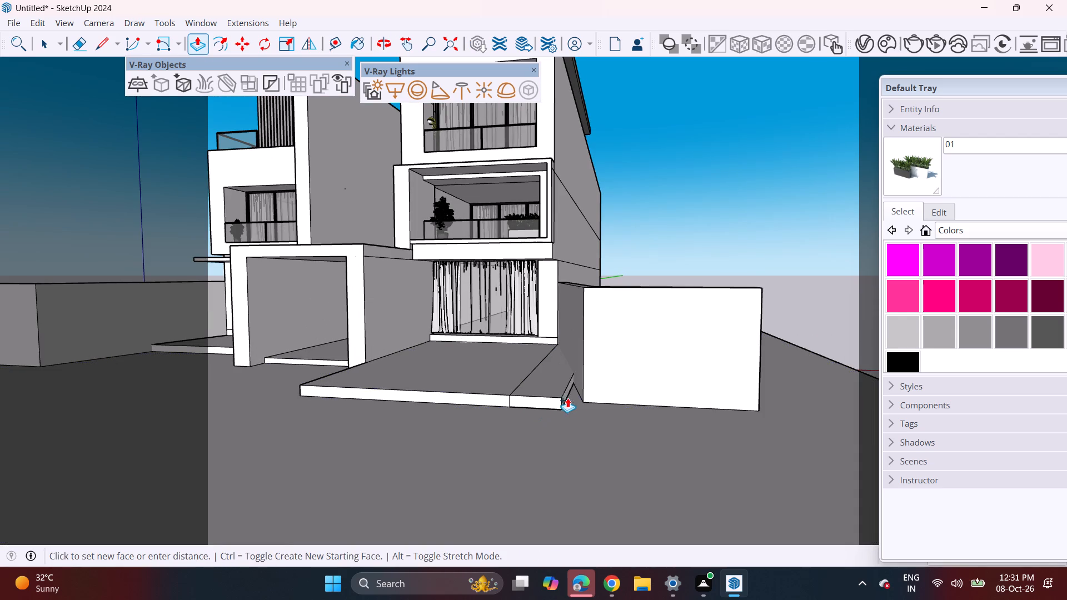
click(585, 394)
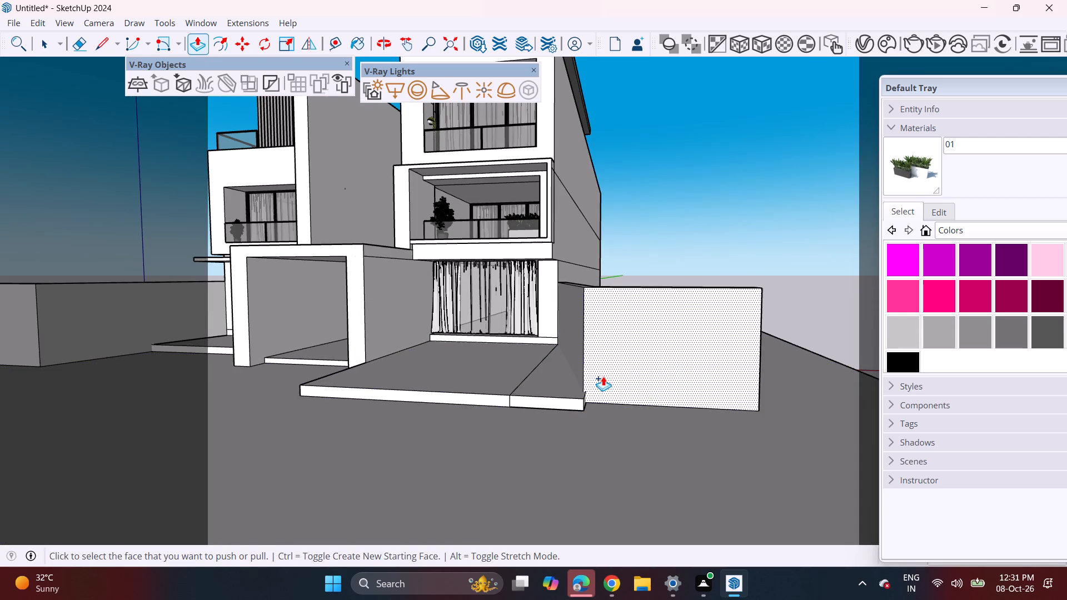
Push both front face sections of the right porch slab back to line up with the L-shaped boundary wall's front.
middle_drag(525, 452, 447, 536)
middle_drag(527, 396, 644, 377)
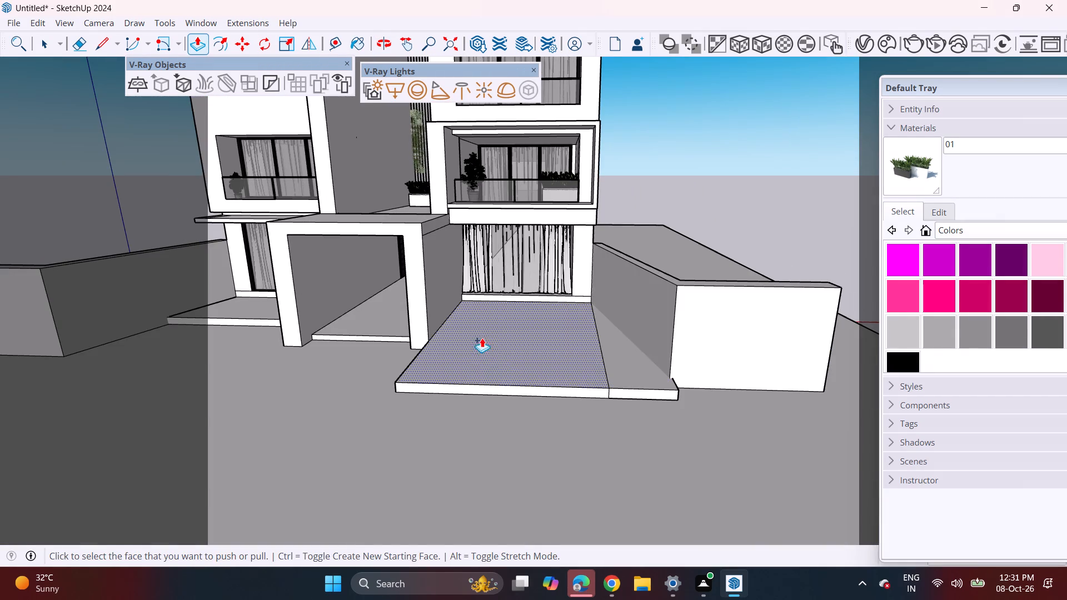
click(634, 392)
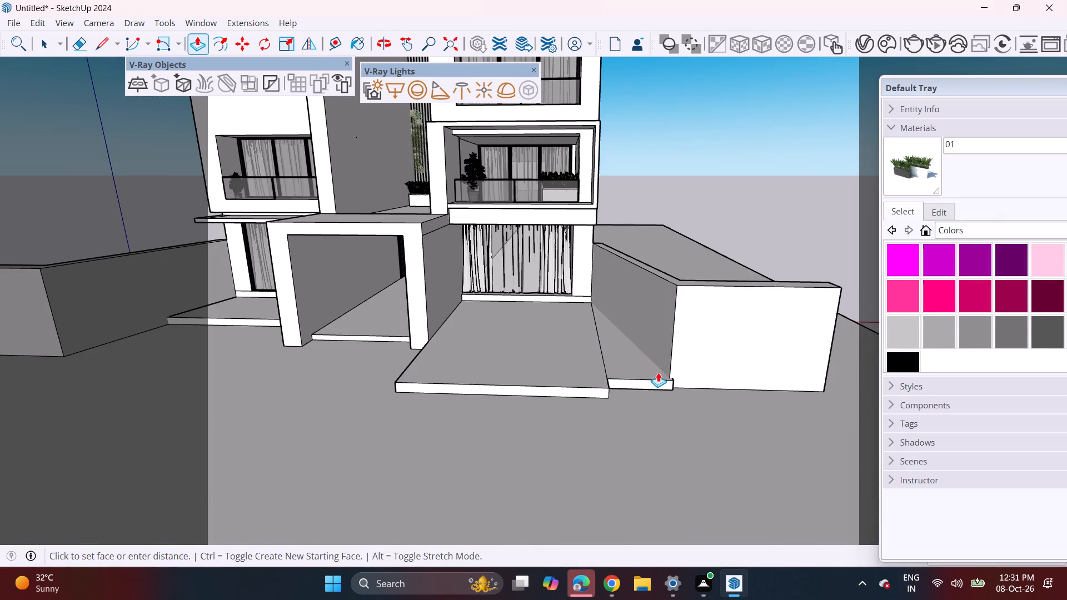
click(661, 366)
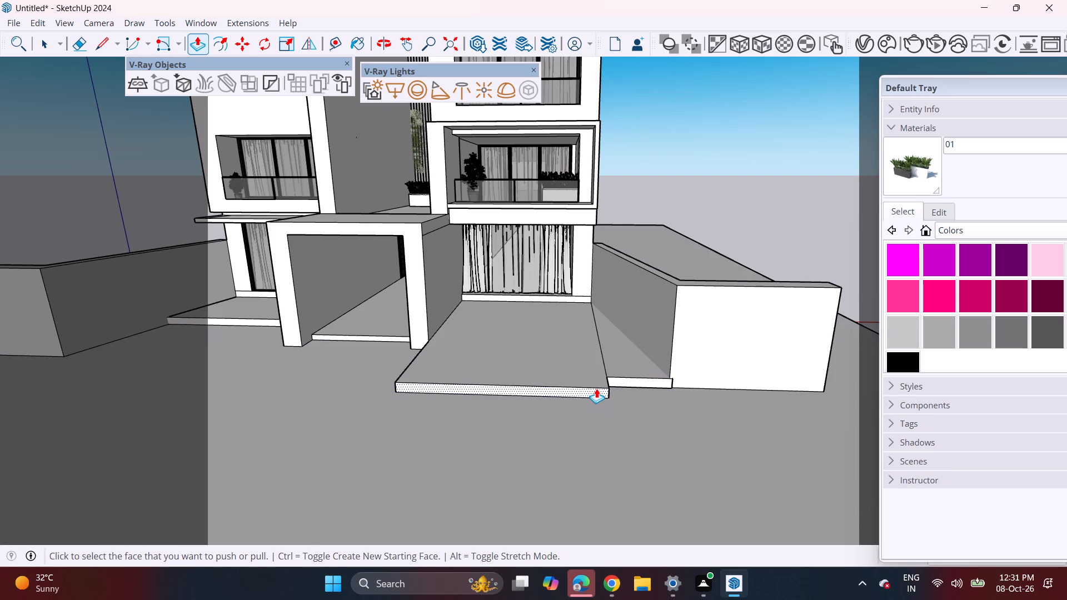
click(596, 388)
click(617, 377)
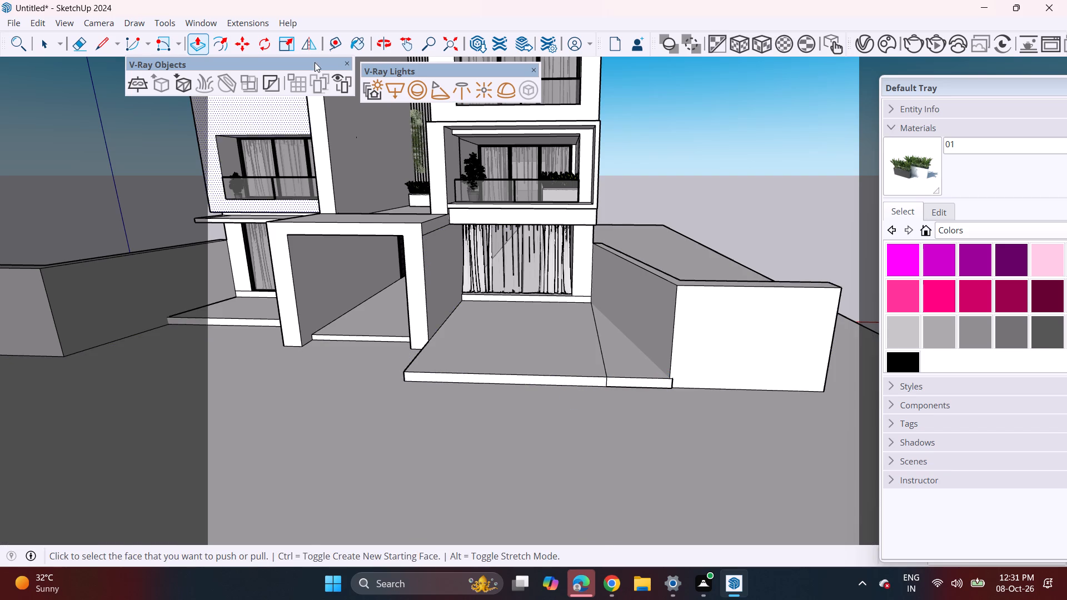
Erase the dividing edges between the two sections on the right porch slab's top and front faces.
click(71, 49)
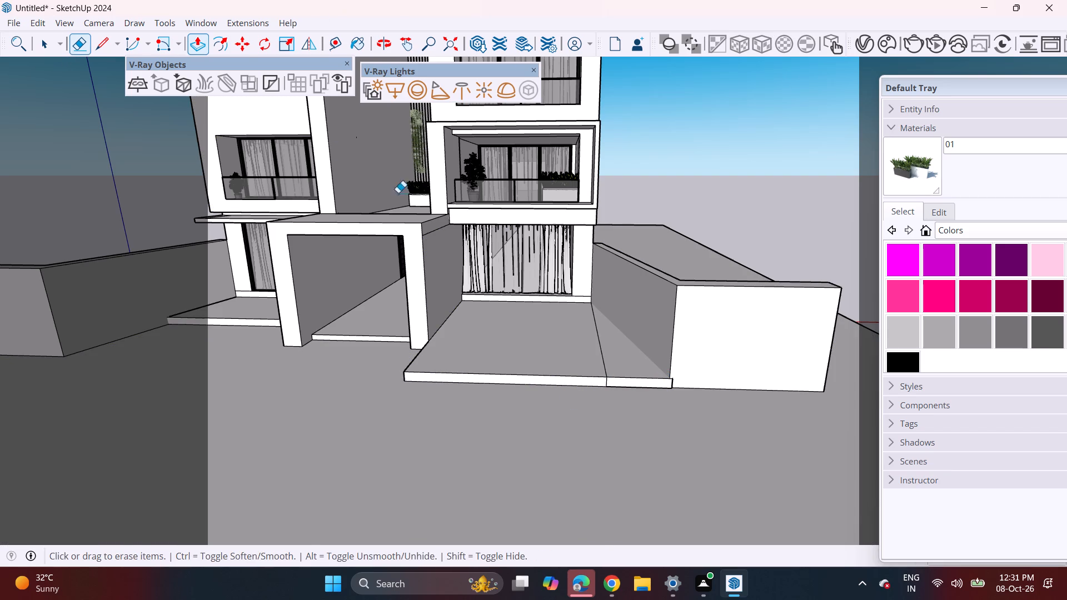
double_click(592, 360)
click(602, 357)
scroll(611, 372, up, 5)
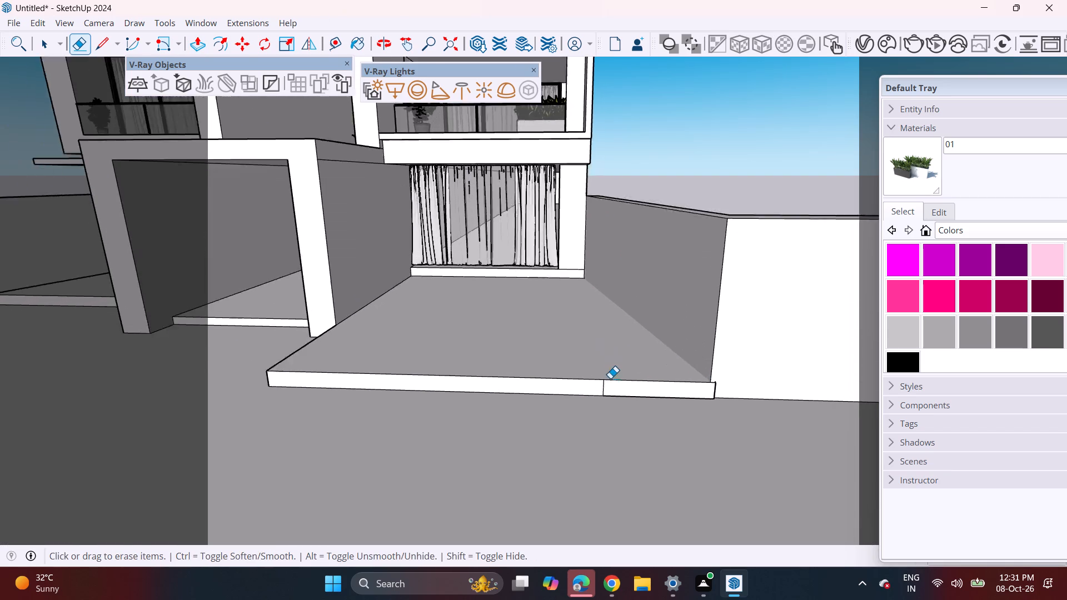
scroll(610, 378, up, 2)
click(601, 391)
scroll(623, 400, down, 3)
scroll(714, 380, up, 5)
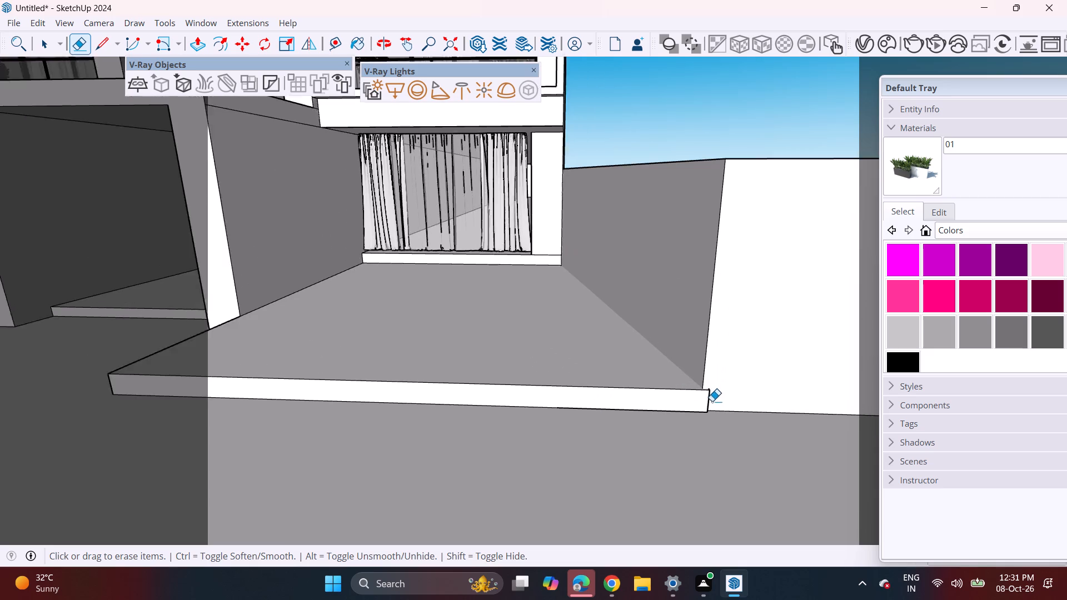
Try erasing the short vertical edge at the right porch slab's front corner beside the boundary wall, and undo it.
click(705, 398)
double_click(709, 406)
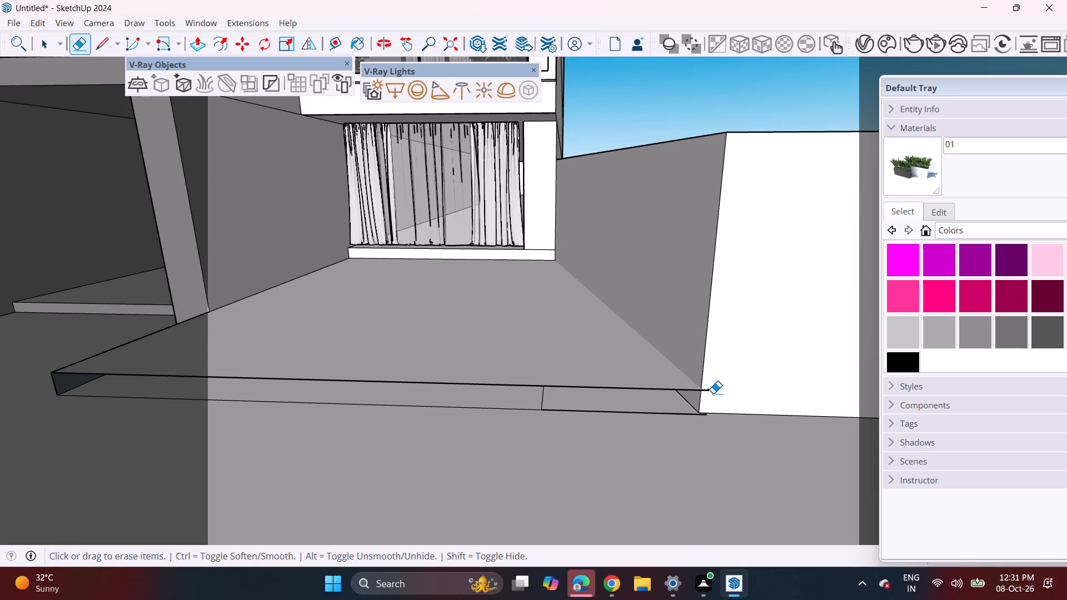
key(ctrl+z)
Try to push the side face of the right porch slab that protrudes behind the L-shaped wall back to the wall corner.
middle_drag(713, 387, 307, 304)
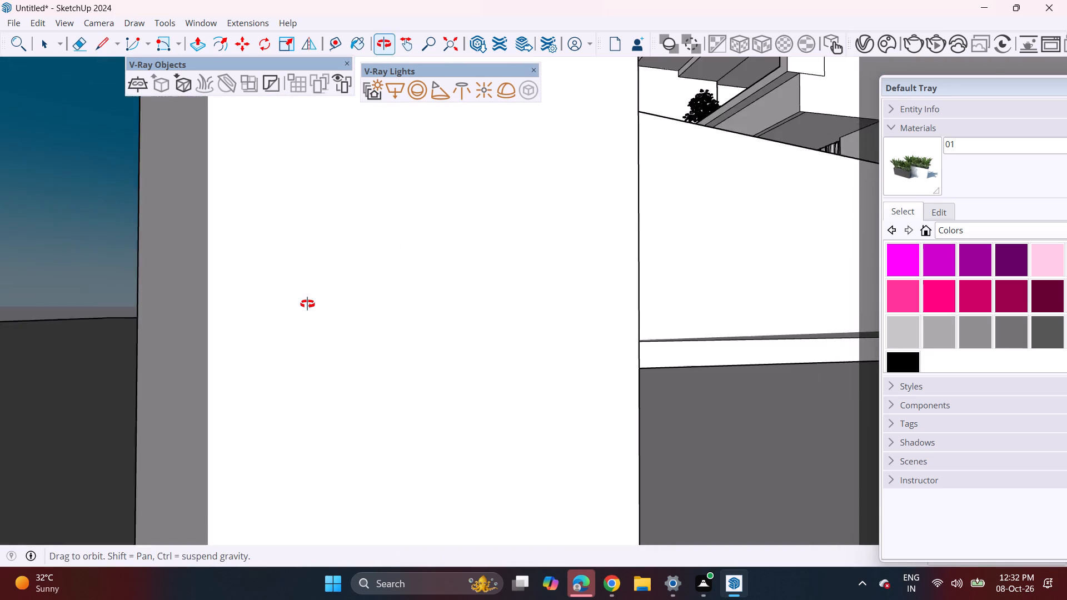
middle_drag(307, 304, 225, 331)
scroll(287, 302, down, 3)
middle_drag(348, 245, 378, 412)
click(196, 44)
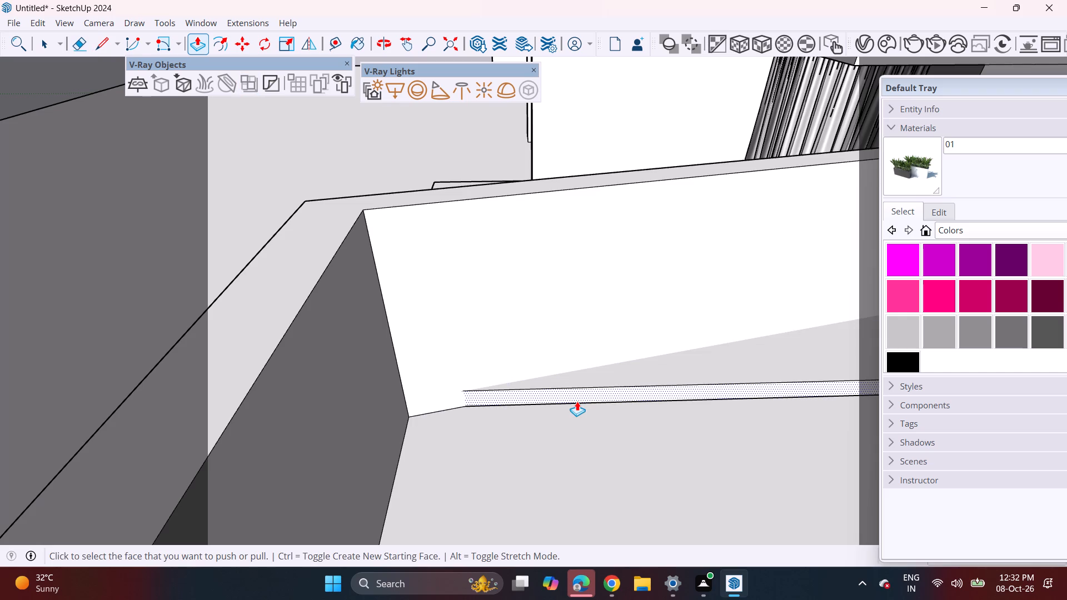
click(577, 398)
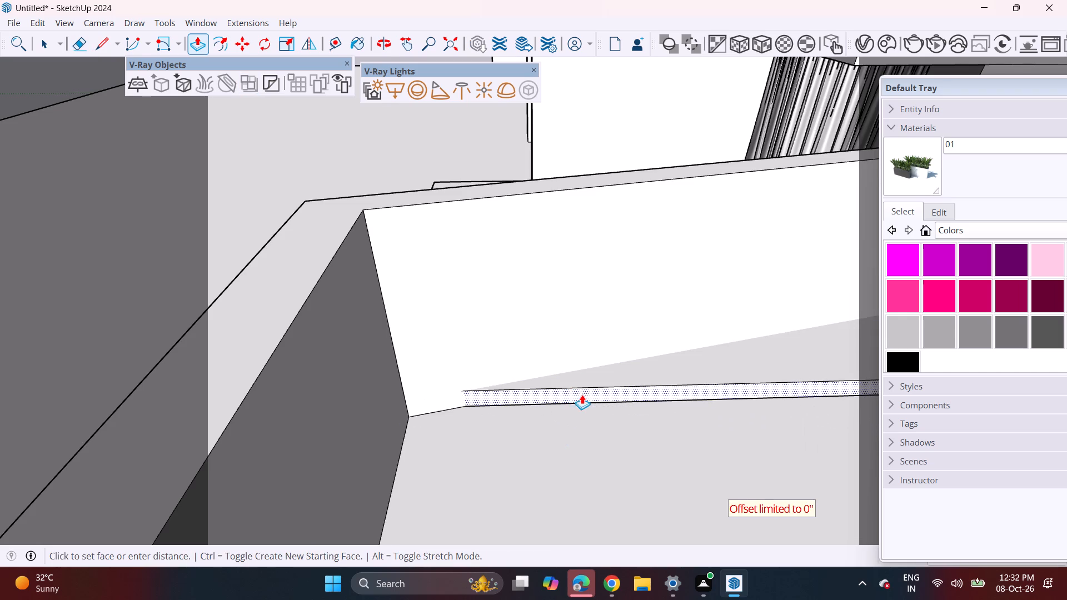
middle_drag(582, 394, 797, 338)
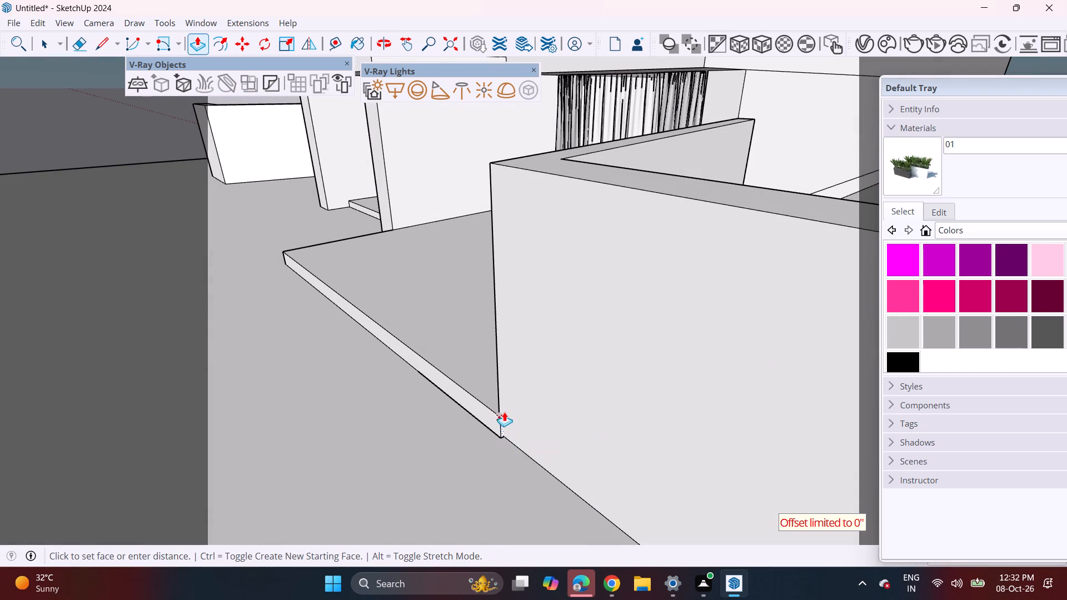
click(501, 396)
Push the right porch slab's front face slightly inward, flush with the front of the L-shaped boundary wall.
middle_drag(464, 446, 684, 401)
scroll(668, 366, up, 15)
middle_click(631, 401)
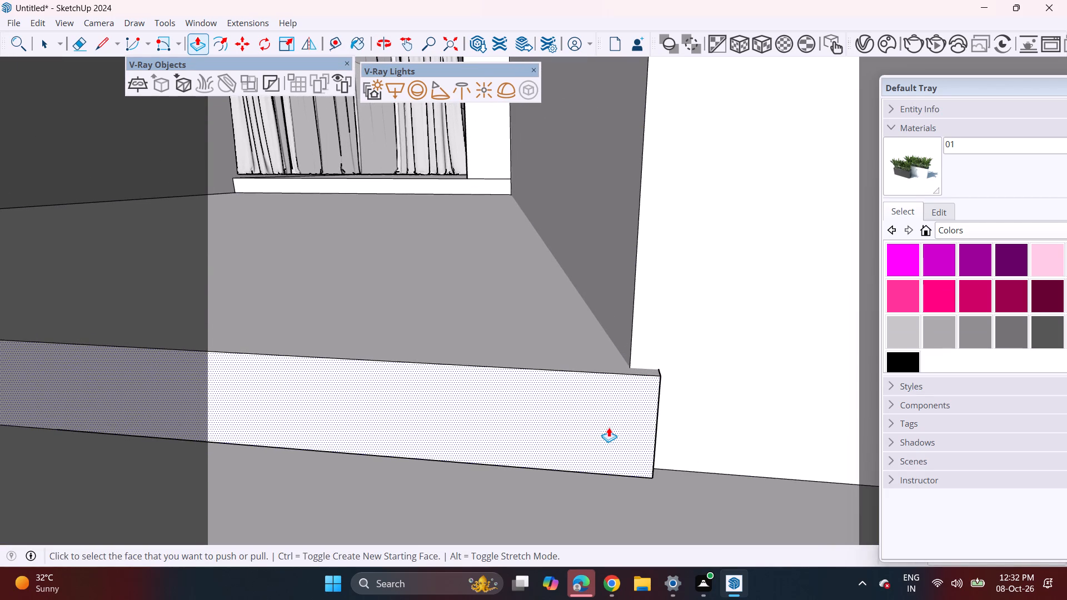
click(607, 429)
click(612, 423)
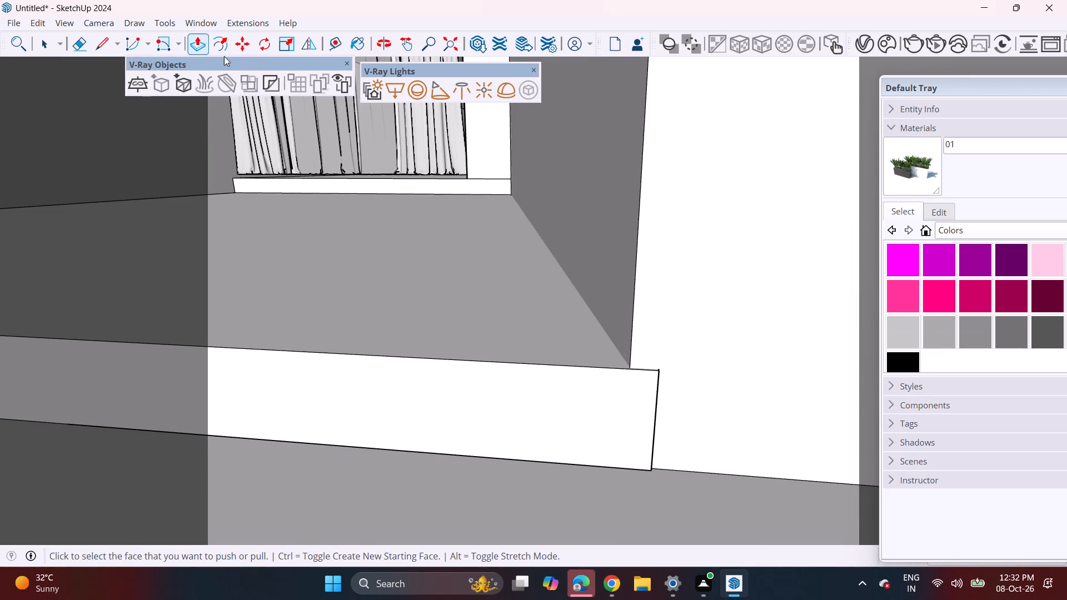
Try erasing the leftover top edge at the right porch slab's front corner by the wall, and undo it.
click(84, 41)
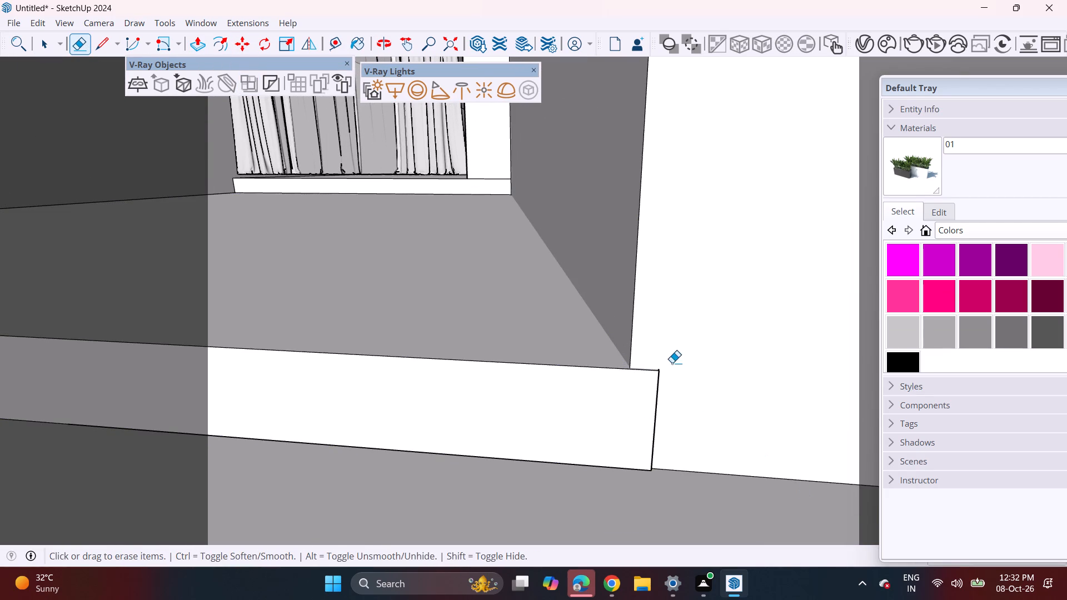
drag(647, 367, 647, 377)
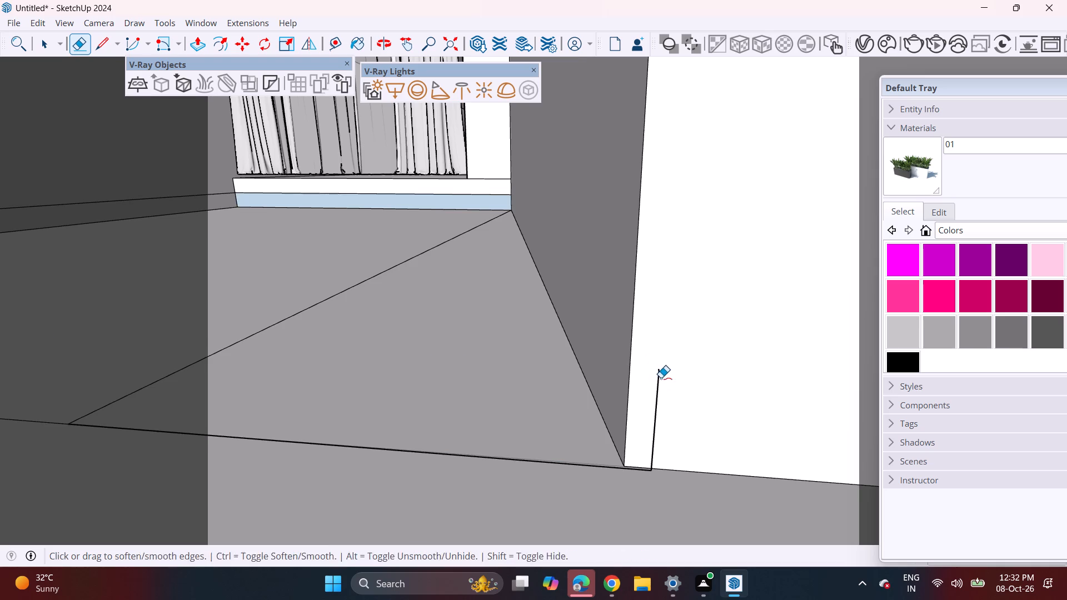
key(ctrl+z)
Examine the whole house frontage with the boundary walls and porch slabs on both sides.
scroll(617, 384, down, 20)
scroll(617, 384, down, 1)
shift+middle_drag(440, 303, 639, 466)
middle_drag(605, 367, 659, 276)
middle_drag(444, 270, 487, 321)
scroll(482, 317, down, 1)
shift+middle_drag(436, 313, 456, 337)
scroll(456, 337, down, 2)
shift+middle_drag(455, 334, 465, 387)
middle_drag(460, 374, 457, 361)
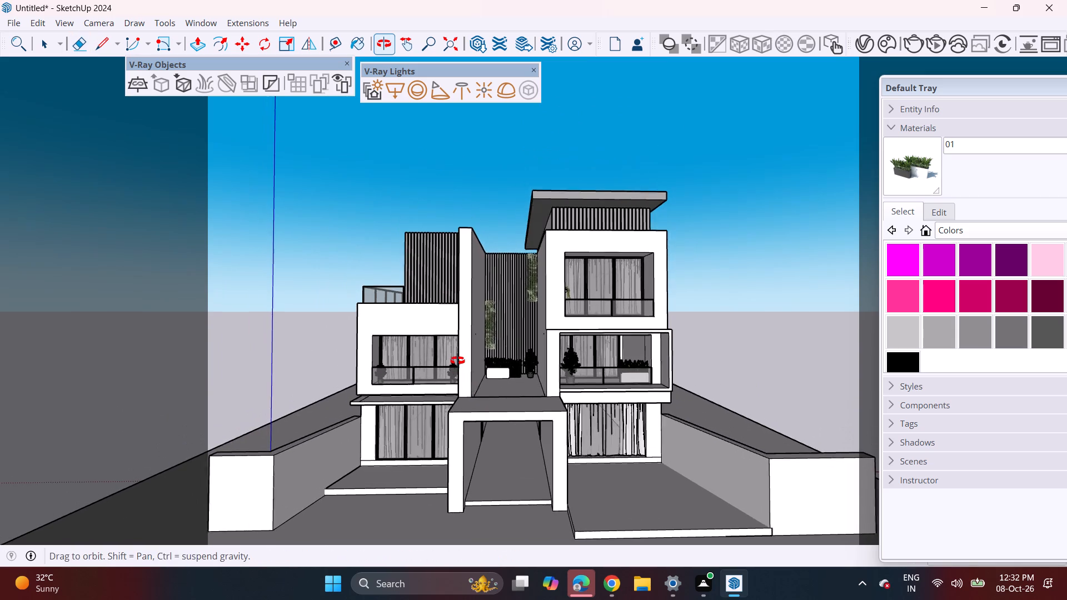
middle_drag(457, 361, 457, 358)
Draw two parallel lines on the ground from the left wing's rear corner diagonally out to the ground slab's side edge.
middle_drag(350, 373, 421, 377)
scroll(312, 409, down, 6)
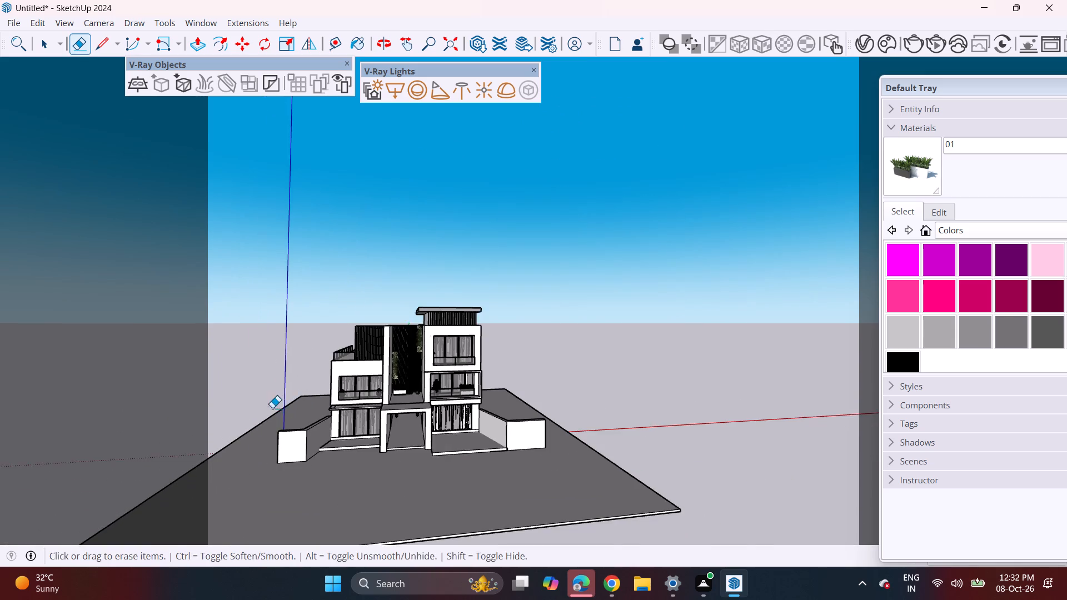
middle_drag(272, 408, 370, 414)
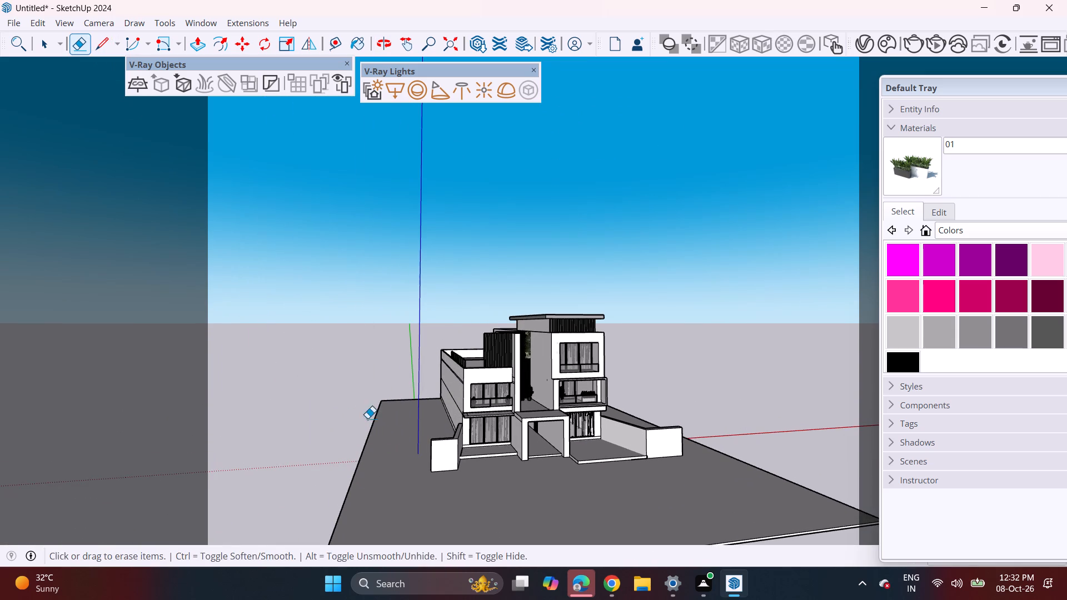
click(108, 42)
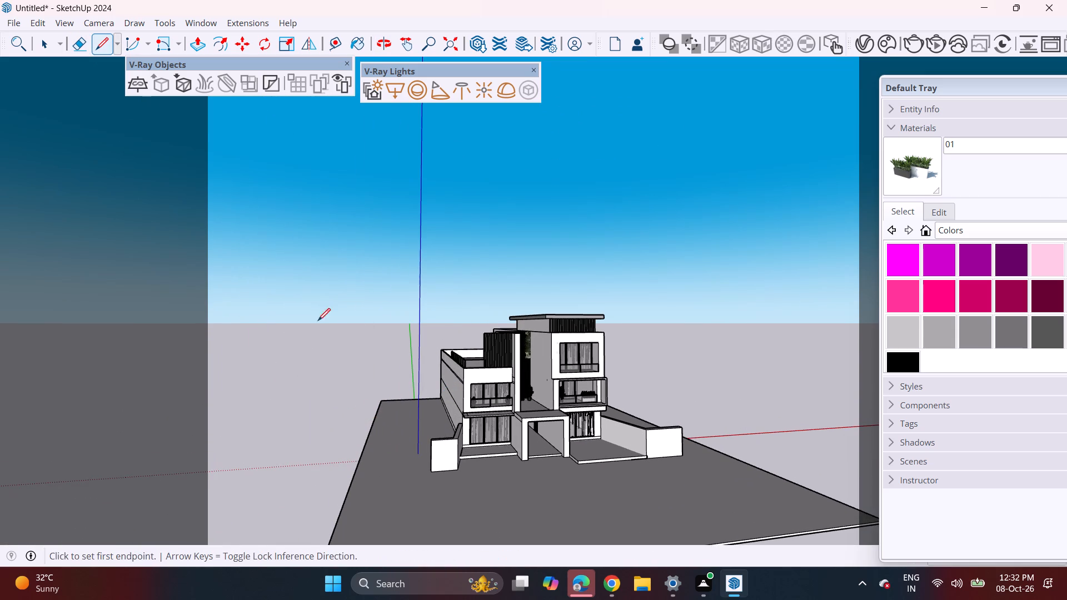
scroll(437, 394, up, 5)
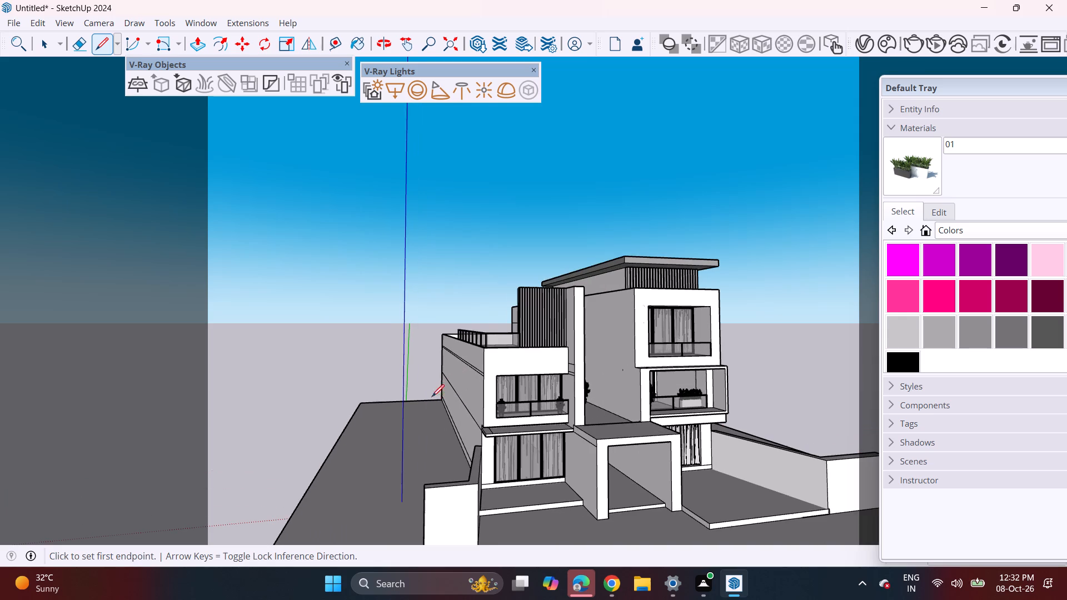
click(443, 401)
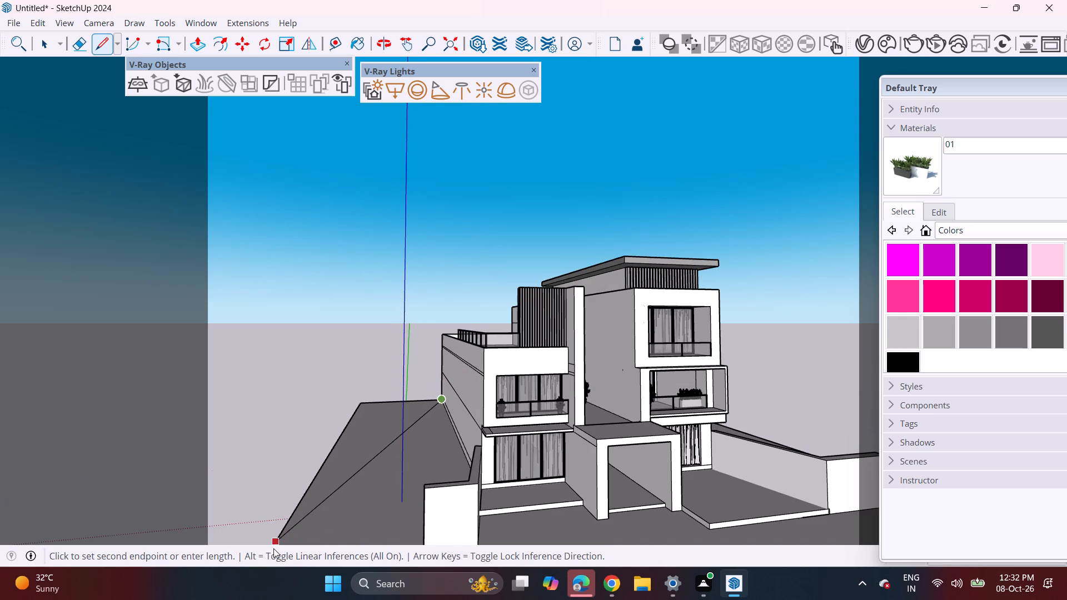
click(277, 539)
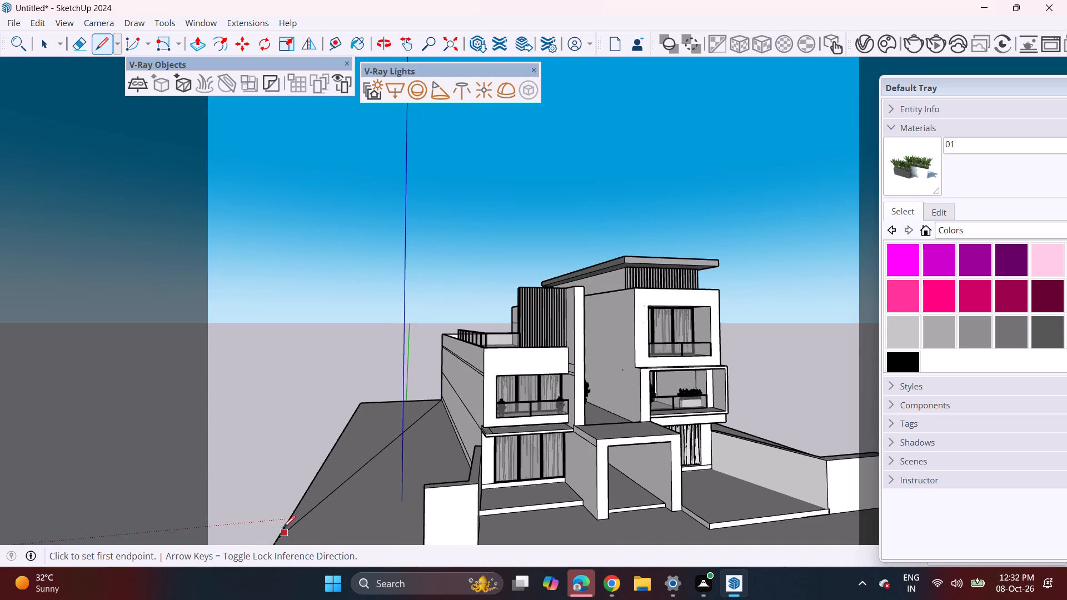
click(287, 520)
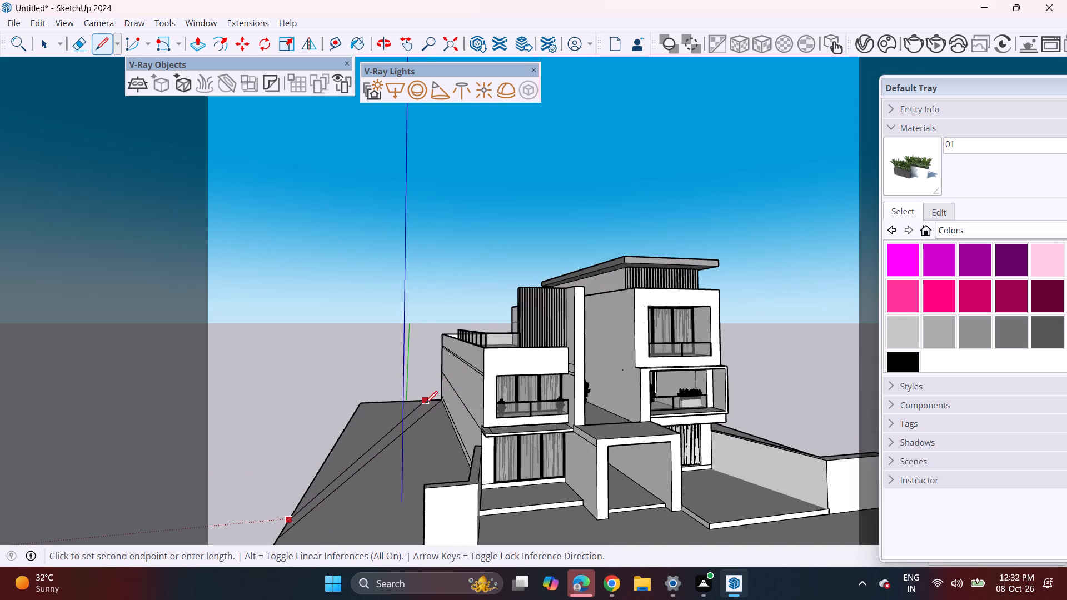
scroll(433, 401, up, 4)
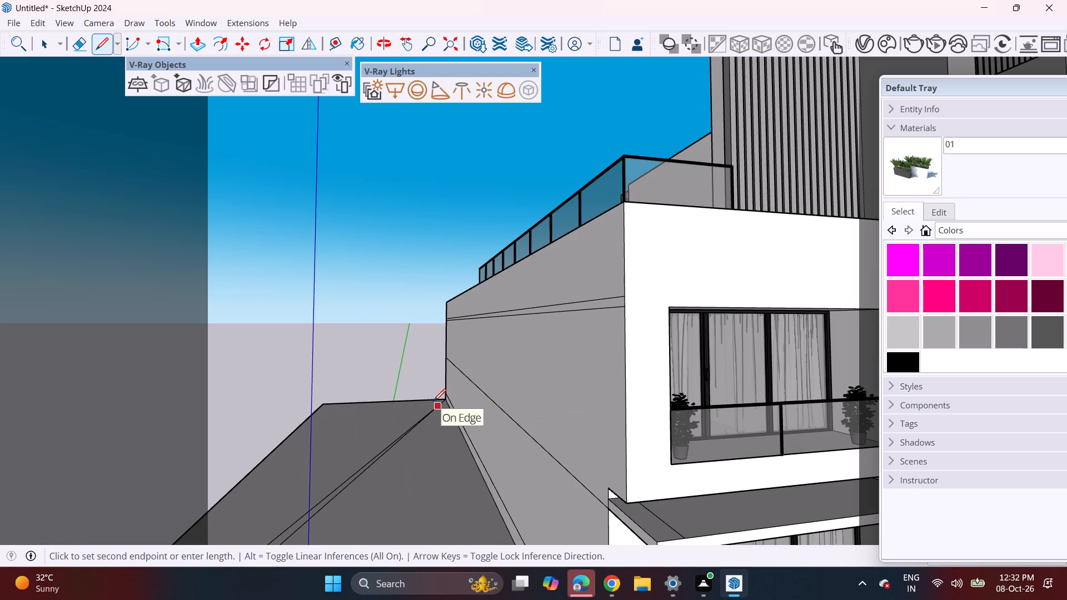
click(435, 399)
Outline a narrow strip on the ground from the right wing's rear corner to the outer front corner of the L-shaped boundary wall.
scroll(372, 517, down, 2)
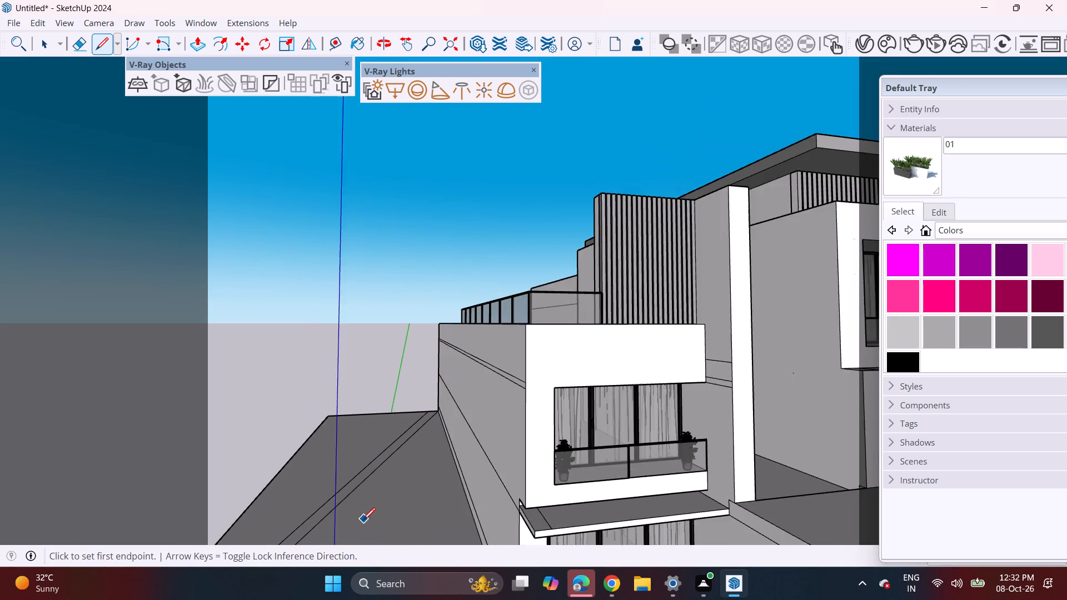
scroll(363, 520, down, 3)
shift+middle_drag(346, 497, 35, 432)
middle_drag(468, 387, 353, 428)
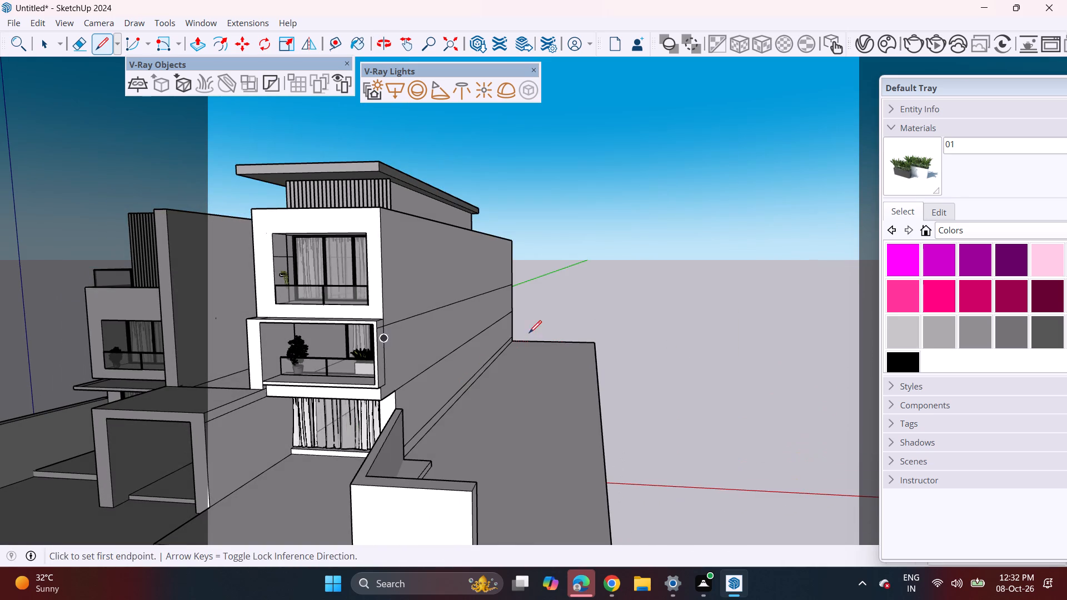
click(518, 343)
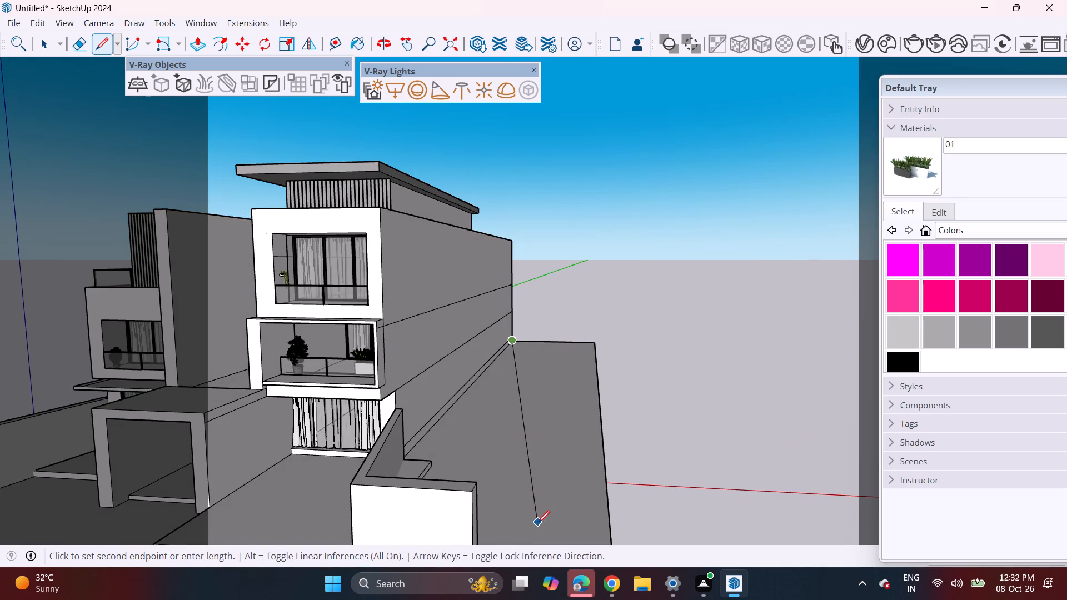
shift+middle_drag(537, 527, 696, 422)
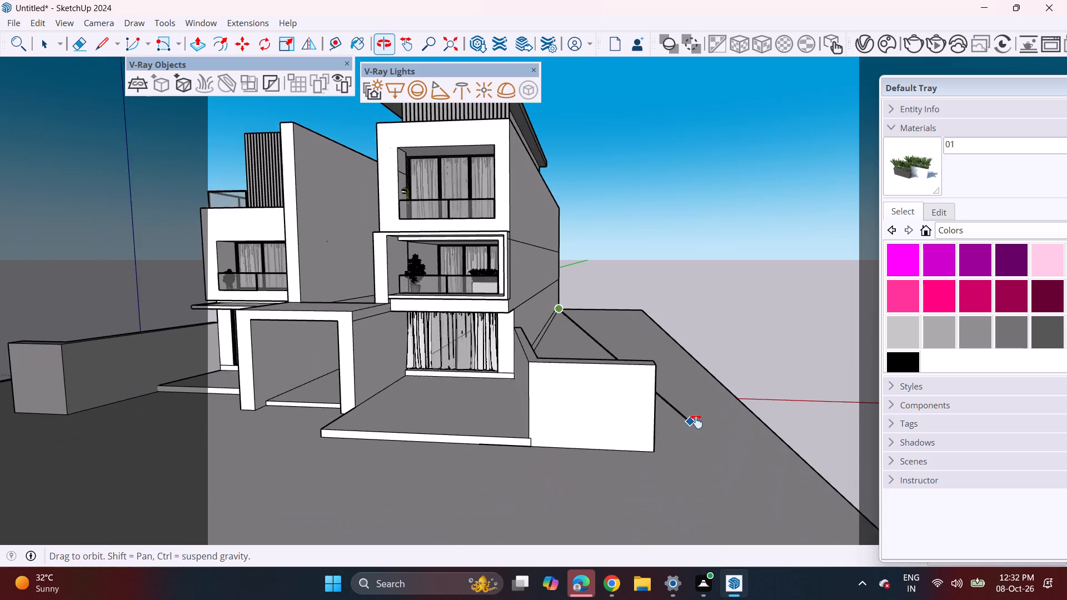
shift+middle_drag(696, 422, 639, 441)
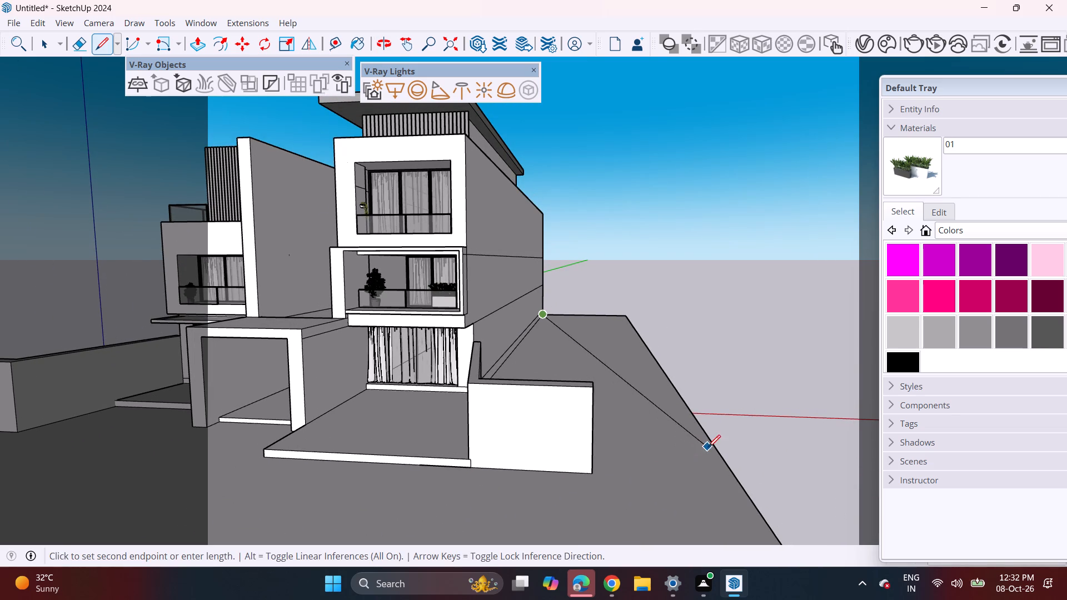
click(589, 476)
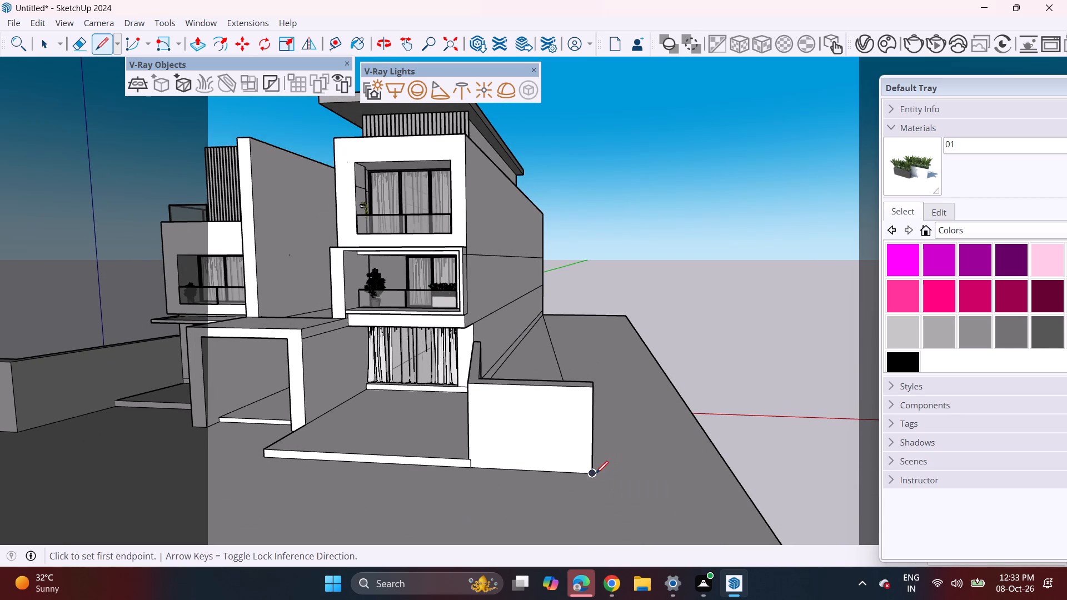
click(594, 474)
click(610, 471)
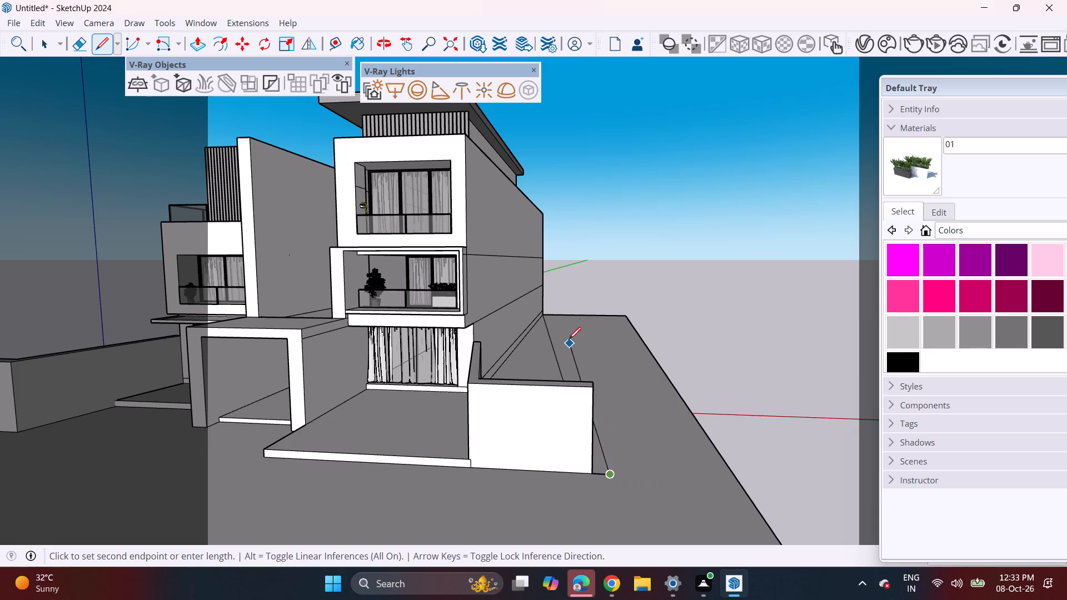
middle_drag(559, 324, 511, 348)
click(589, 297)
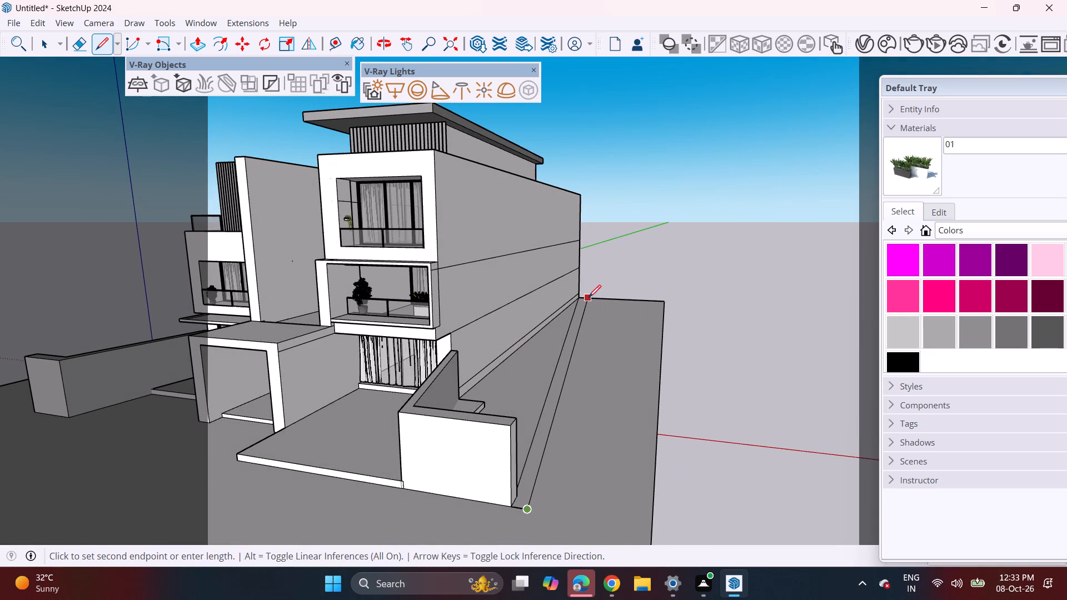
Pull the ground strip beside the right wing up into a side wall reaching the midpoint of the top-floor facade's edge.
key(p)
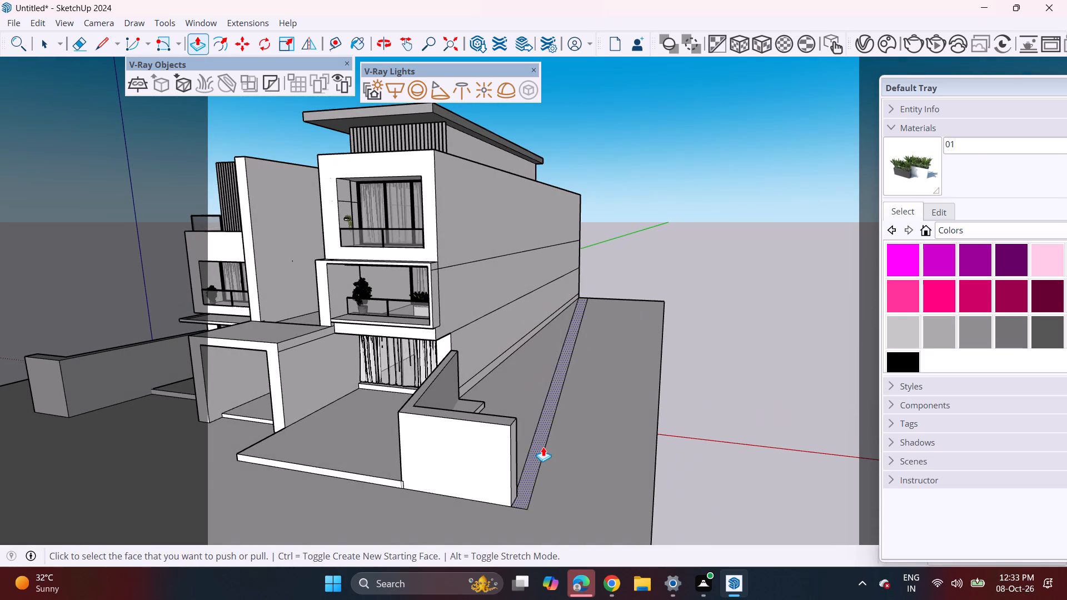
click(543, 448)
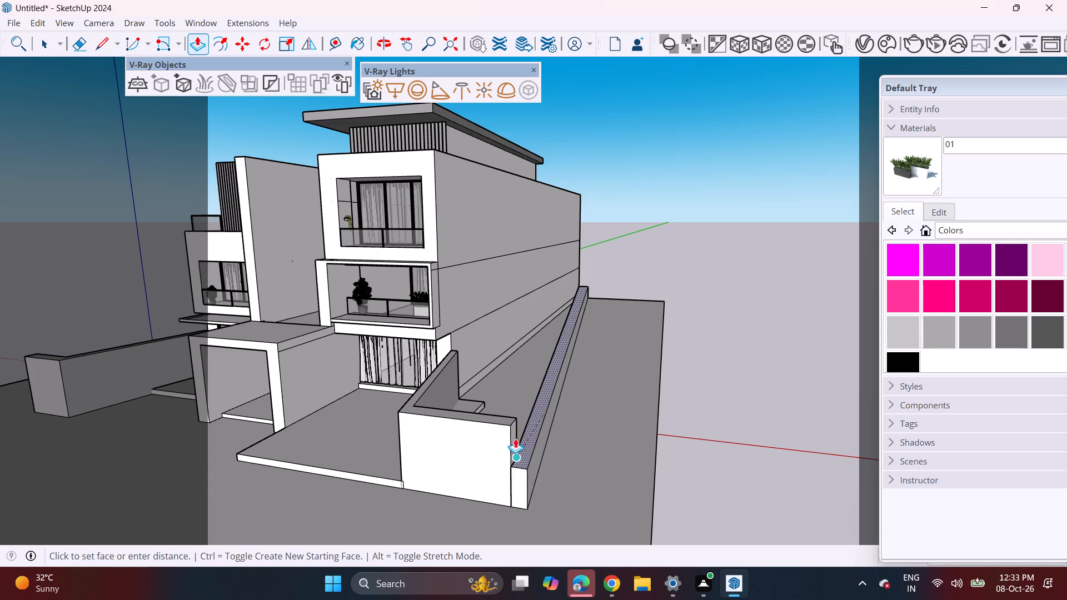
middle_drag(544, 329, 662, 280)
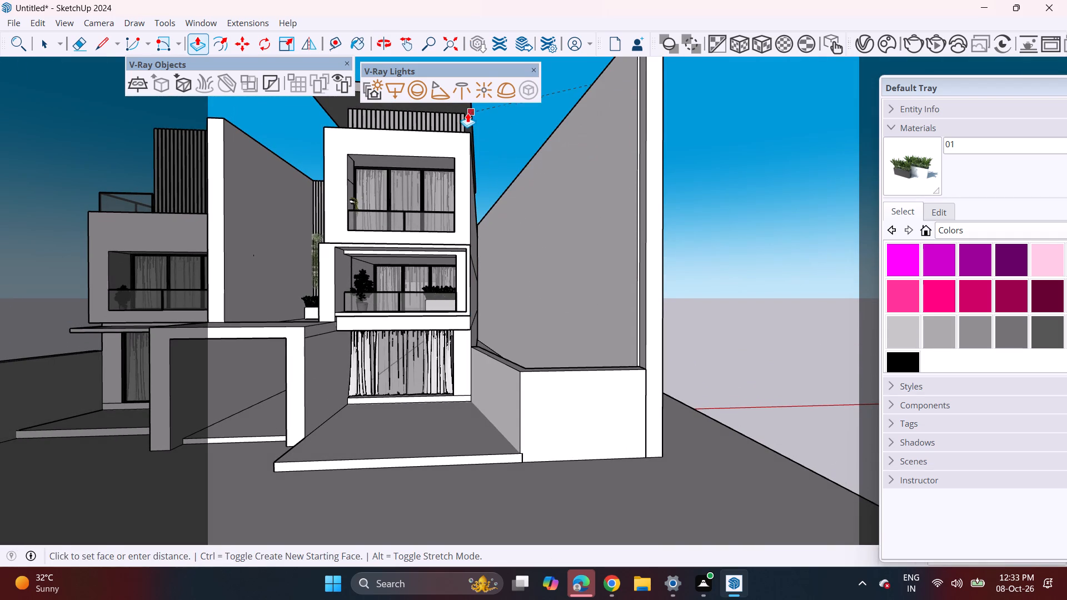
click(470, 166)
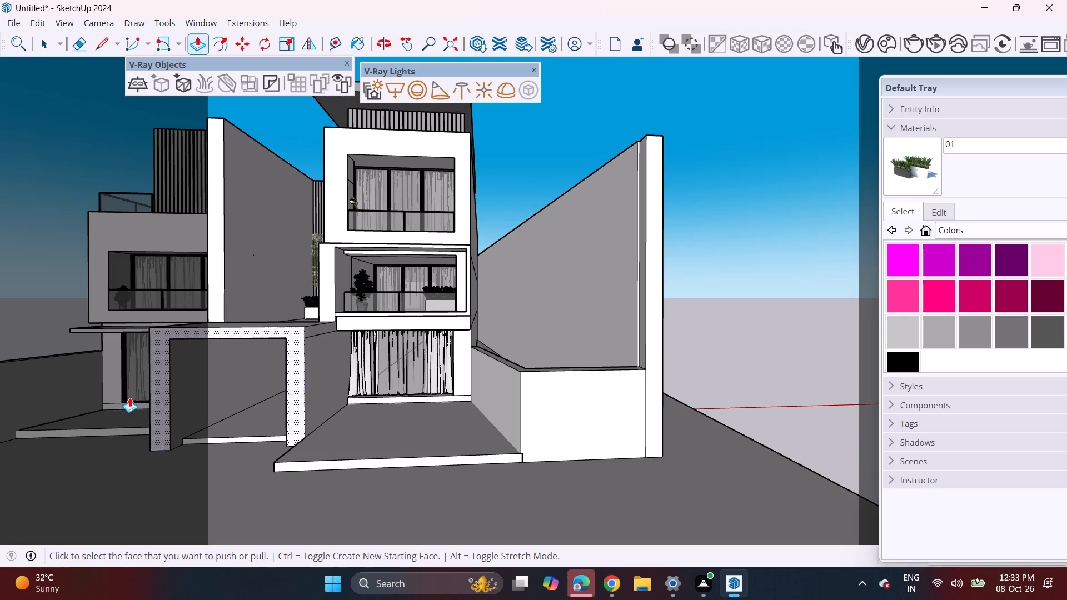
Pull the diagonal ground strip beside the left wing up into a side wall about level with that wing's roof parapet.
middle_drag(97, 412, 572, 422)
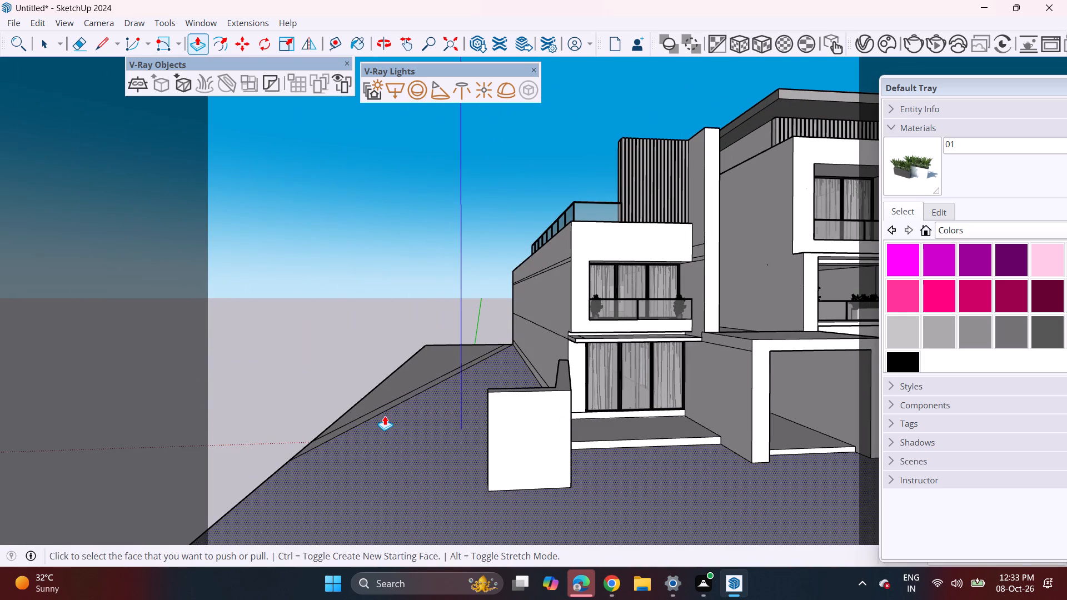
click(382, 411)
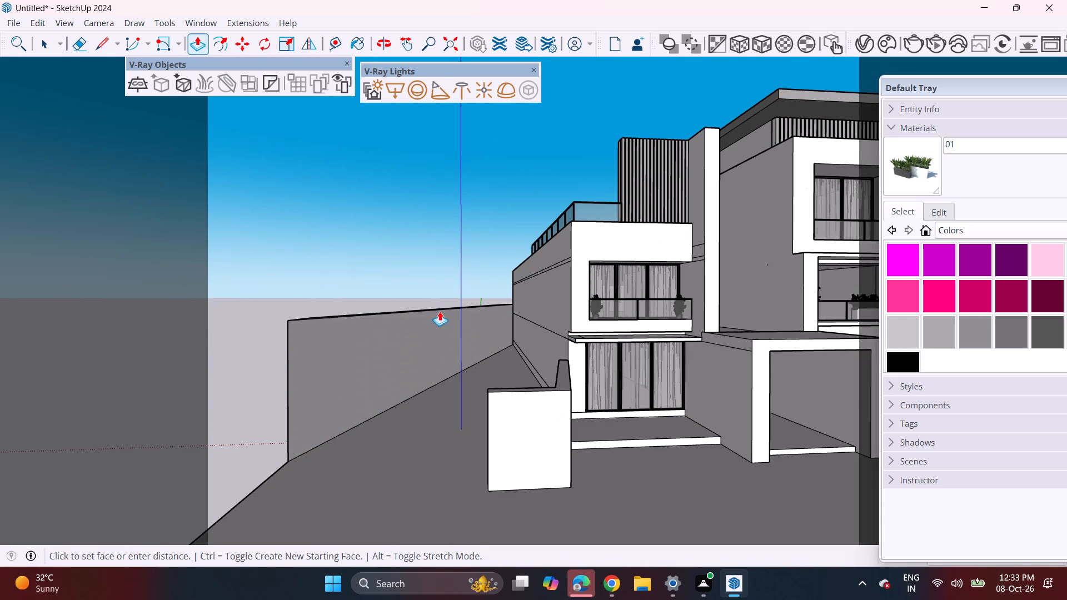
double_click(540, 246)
Examine the whole house frontage with the tall side walls from the front, both sides and above.
middle_drag(453, 440, 641, 598)
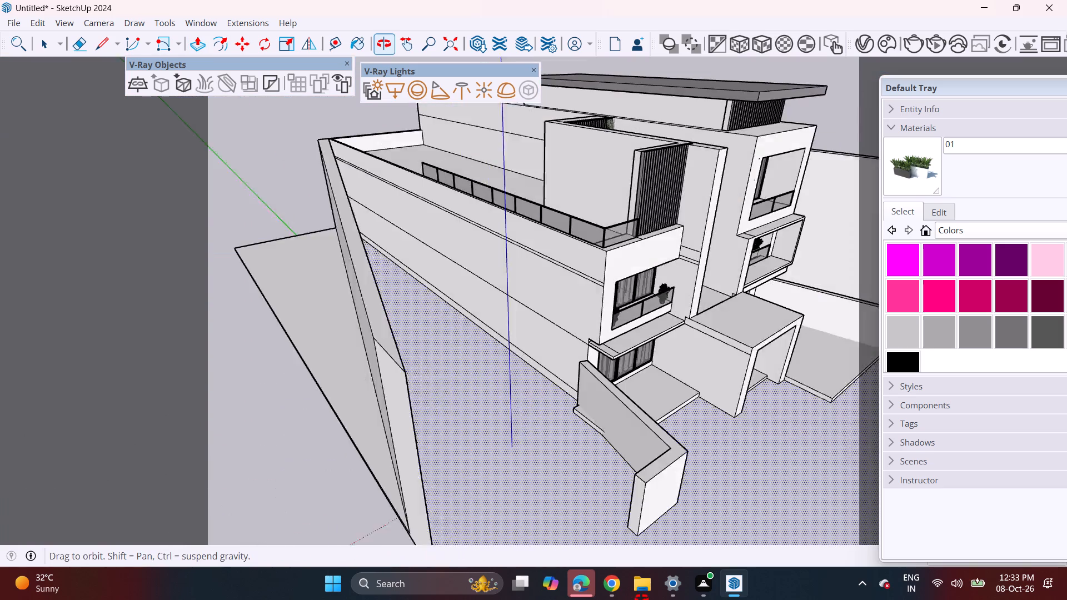
middle_drag(641, 598, 316, 447)
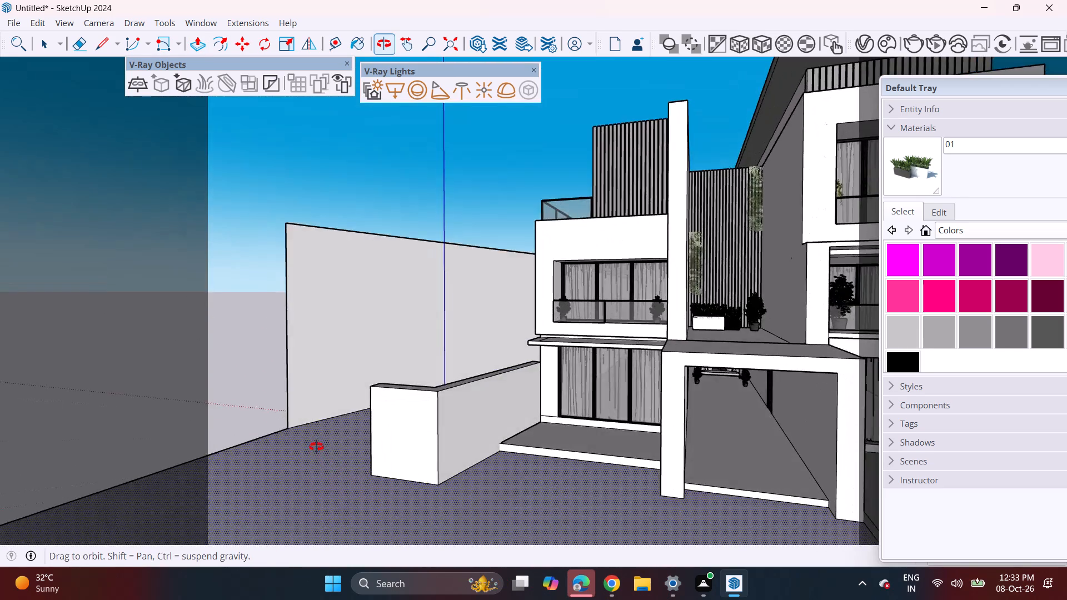
middle_drag(316, 447, 334, 496)
scroll(403, 433, down, 3)
middle_drag(535, 427, 352, 426)
middle_drag(345, 428, 457, 388)
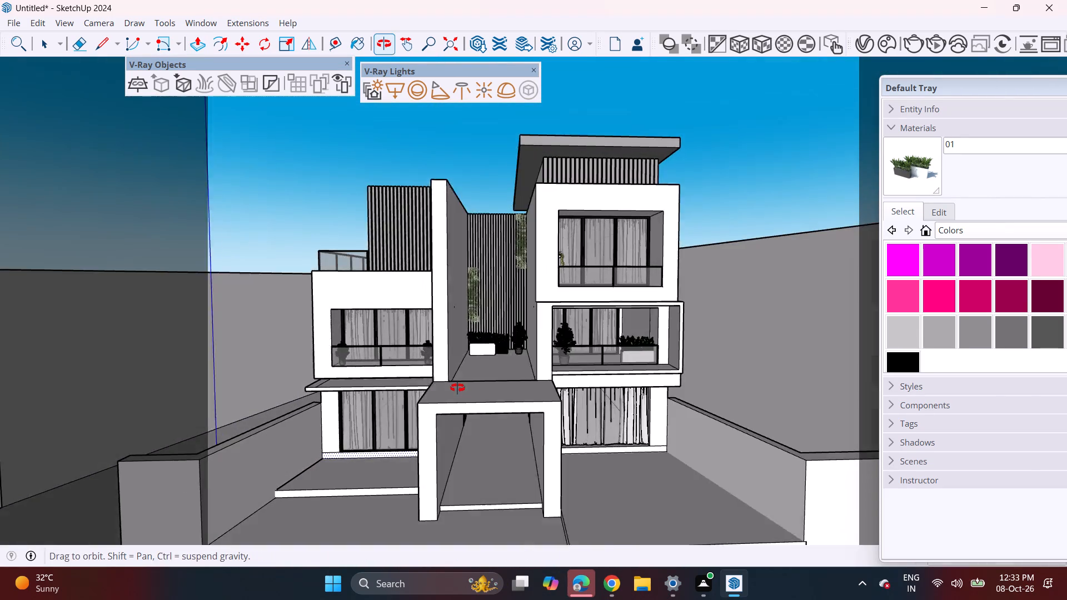
middle_drag(457, 388, 461, 388)
scroll(450, 392, down, 3)
middle_drag(413, 402, 469, 439)
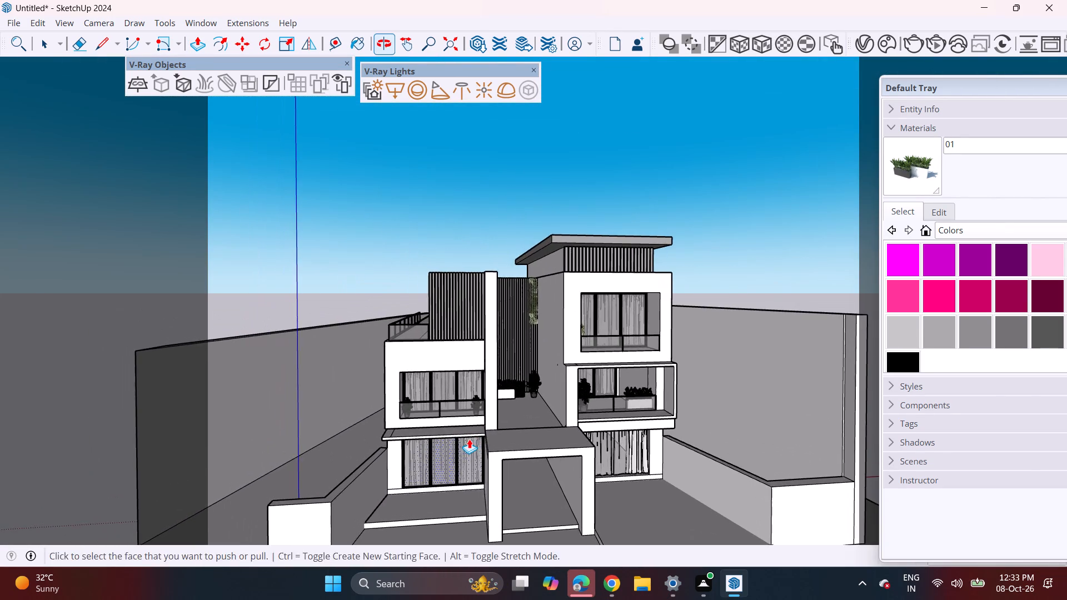
middle_drag(468, 433, 444, 392)
scroll(451, 387, down, 2)
middle_drag(448, 388, 445, 362)
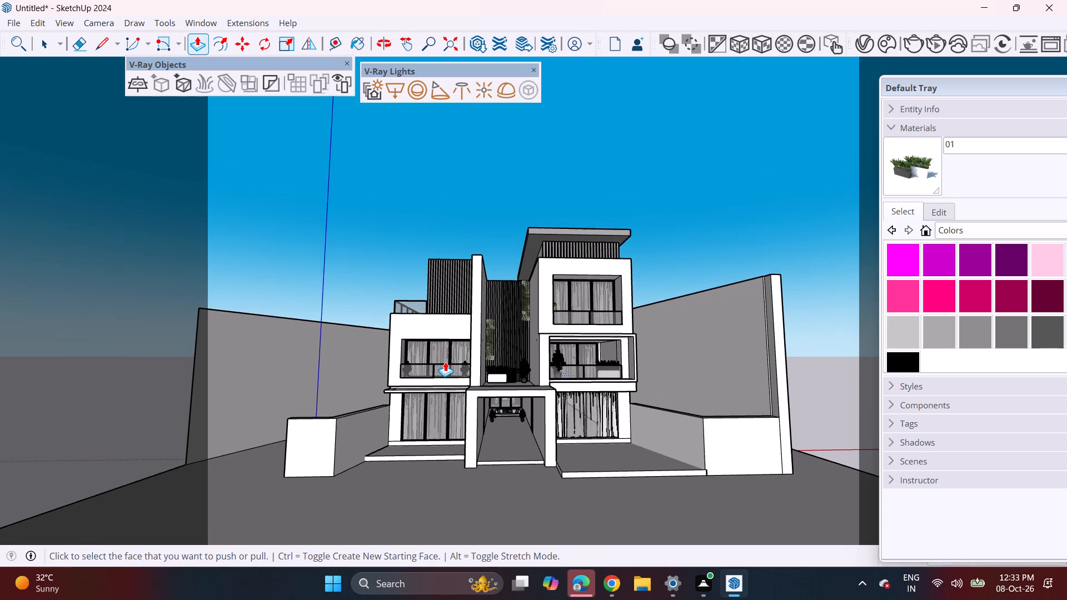
scroll(445, 362, up, 2)
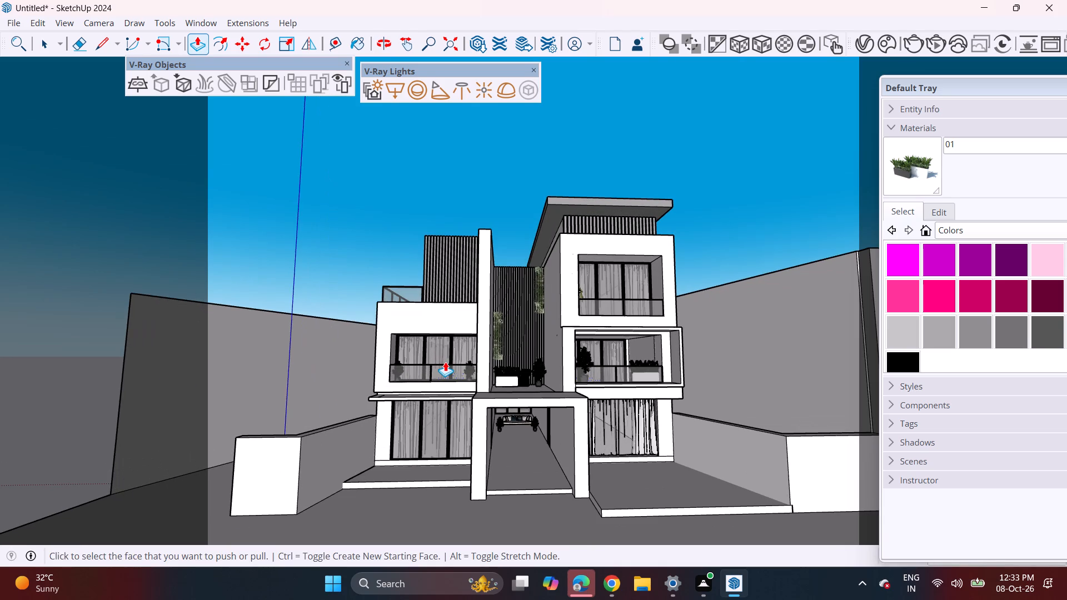
middle_drag(456, 372, 424, 359)
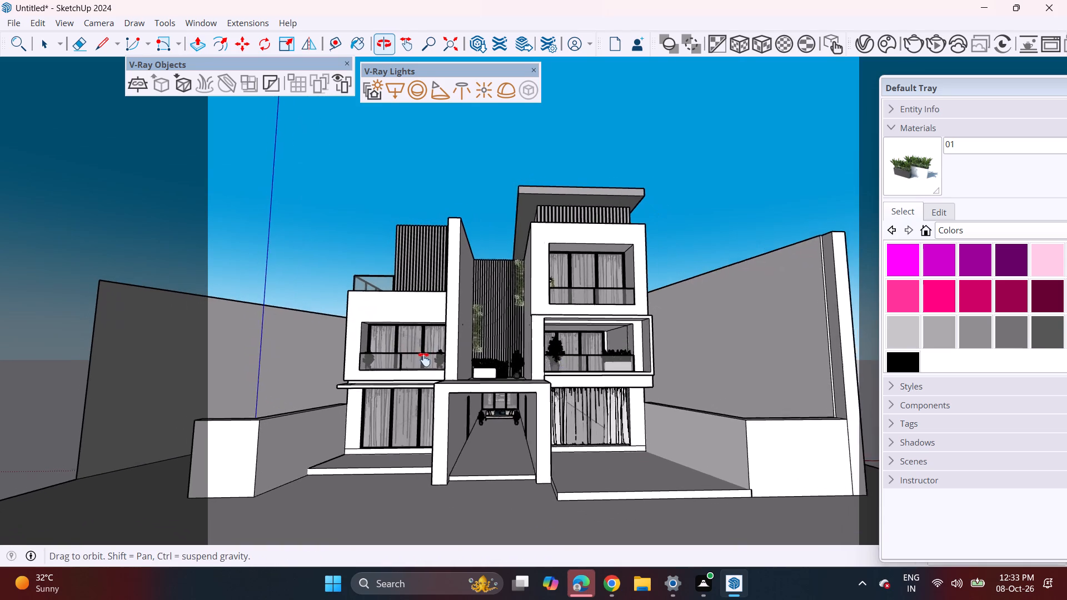
middle_drag(424, 359, 439, 359)
middle_drag(619, 402, 477, 429)
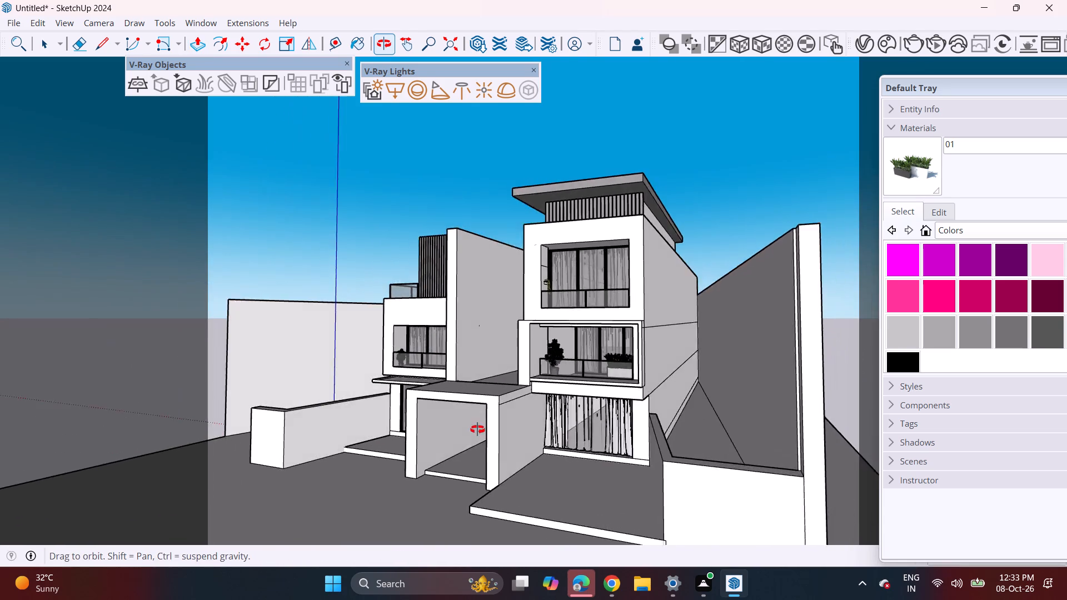
middle_drag(477, 429, 704, 529)
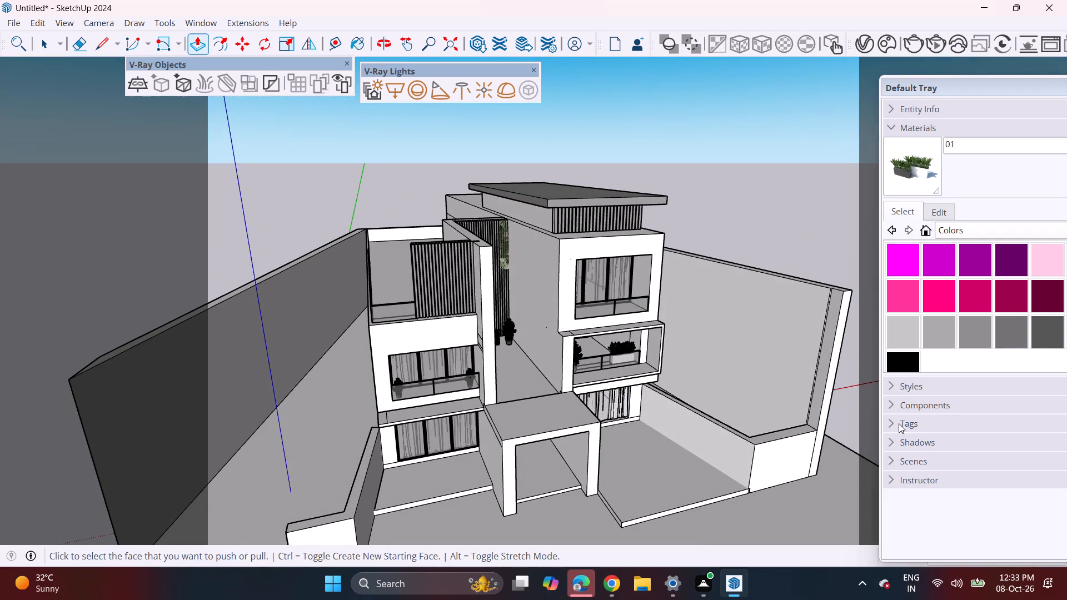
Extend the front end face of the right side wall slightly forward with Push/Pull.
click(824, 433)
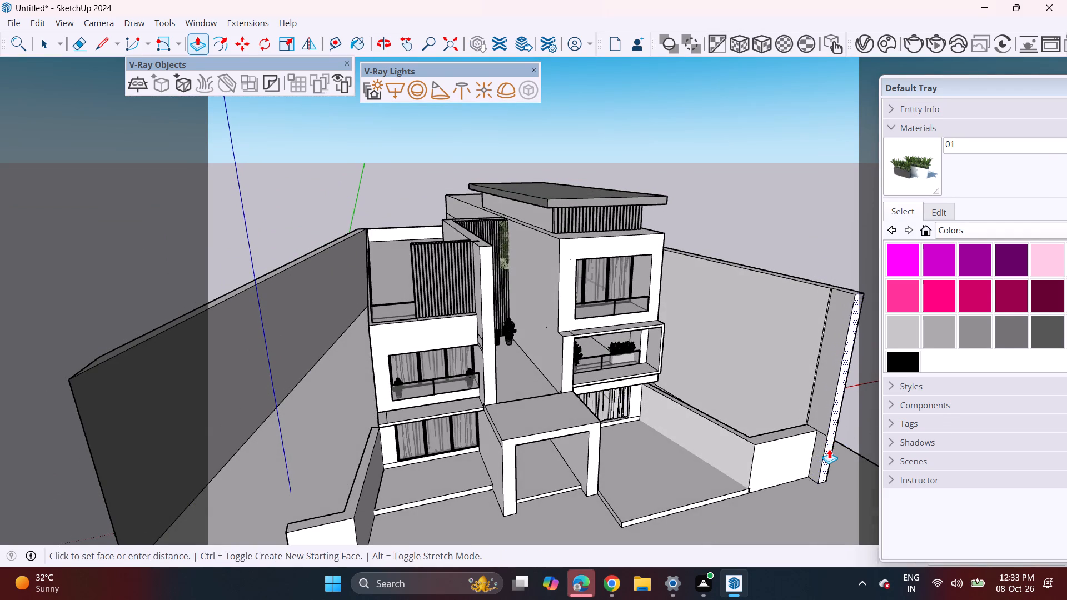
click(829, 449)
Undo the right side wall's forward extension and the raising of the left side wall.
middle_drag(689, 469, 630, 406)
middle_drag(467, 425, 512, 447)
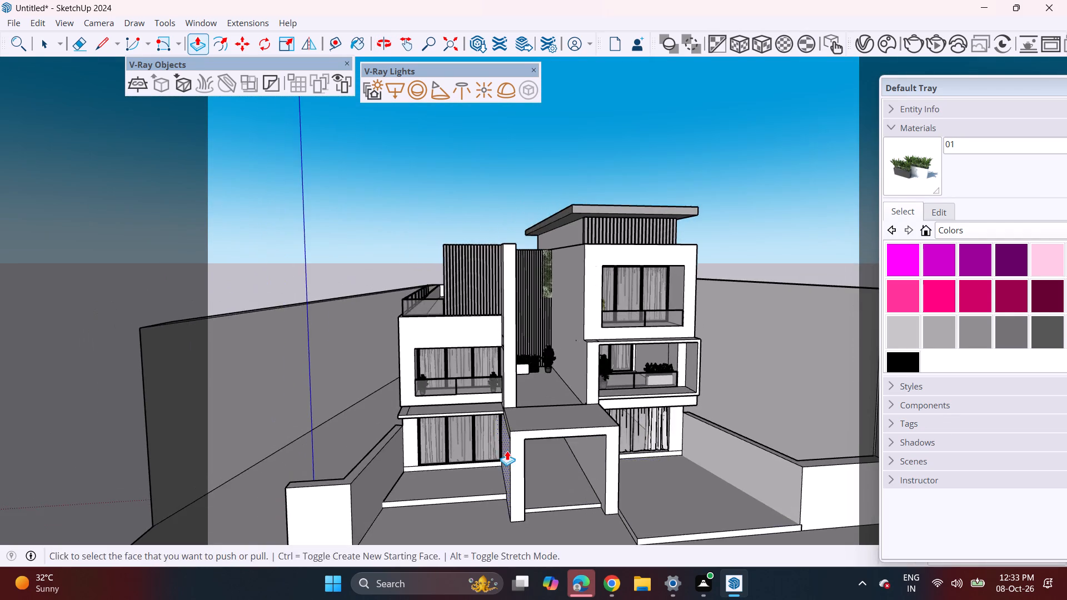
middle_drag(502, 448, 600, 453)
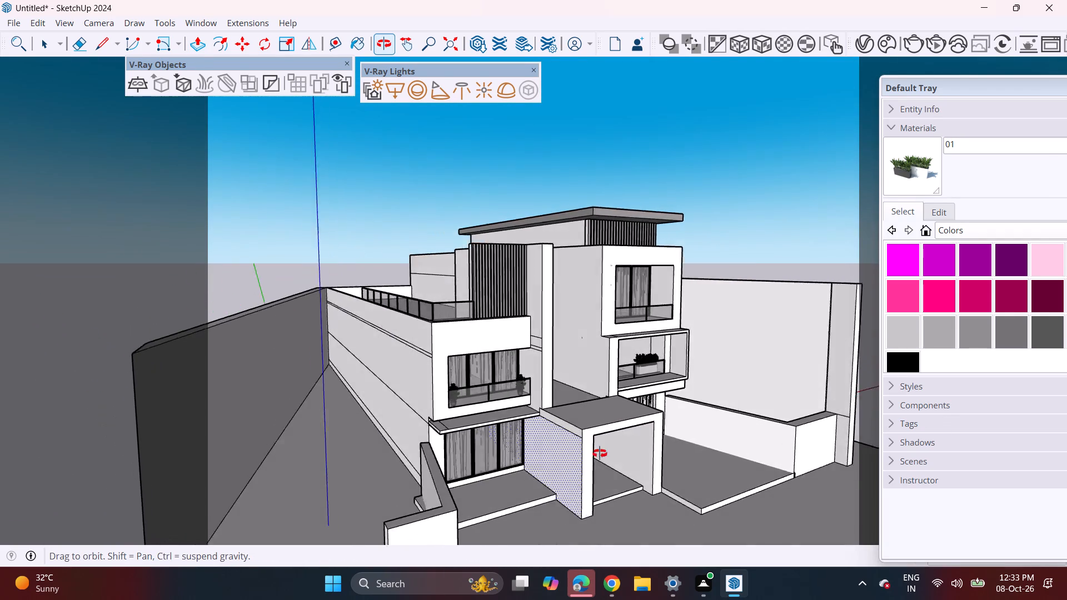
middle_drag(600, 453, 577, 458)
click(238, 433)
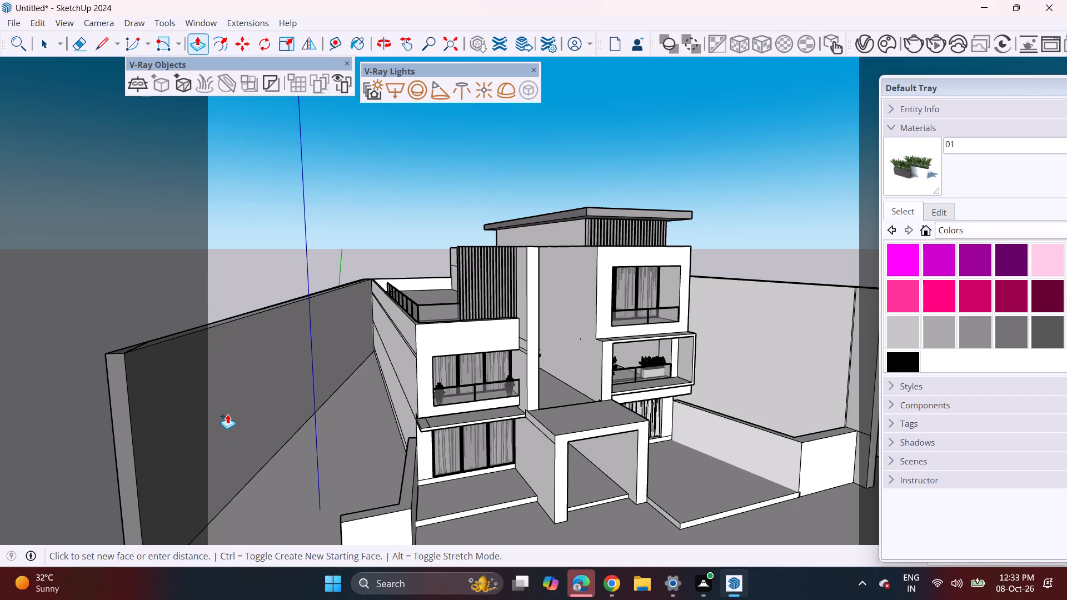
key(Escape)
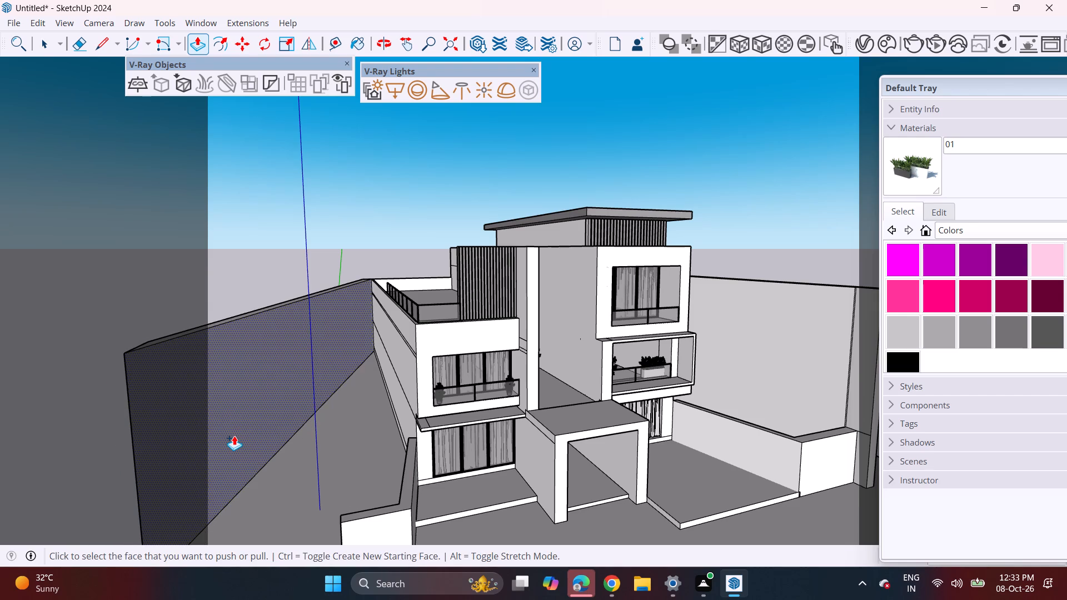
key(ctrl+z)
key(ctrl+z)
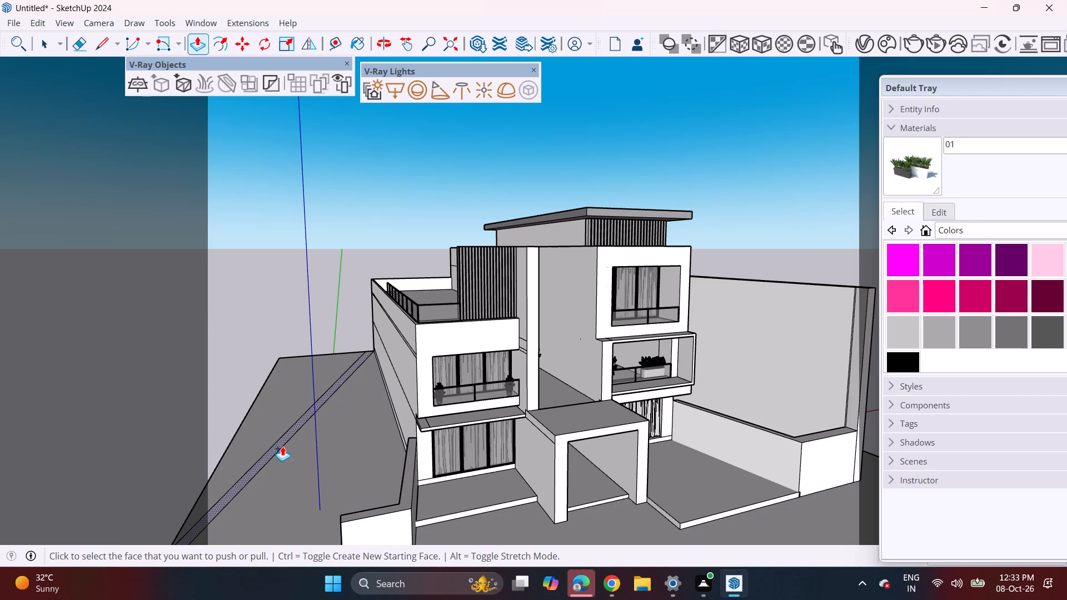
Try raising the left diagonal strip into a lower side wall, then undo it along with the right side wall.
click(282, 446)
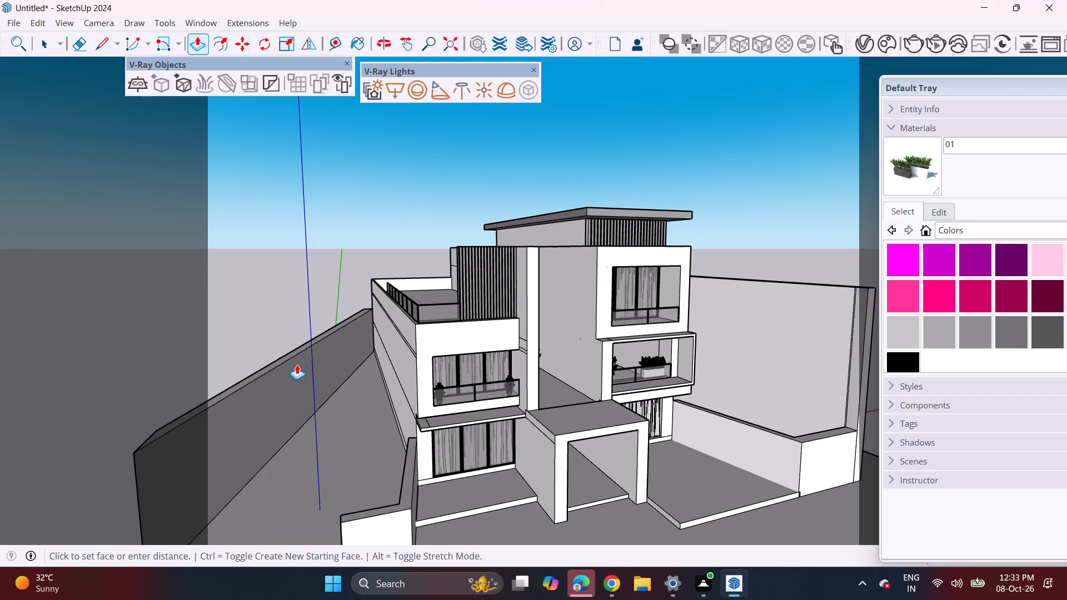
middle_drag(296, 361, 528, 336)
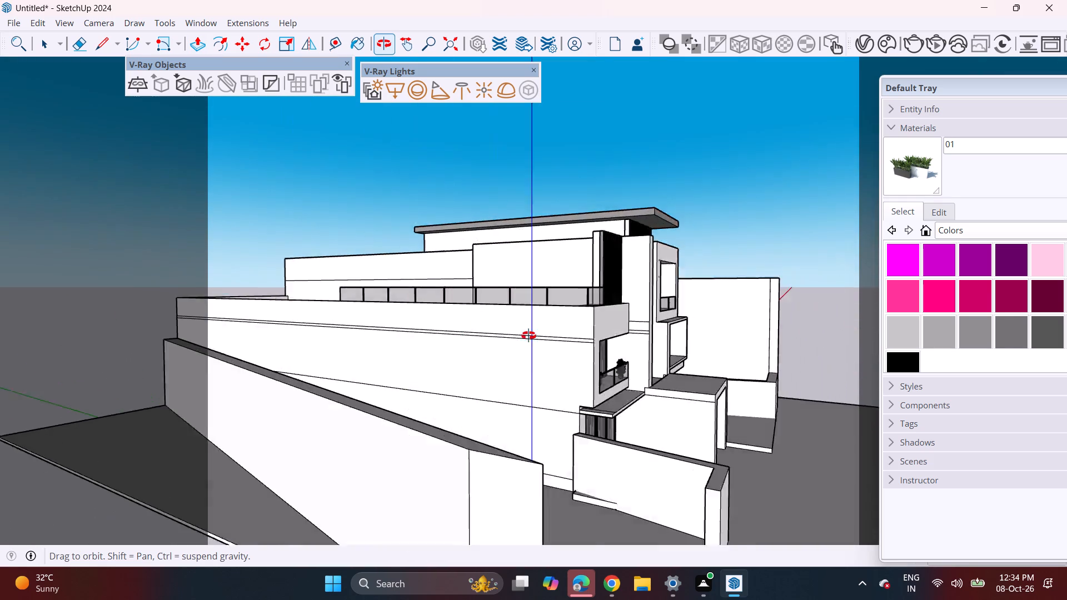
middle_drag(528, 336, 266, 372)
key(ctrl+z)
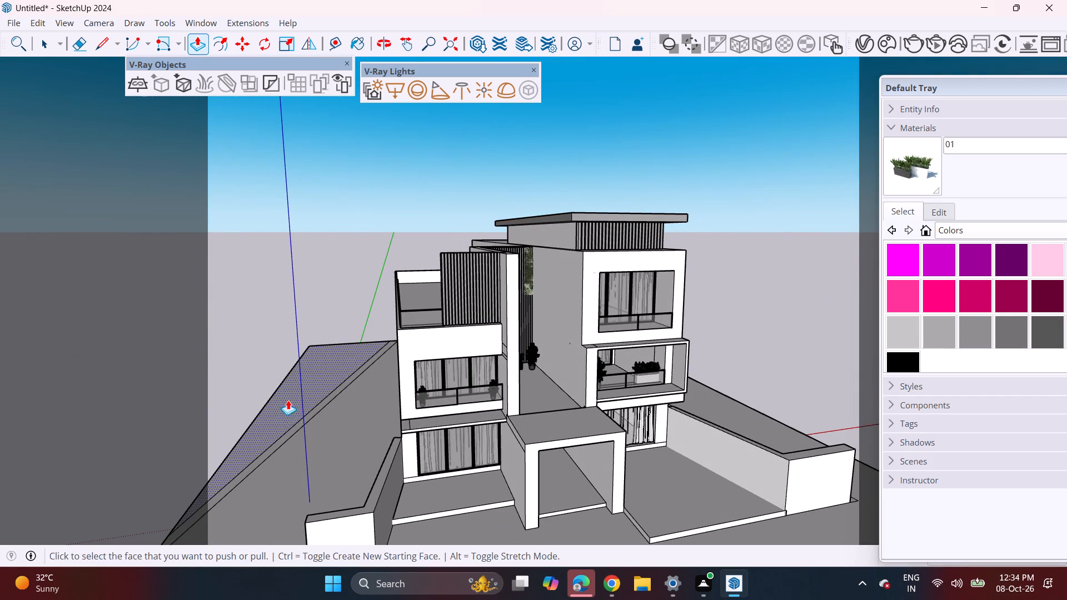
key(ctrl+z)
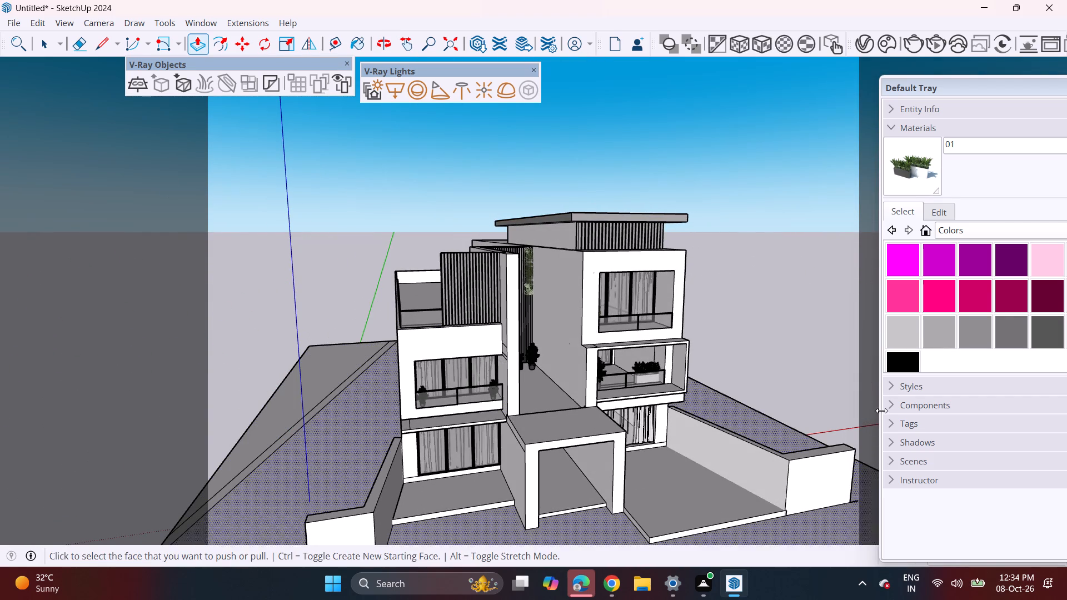
Restore the right ground strip and pull it up into a side wall reaching partway up the right wing's top-floor facade.
middle_drag(777, 403, 425, 414)
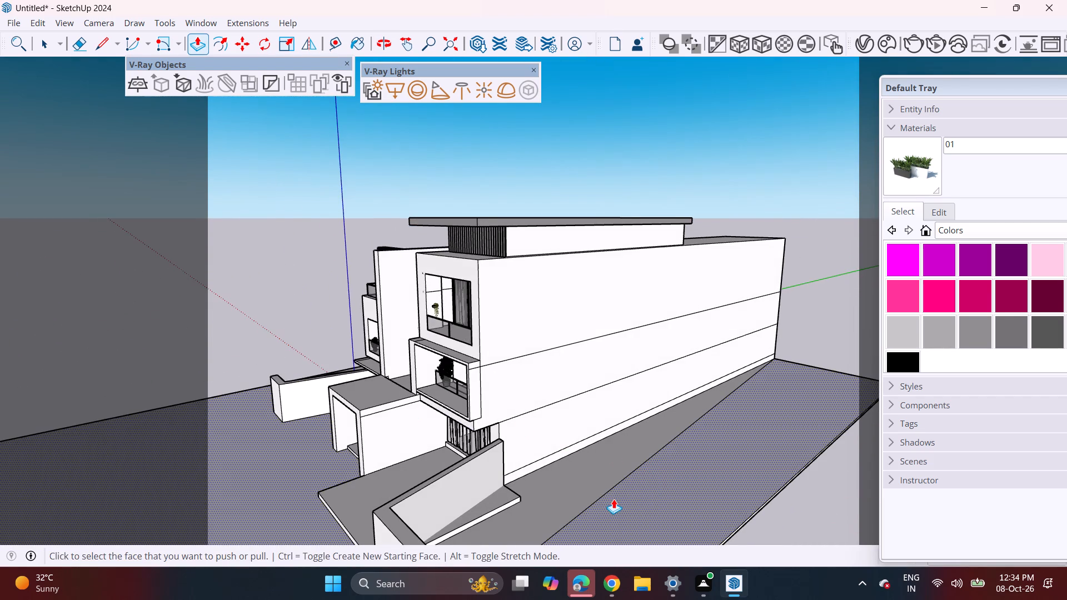
key(ctrl+y)
click(627, 479)
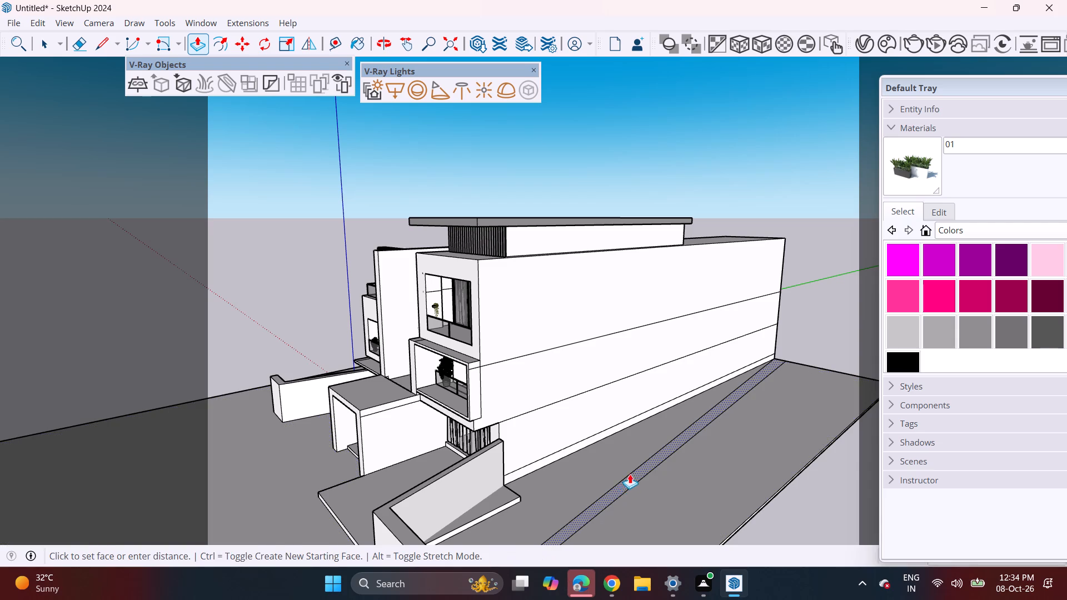
middle_drag(533, 290, 766, 262)
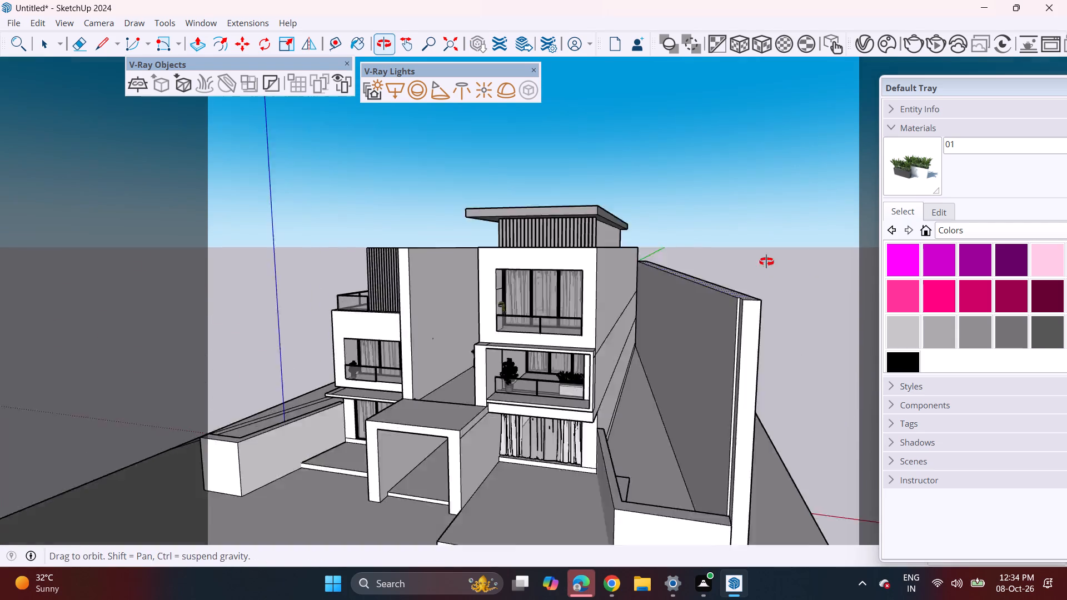
middle_drag(766, 262, 782, 257)
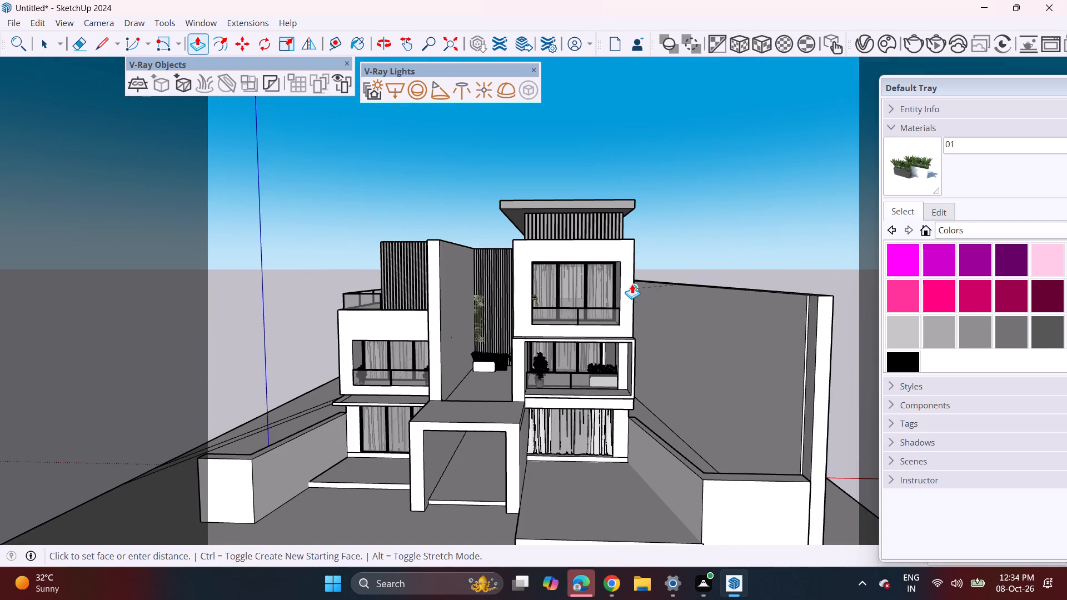
click(632, 284)
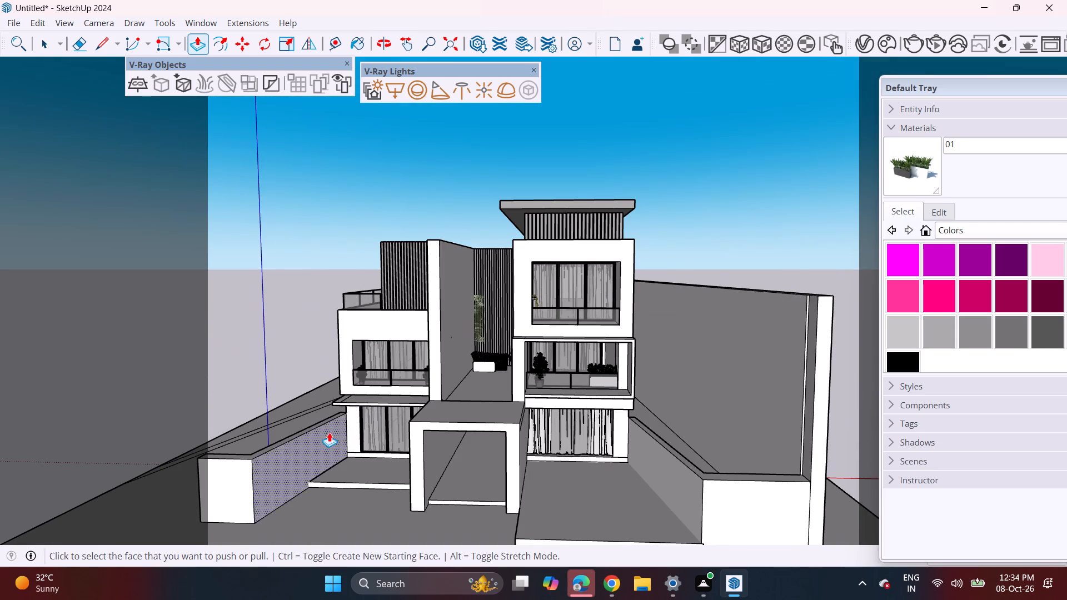
Erase the outer of the two parallel diagonal lines on the ground beside the left wing.
shift+middle_drag(332, 433, 482, 425)
middle_drag(342, 440, 484, 516)
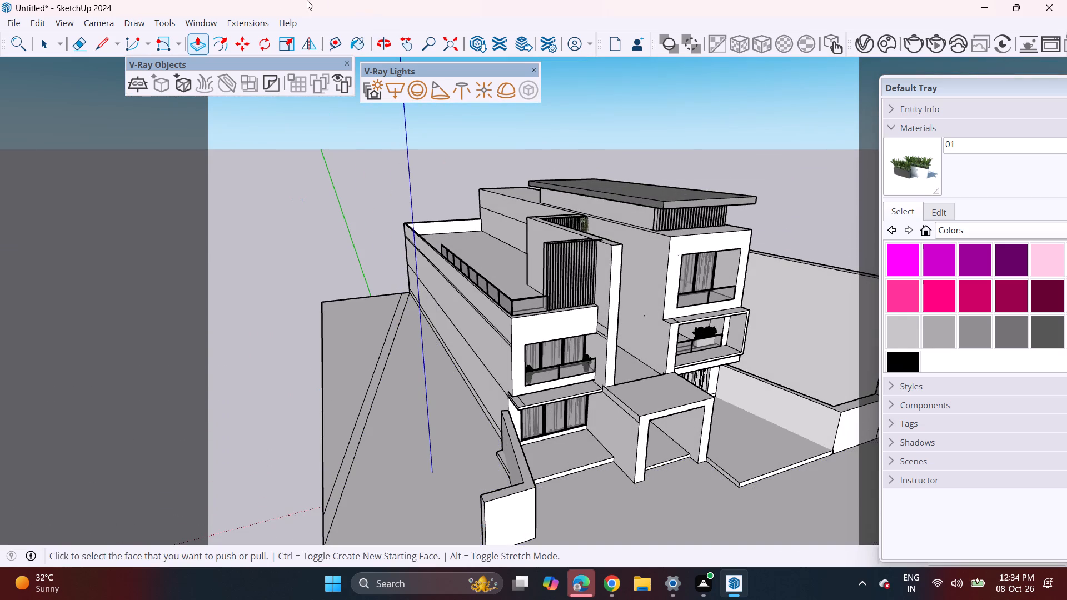
drag(79, 49, 84, 49)
drag(365, 389, 375, 406)
click(388, 428)
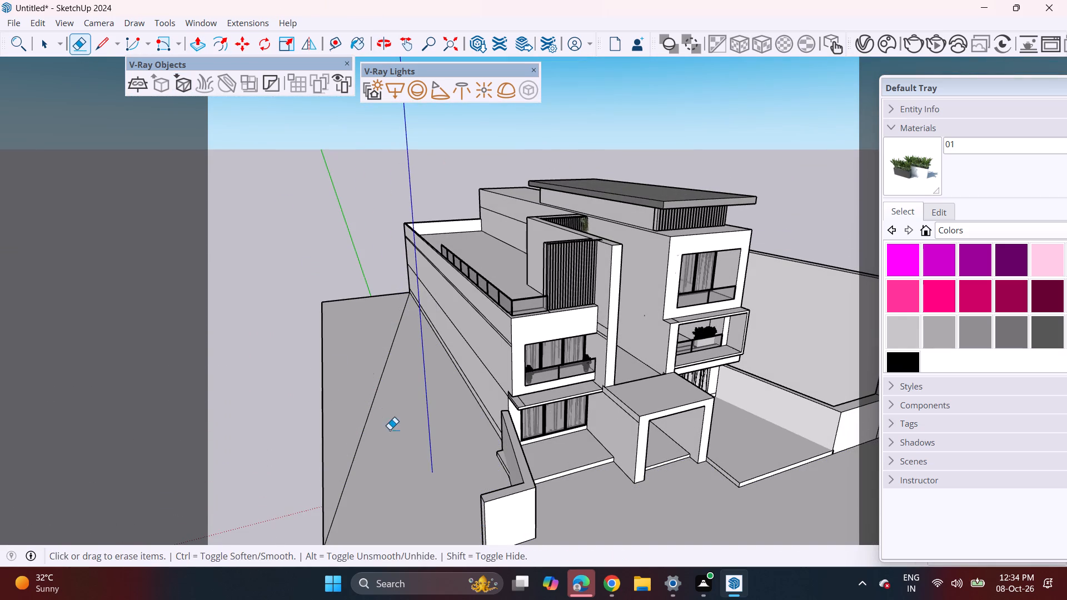
Erase the remaining diagonal line on the ground beside the left wing.
click(108, 46)
middle_drag(323, 297, 324, 297)
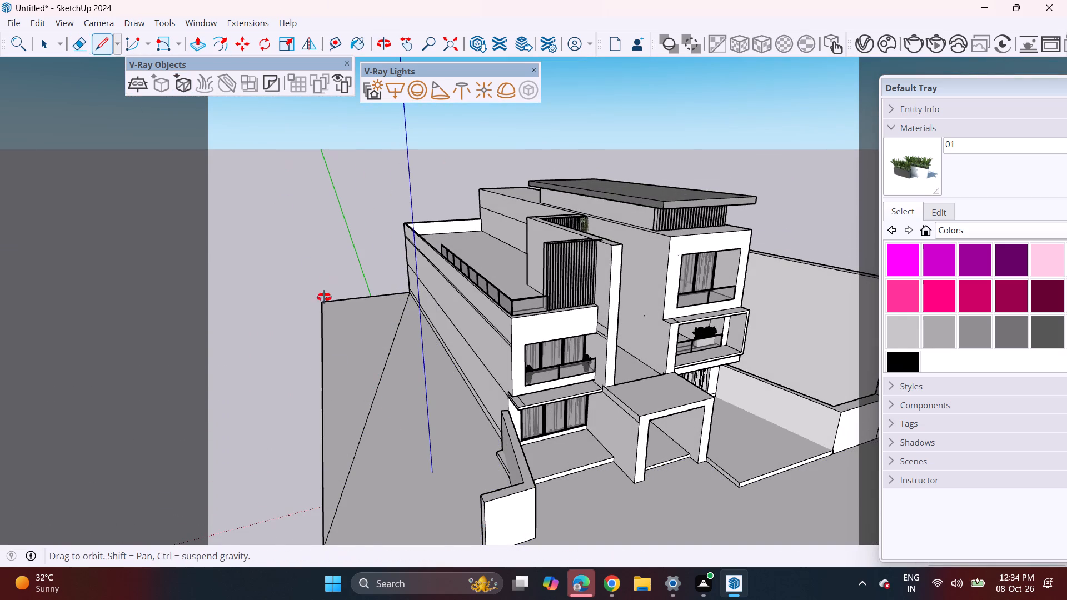
middle_drag(324, 297, 352, 255)
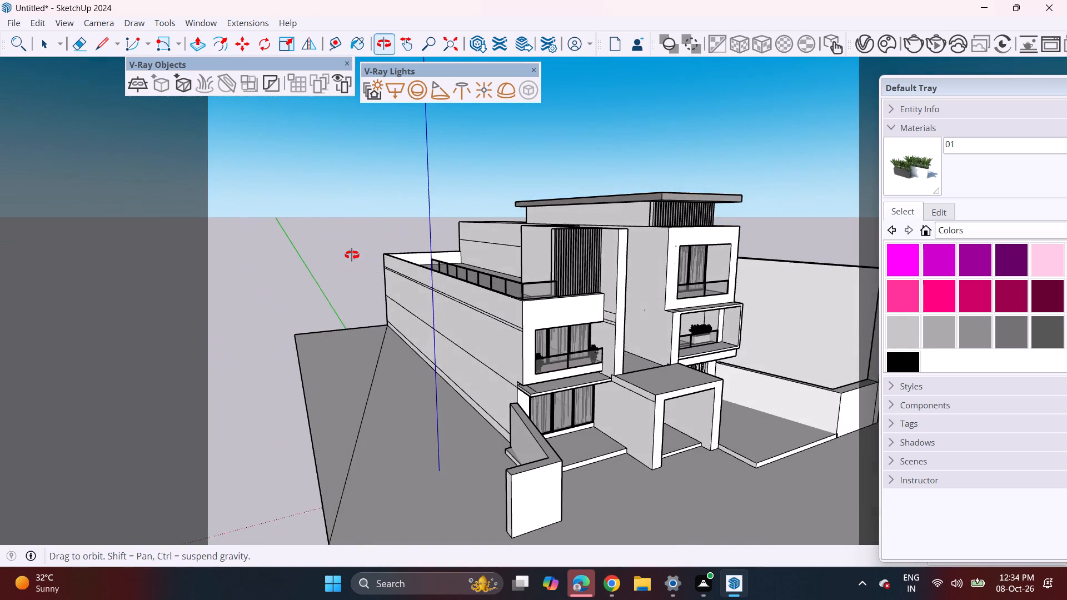
middle_drag(352, 255, 348, 256)
scroll(422, 464, down, 2)
middle_drag(411, 496, 361, 486)
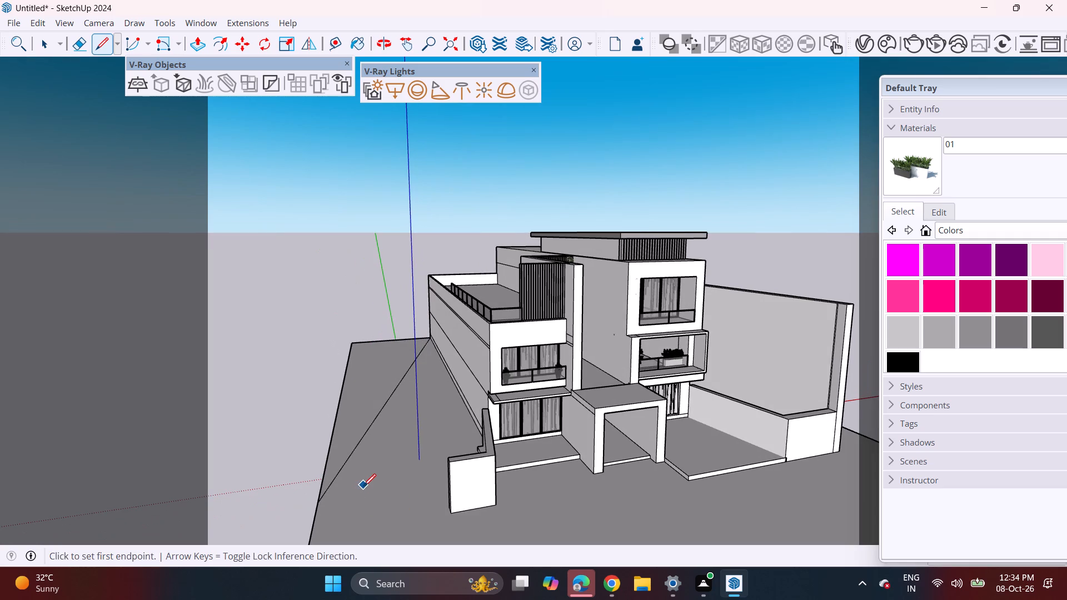
click(80, 39)
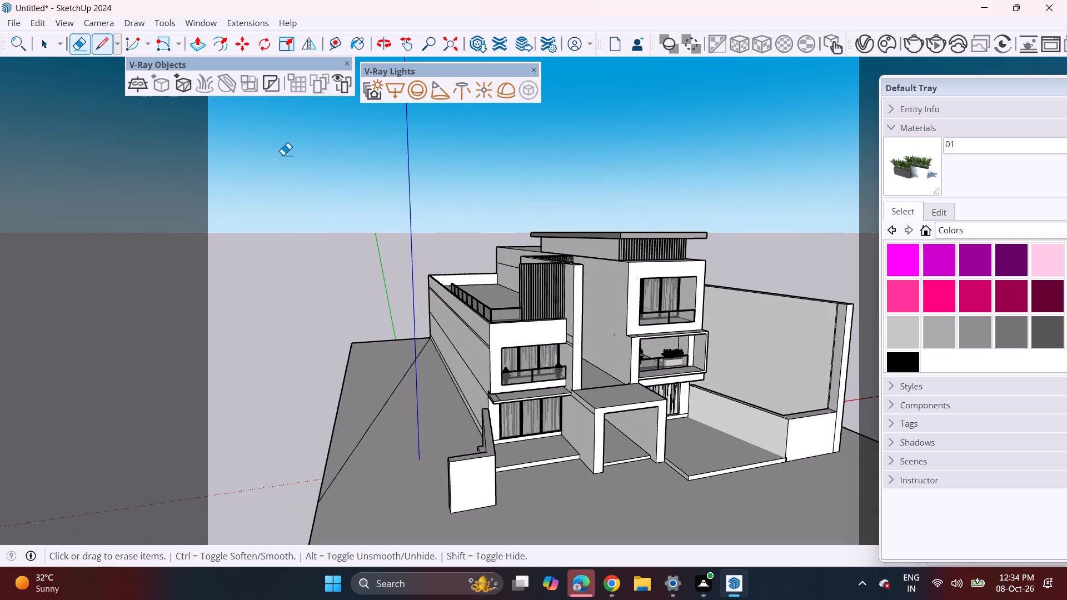
click(377, 426)
click(380, 398)
click(396, 418)
drag(395, 400, 393, 394)
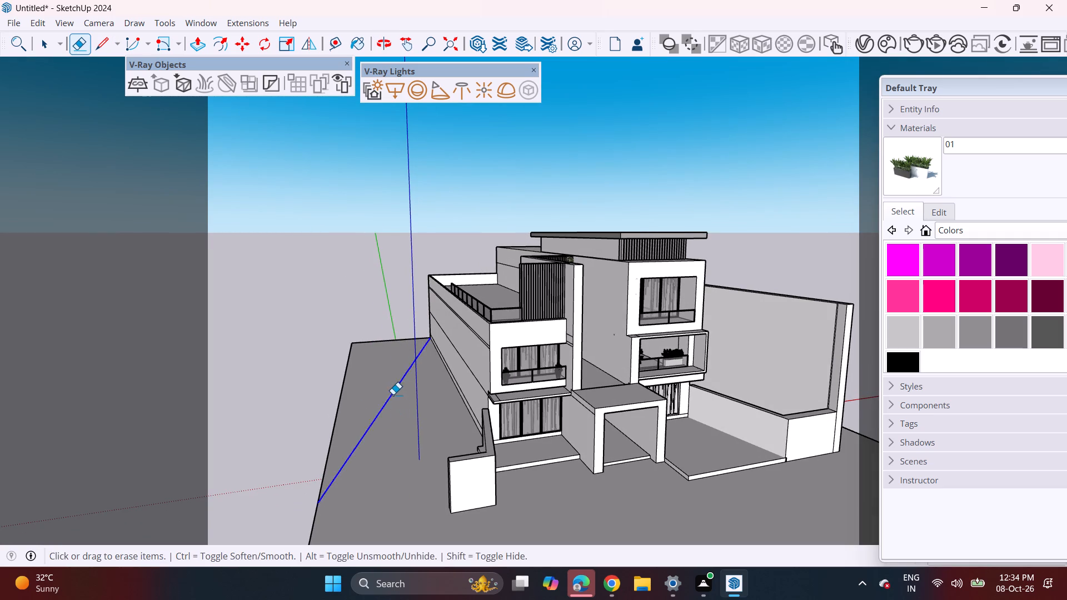
click(393, 394)
Draw a narrow diagonal strip on the ground from the left wing's rear corner outward to the front.
click(106, 52)
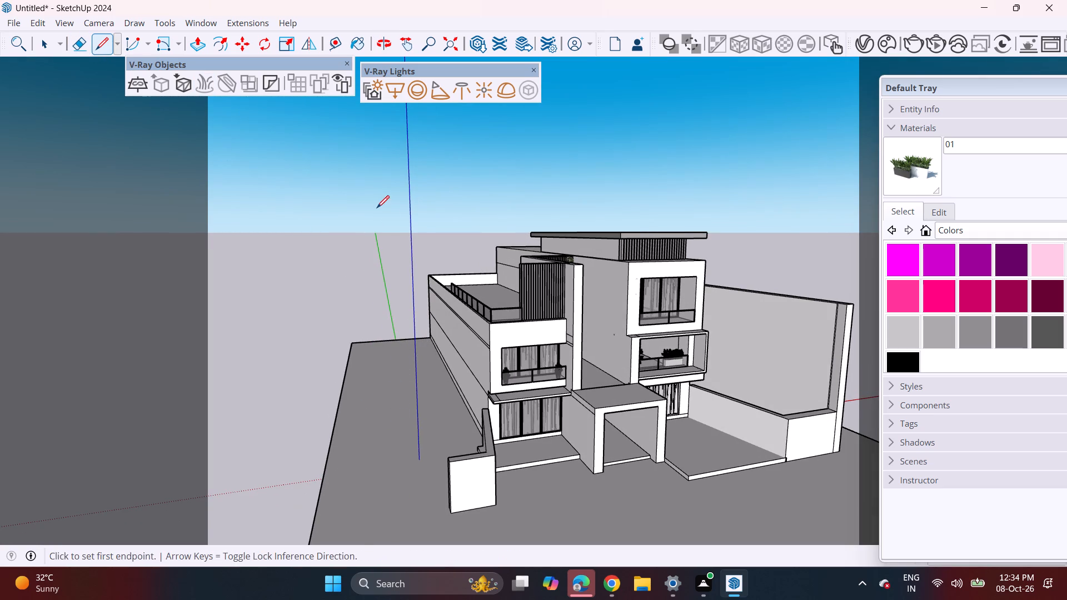
click(429, 341)
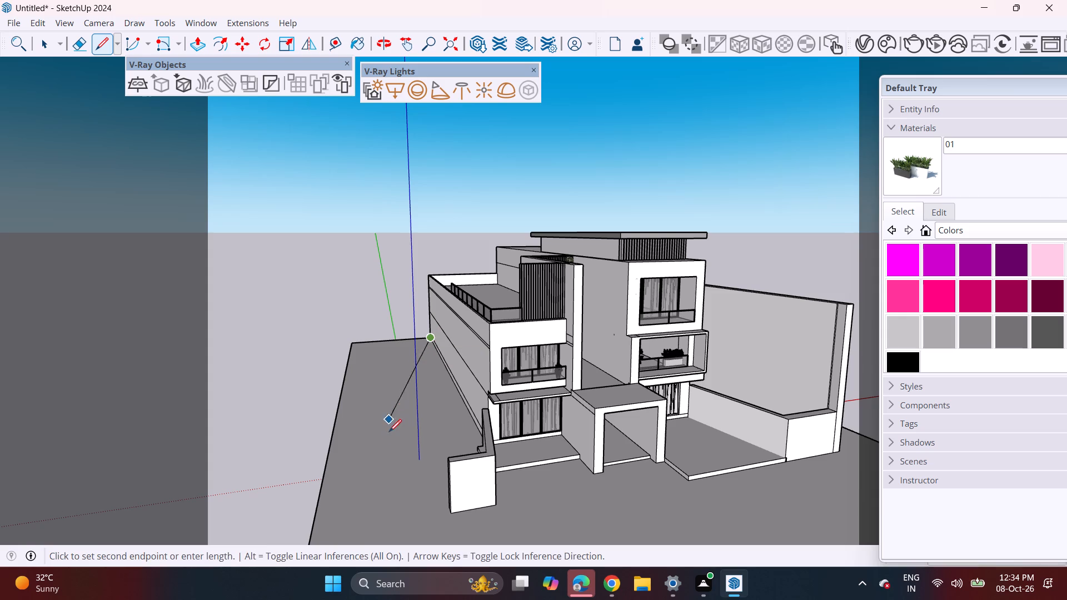
click(356, 518)
click(341, 519)
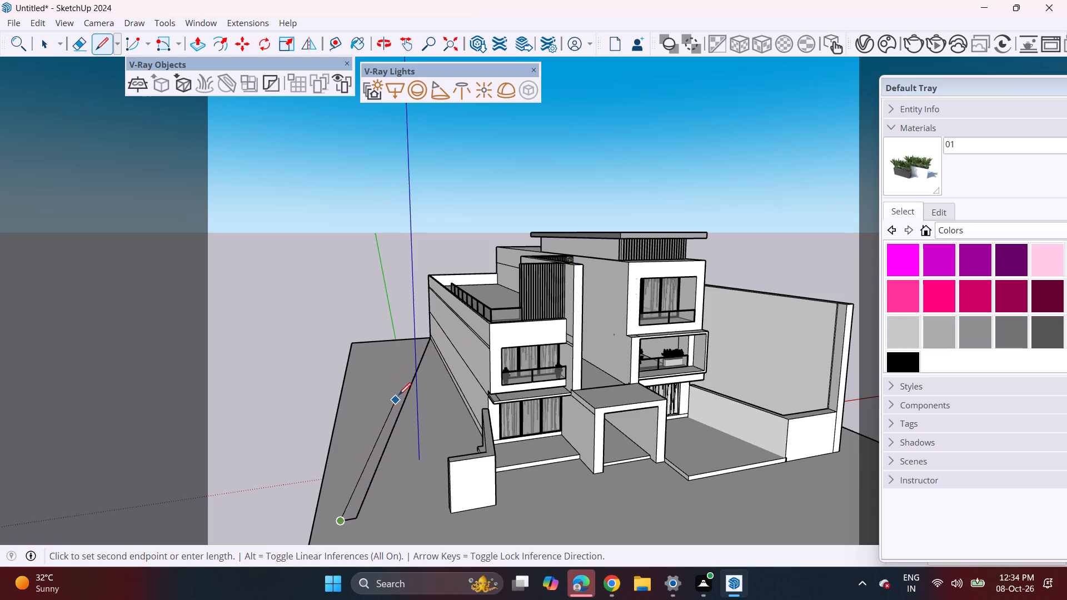
click(421, 340)
key(space)
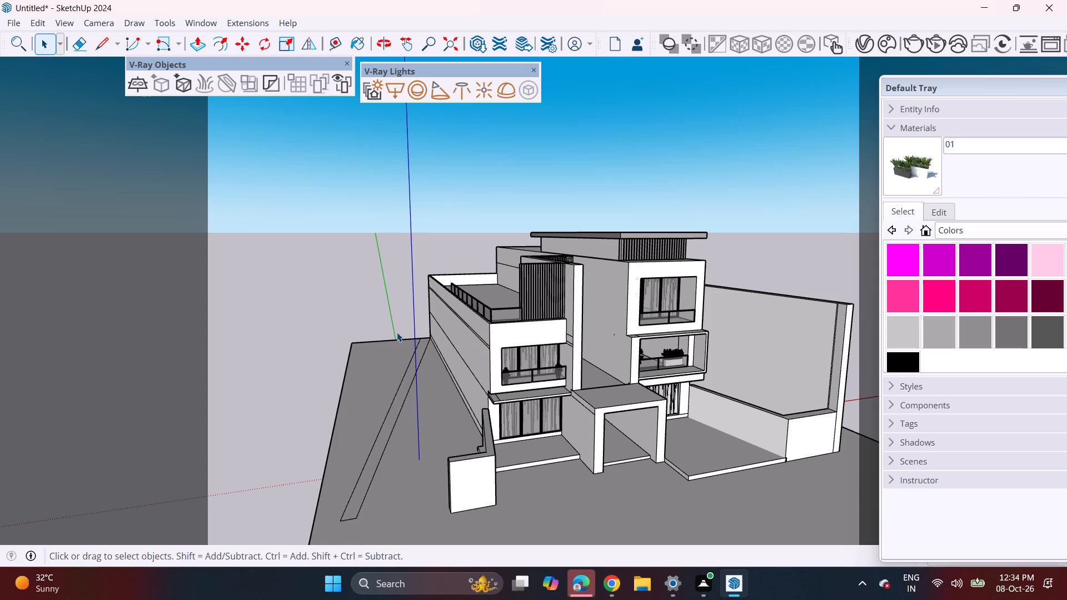
Pull the diagonal ground strip up into a left side wall level with the right side wall's top.
text(p)
click(403, 397)
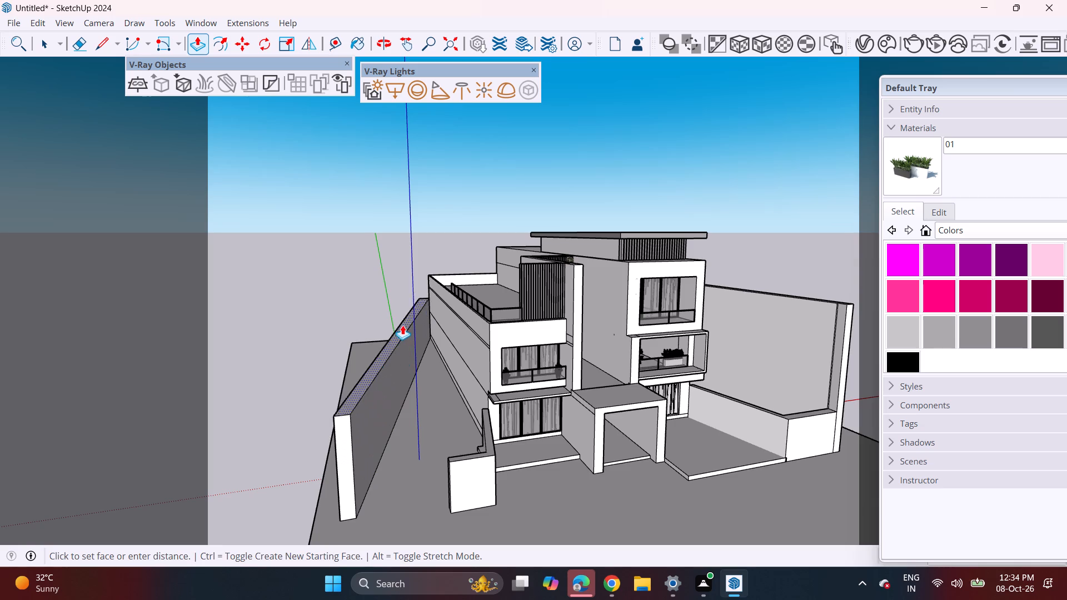
middle_drag(392, 317, 335, 251)
middle_click(335, 251)
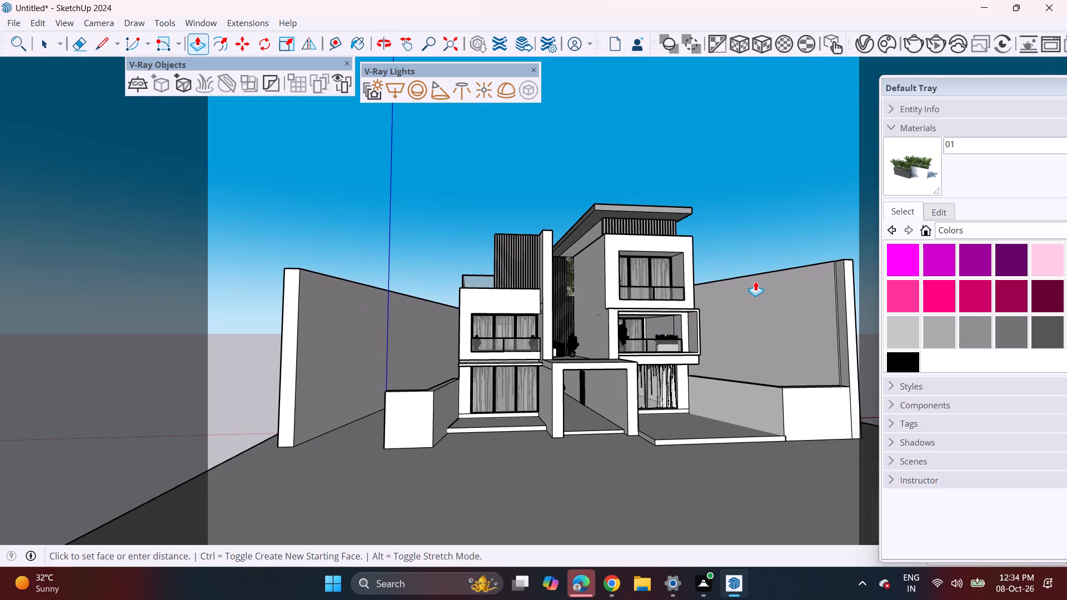
click(761, 273)
Examine the front view of the house framed between the two tall side walls.
shift+middle_drag(675, 414, 606, 443)
scroll(576, 454, up, 1)
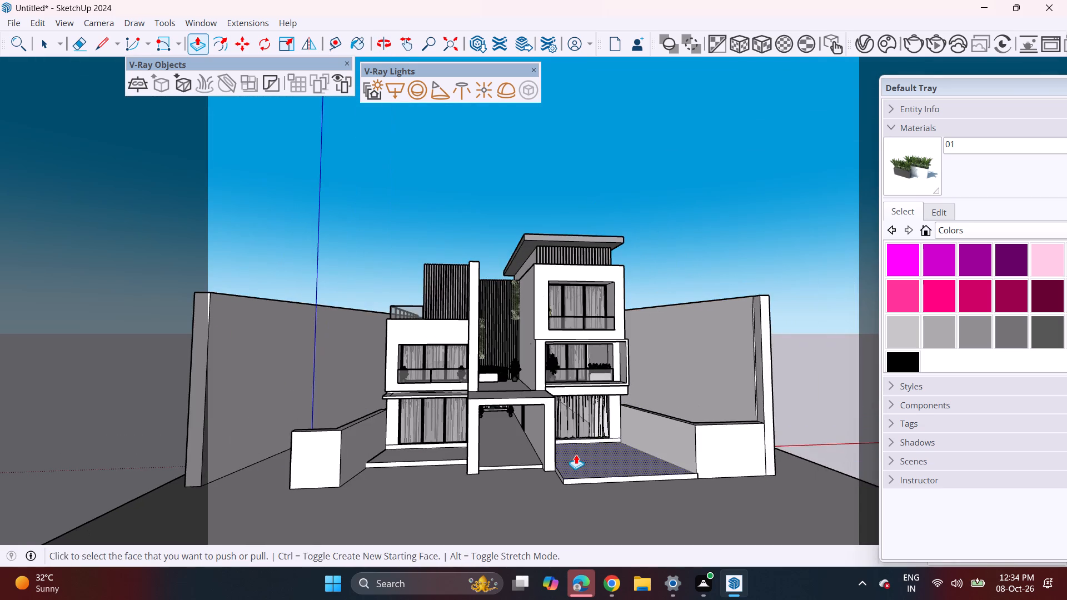
scroll(576, 454, up, 1)
middle_drag(575, 454, 607, 499)
middle_drag(585, 504, 569, 508)
shift+middle_drag(574, 462, 581, 434)
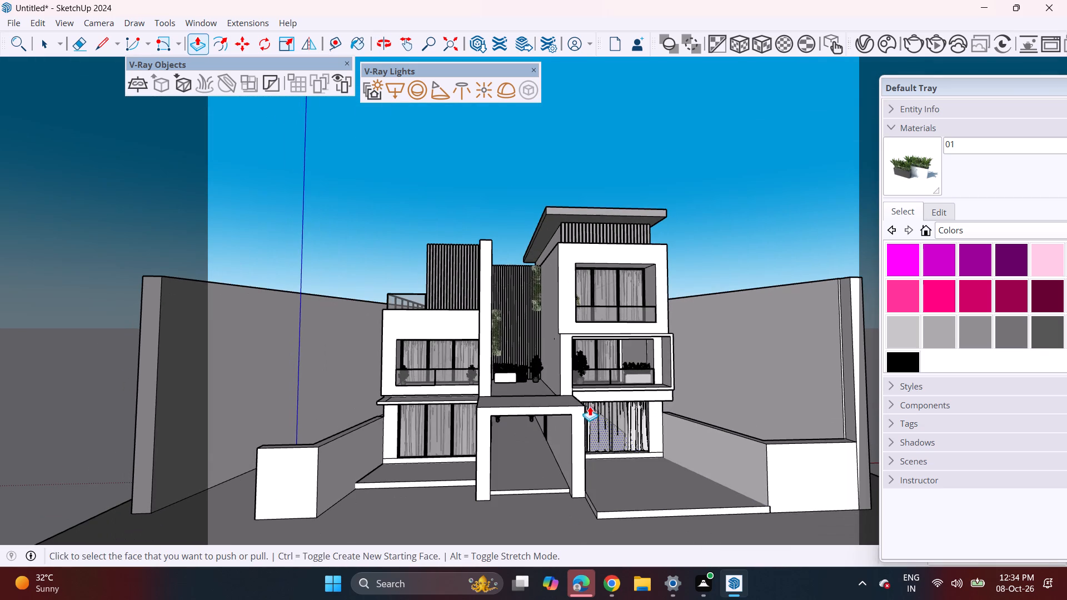
scroll(589, 417, up, 1)
scroll(587, 418, down, 1)
shift+middle_drag(584, 420, 595, 449)
middle_drag(592, 451, 575, 413)
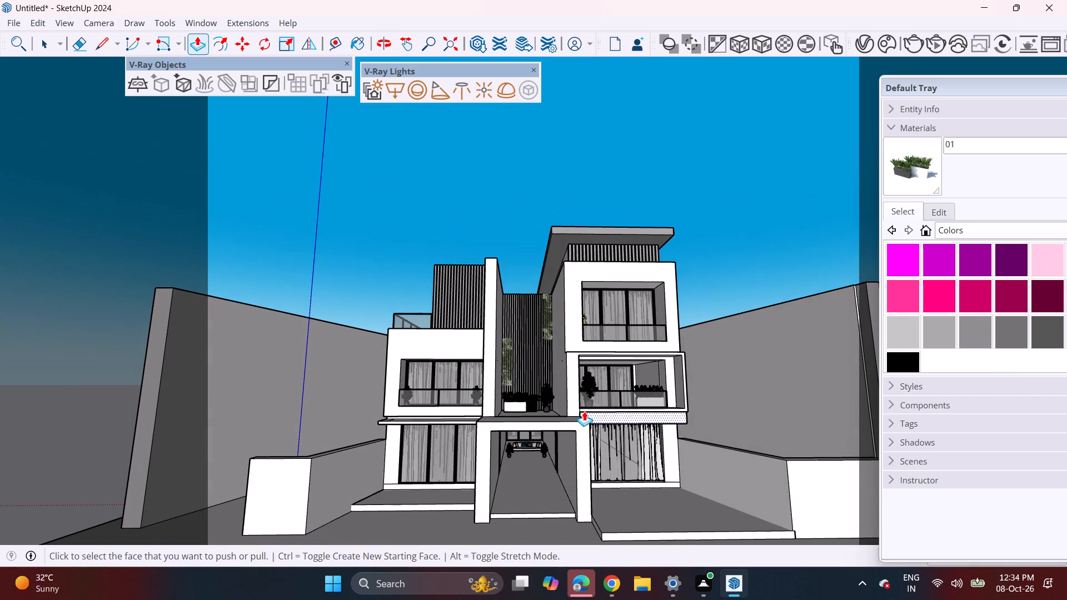
shift+middle_drag(586, 411, 577, 407)
middle_drag(584, 416, 584, 411)
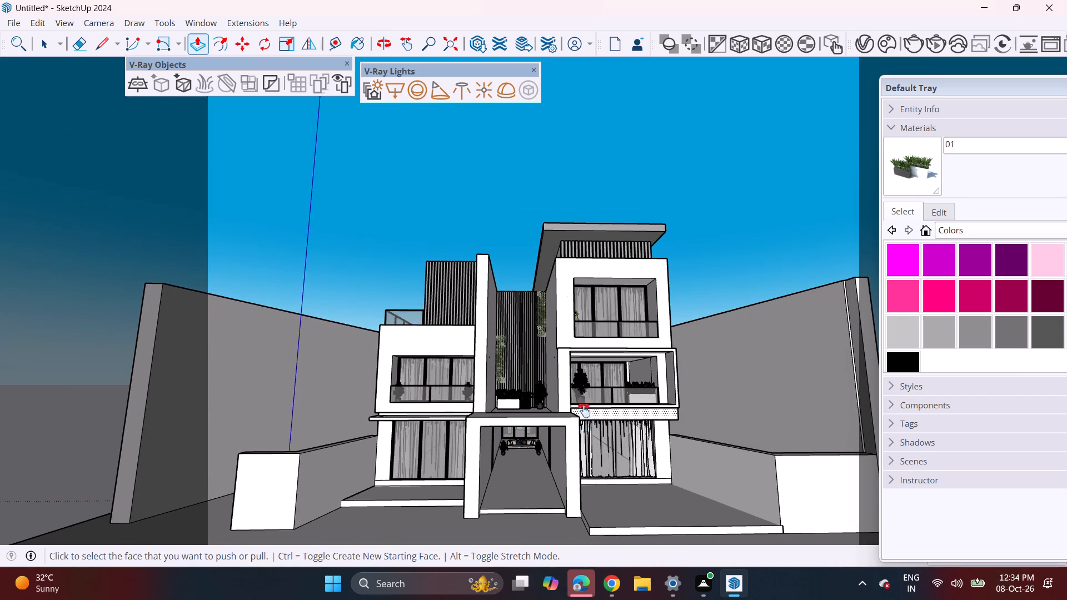
middle_drag(584, 411, 583, 405)
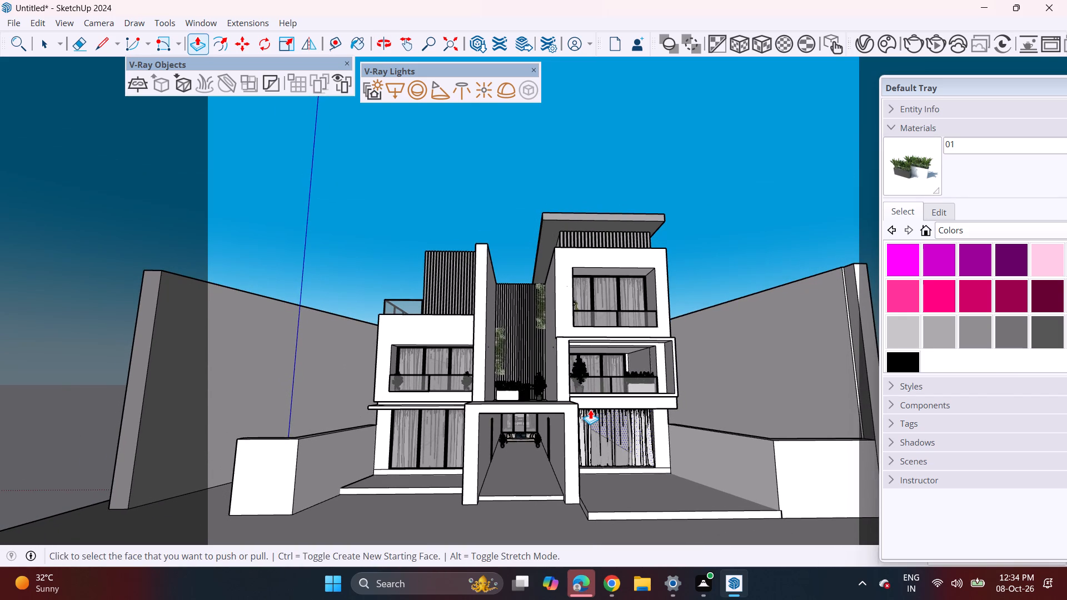
shift+middle_drag(581, 417, 575, 393)
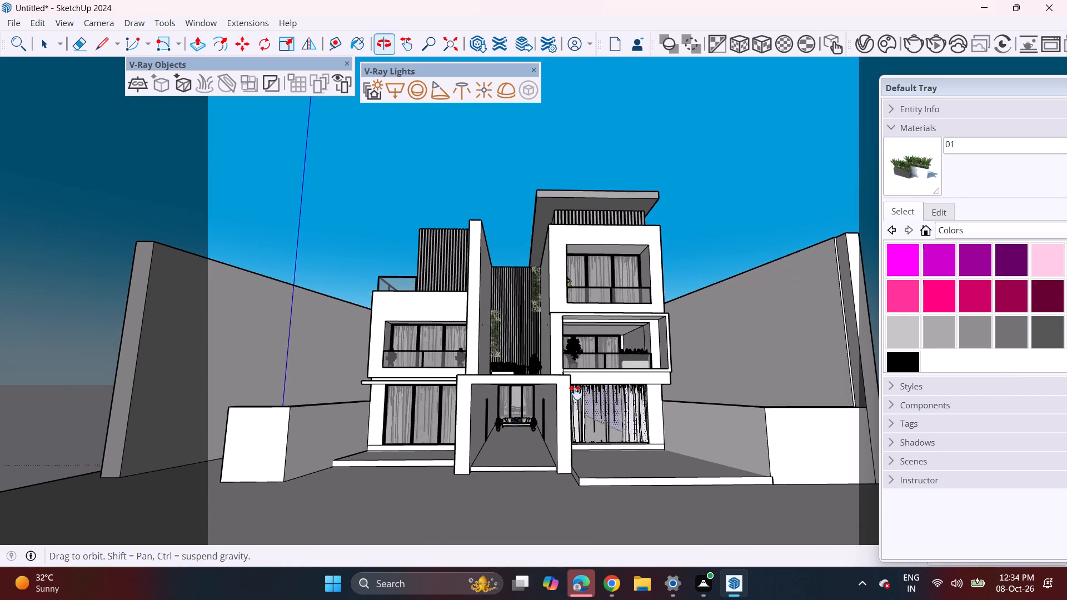
shift+middle_drag(575, 393, 581, 400)
Extend the right side wall's front end forward past the low front wall, in both its upper and lower parts.
middle_drag(562, 411, 458, 405)
middle_drag(468, 401, 734, 440)
scroll(737, 359, up, 6)
click(715, 383)
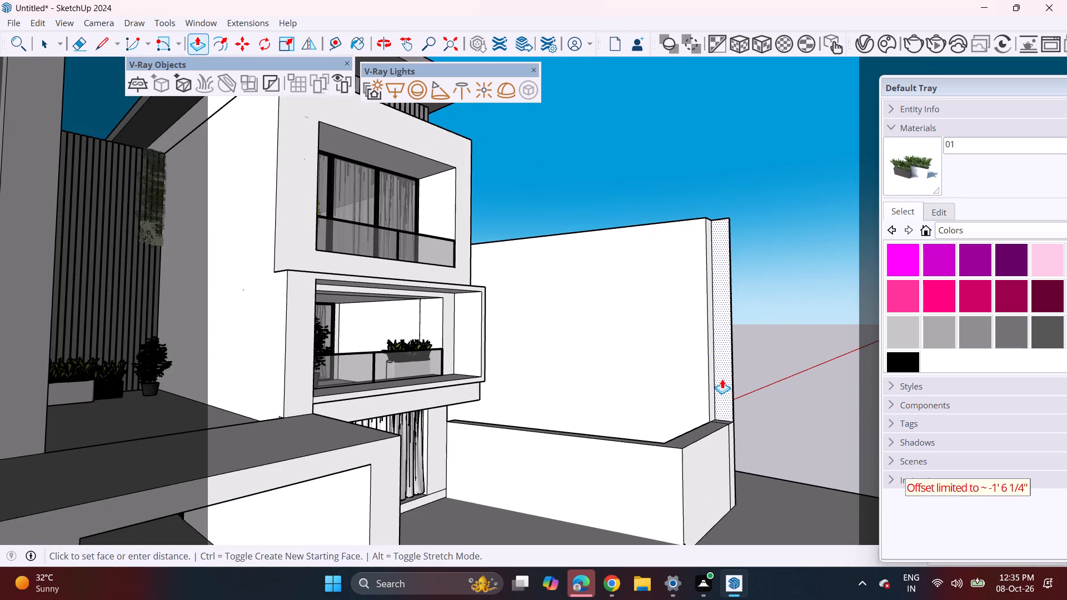
click(722, 379)
double_click(711, 387)
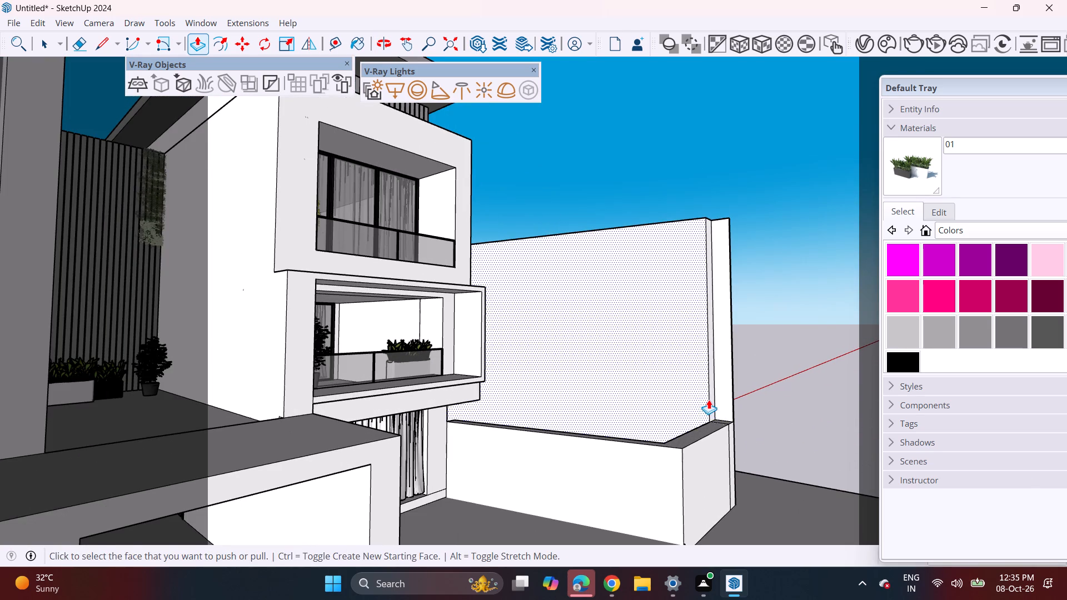
click(714, 403)
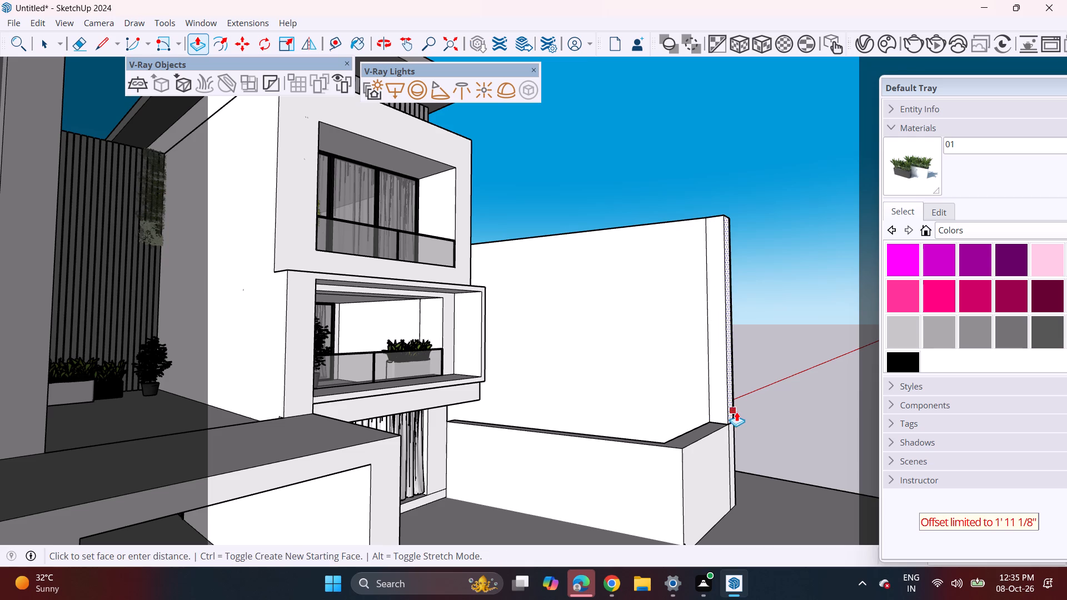
click(767, 427)
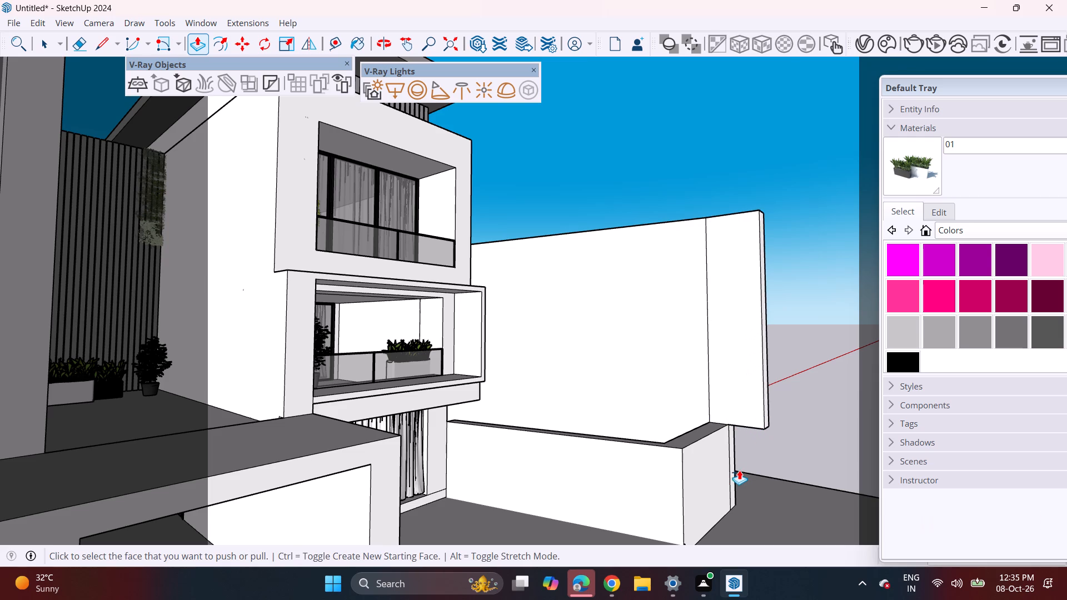
double_click(735, 475)
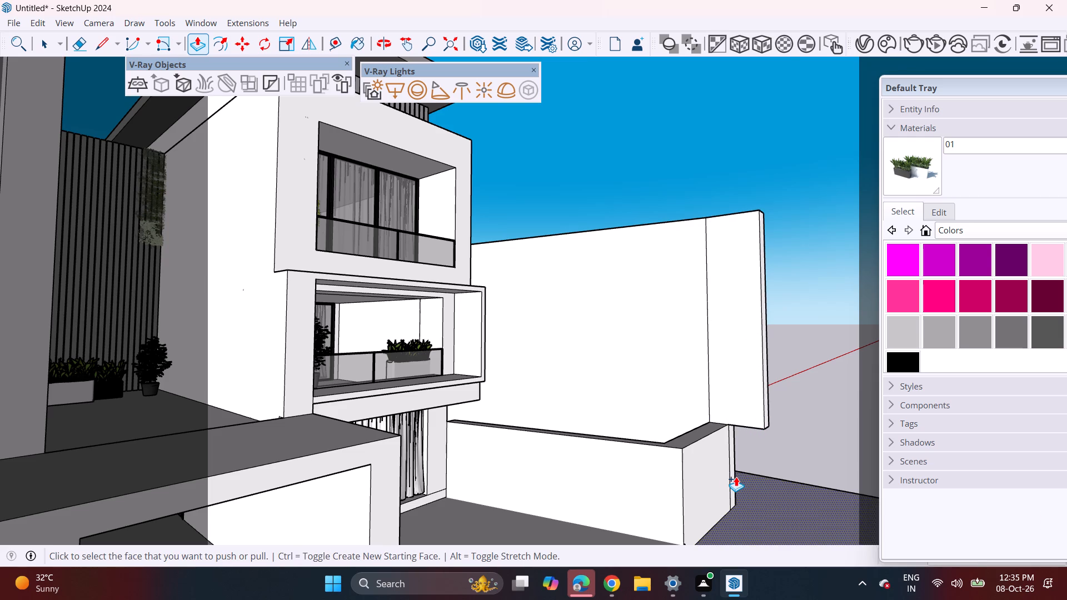
click(732, 480)
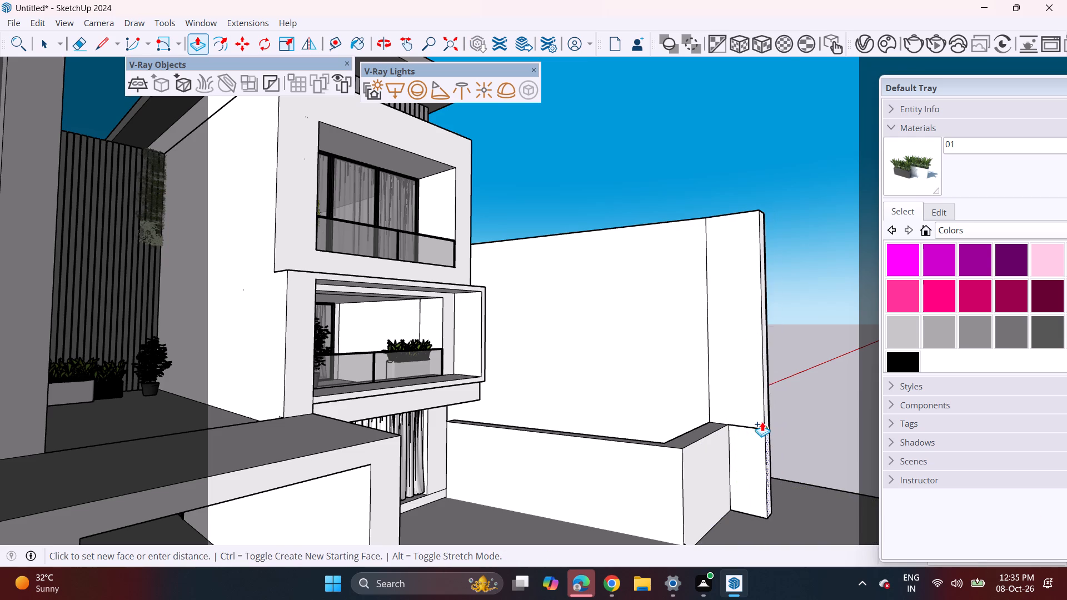
click(762, 422)
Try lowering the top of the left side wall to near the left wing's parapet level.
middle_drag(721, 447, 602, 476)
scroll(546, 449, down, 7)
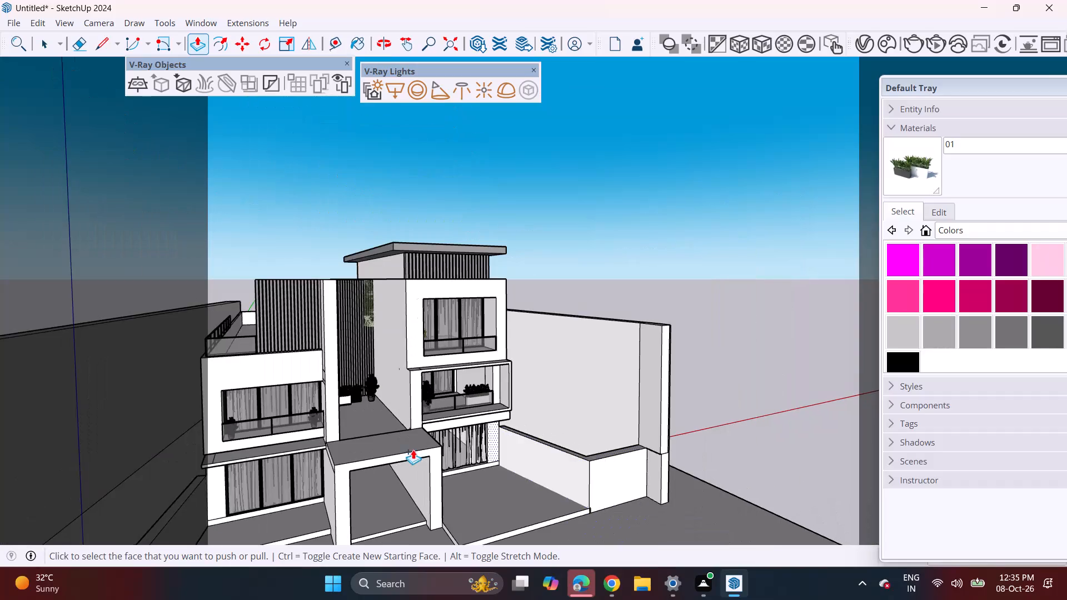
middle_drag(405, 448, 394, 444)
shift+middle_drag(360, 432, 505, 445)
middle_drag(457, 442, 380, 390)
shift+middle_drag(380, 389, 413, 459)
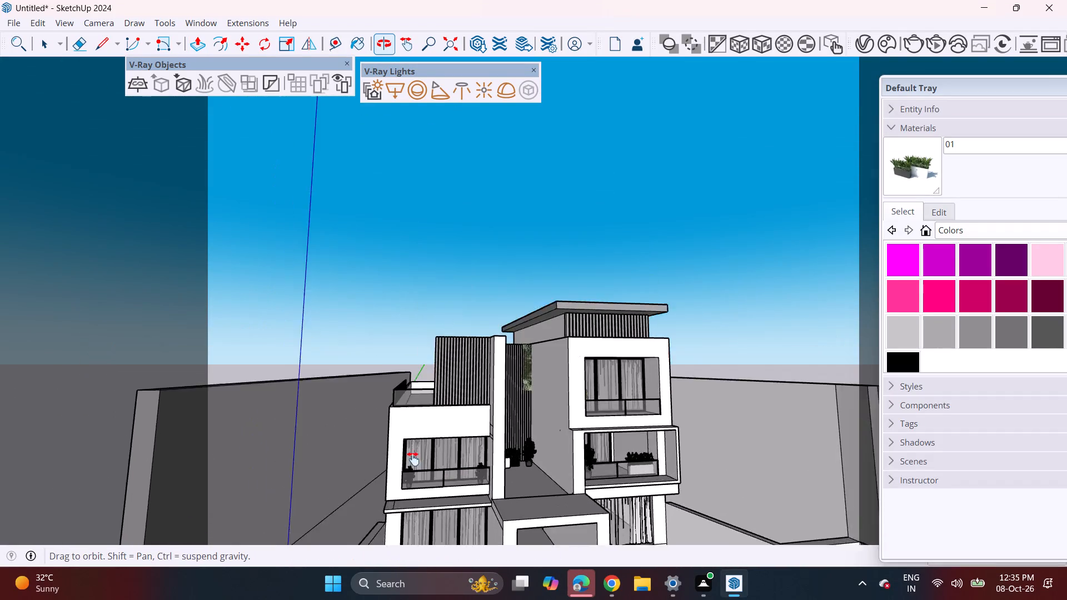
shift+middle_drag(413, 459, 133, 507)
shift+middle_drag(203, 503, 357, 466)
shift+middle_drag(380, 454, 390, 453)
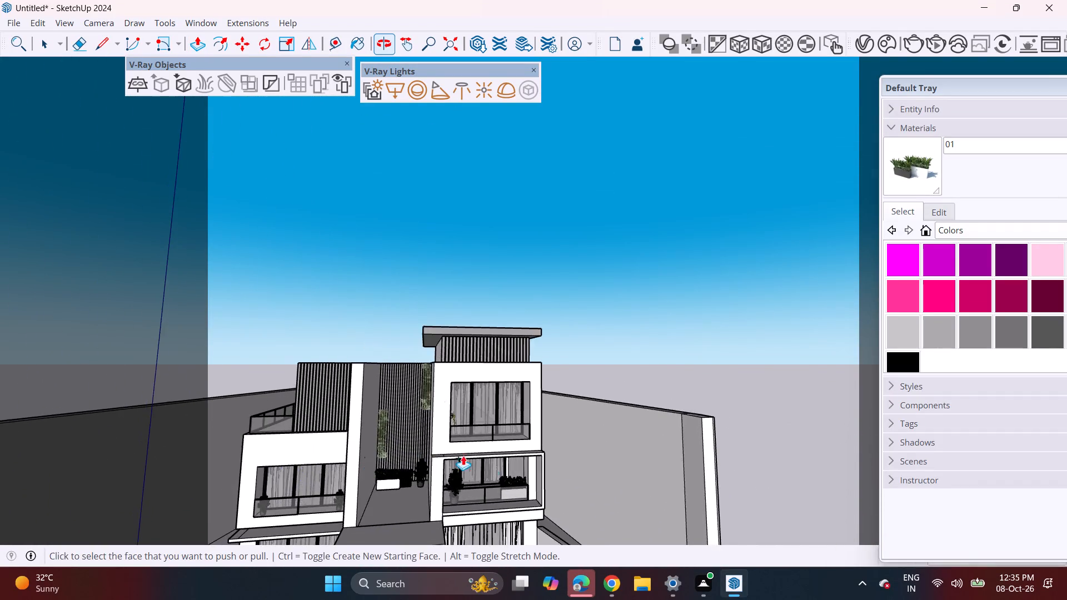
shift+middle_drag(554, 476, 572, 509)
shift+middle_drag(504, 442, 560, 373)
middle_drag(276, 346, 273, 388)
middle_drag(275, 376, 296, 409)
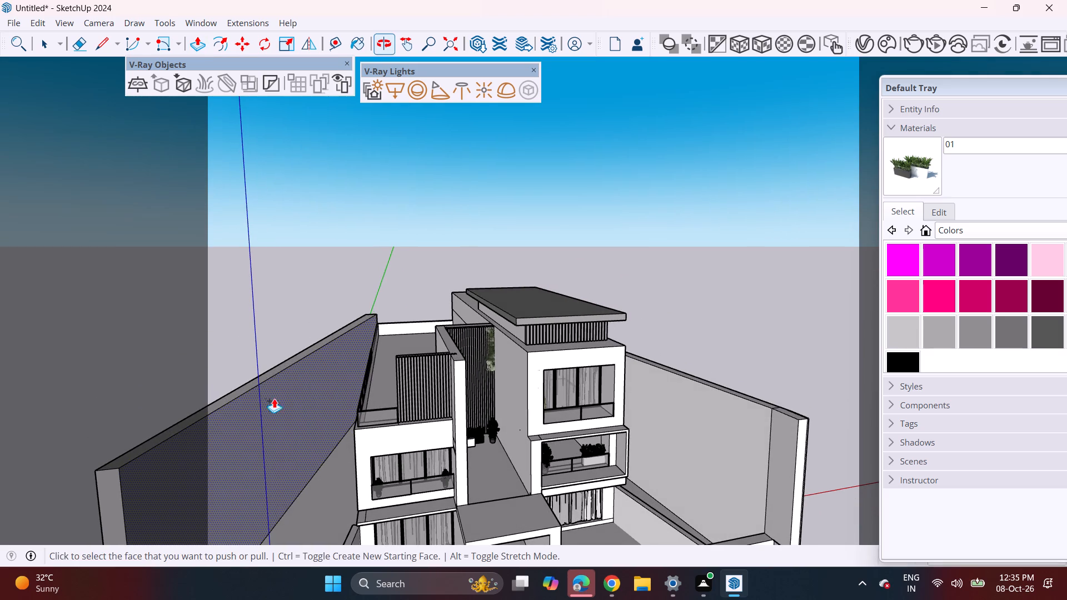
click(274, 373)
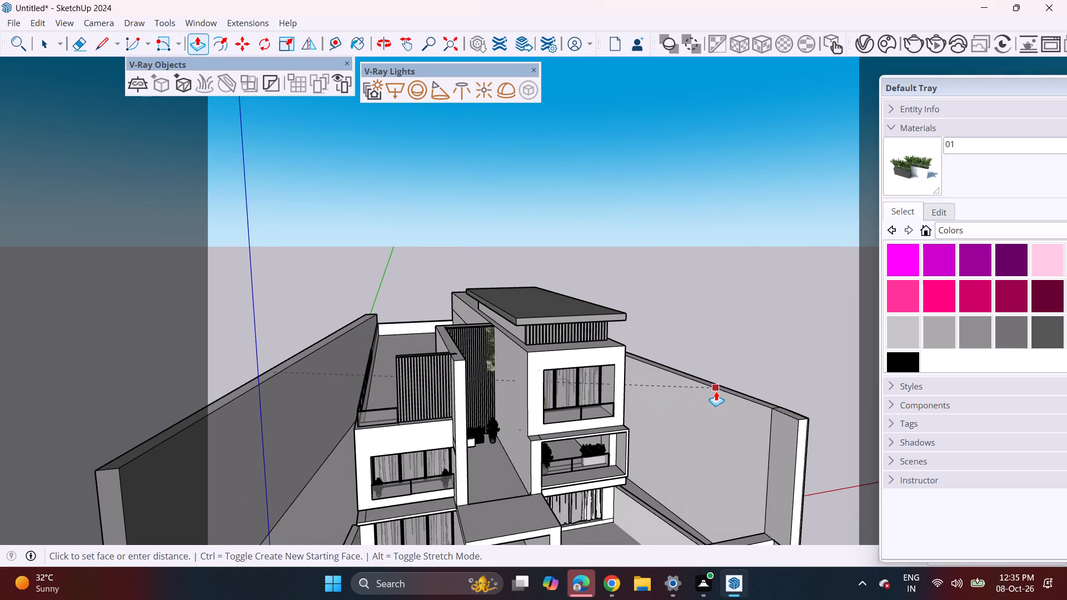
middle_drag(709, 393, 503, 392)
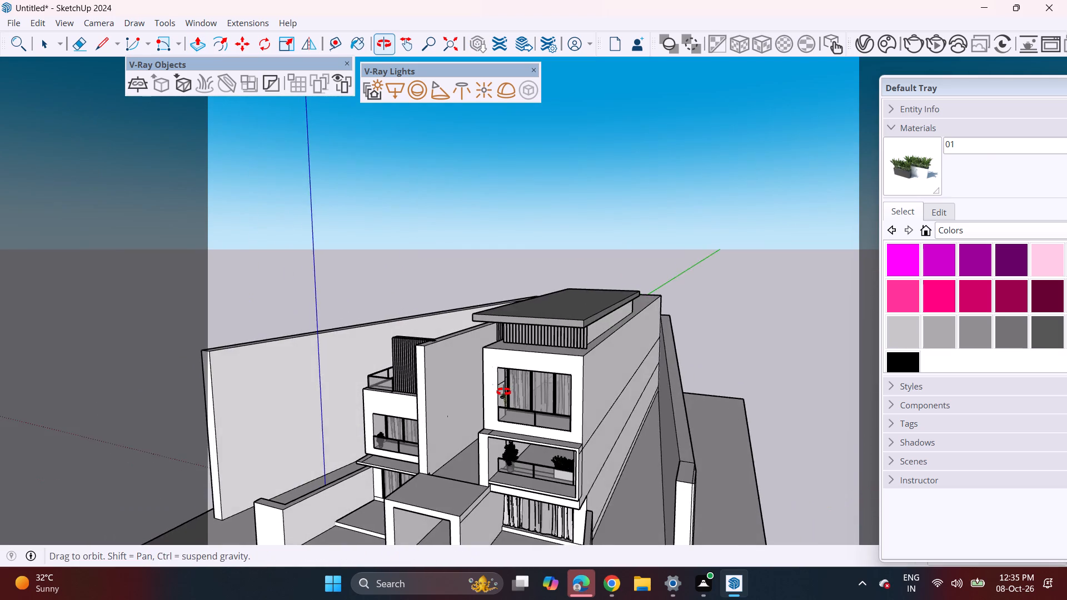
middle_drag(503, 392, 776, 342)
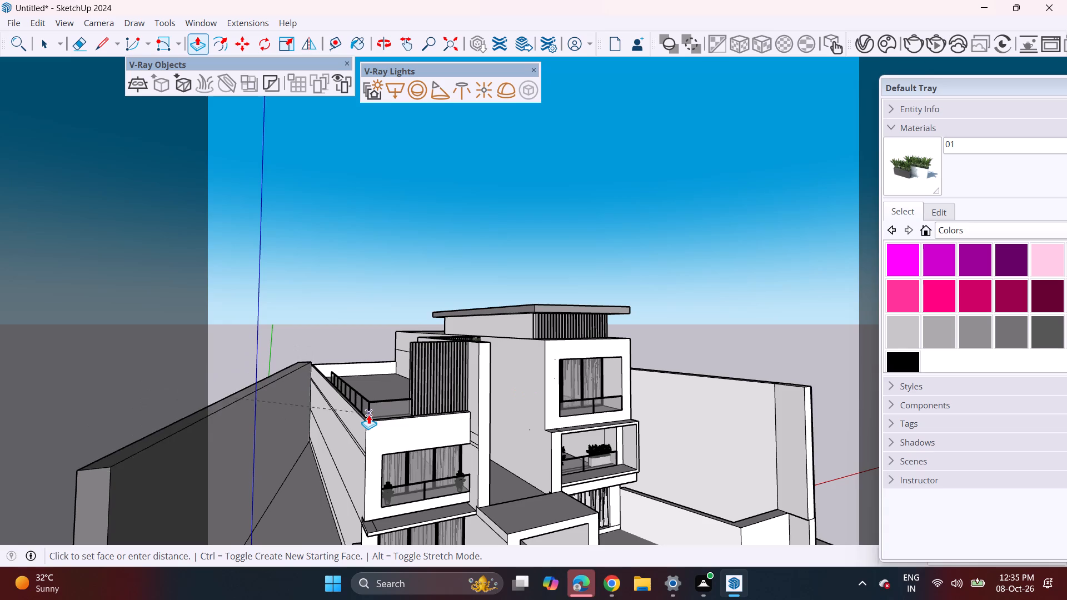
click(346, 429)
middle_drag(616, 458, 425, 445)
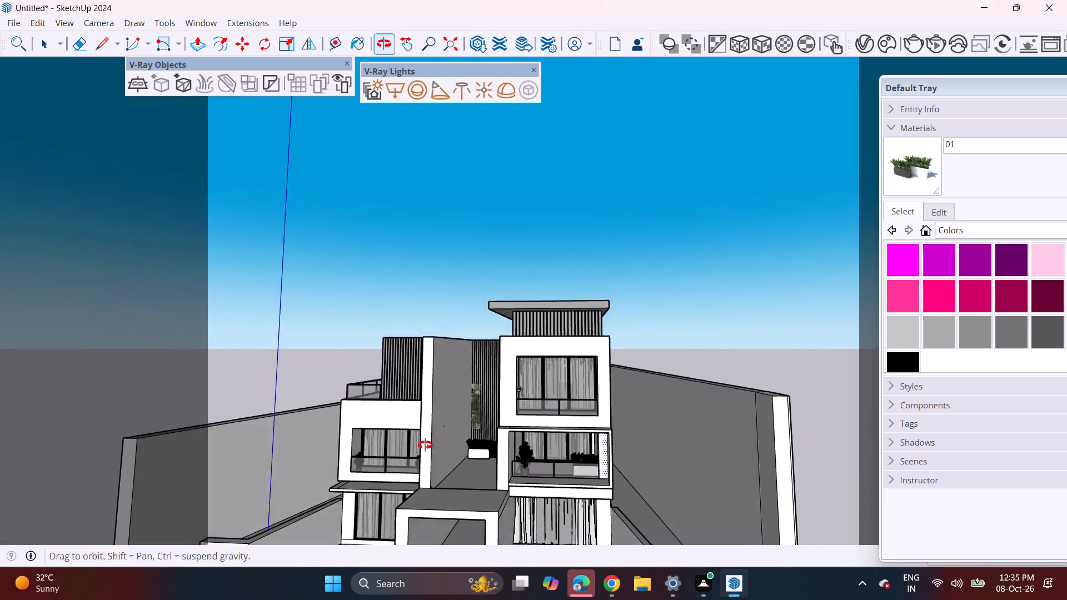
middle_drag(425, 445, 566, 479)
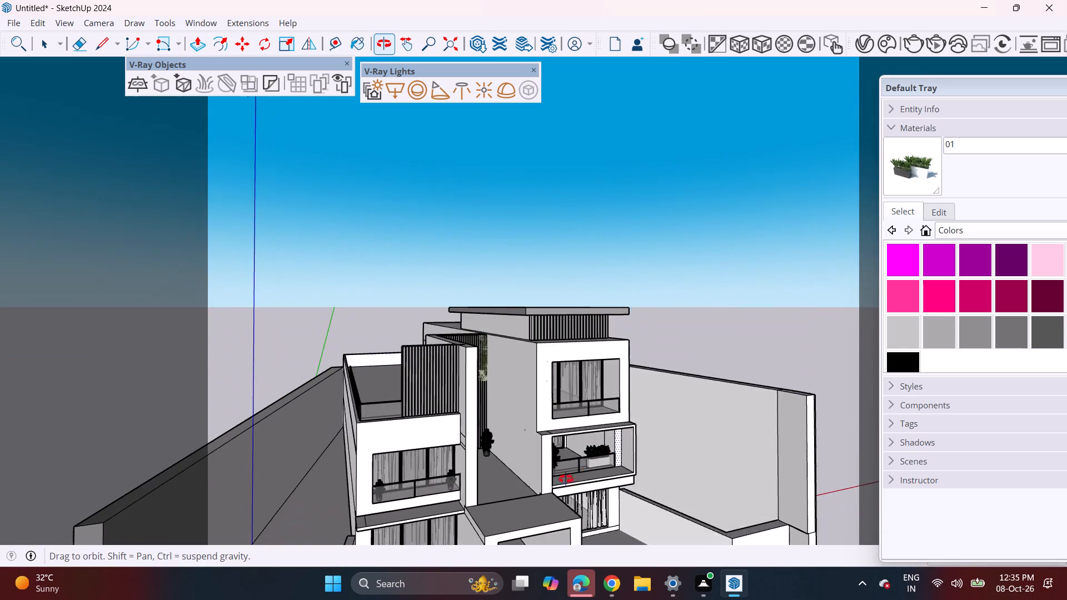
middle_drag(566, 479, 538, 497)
Raise the top of the left side wall to match the right side wall's height.
click(325, 381)
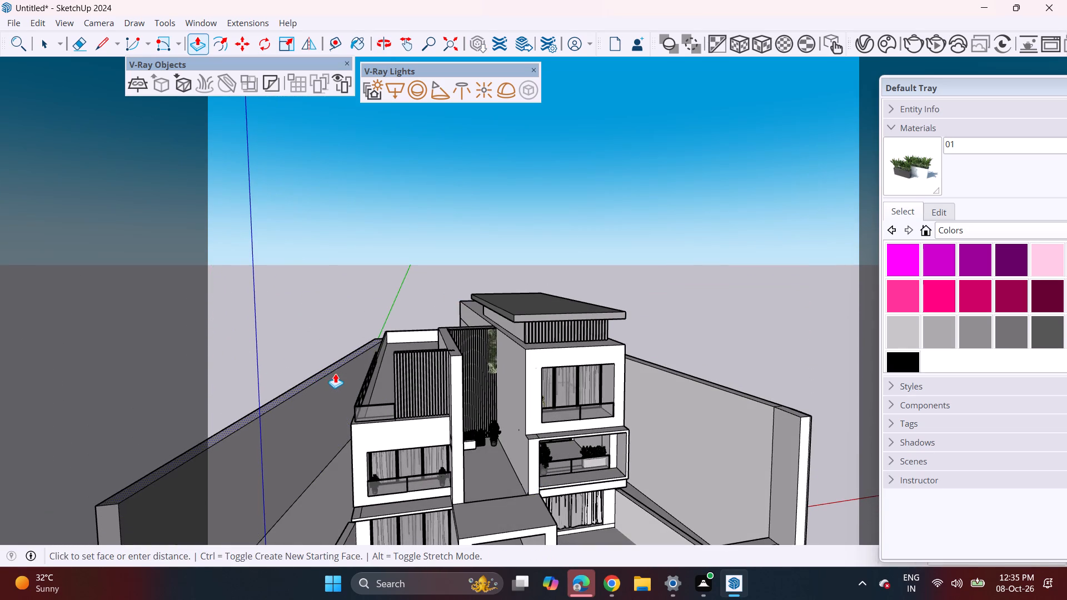
click(682, 374)
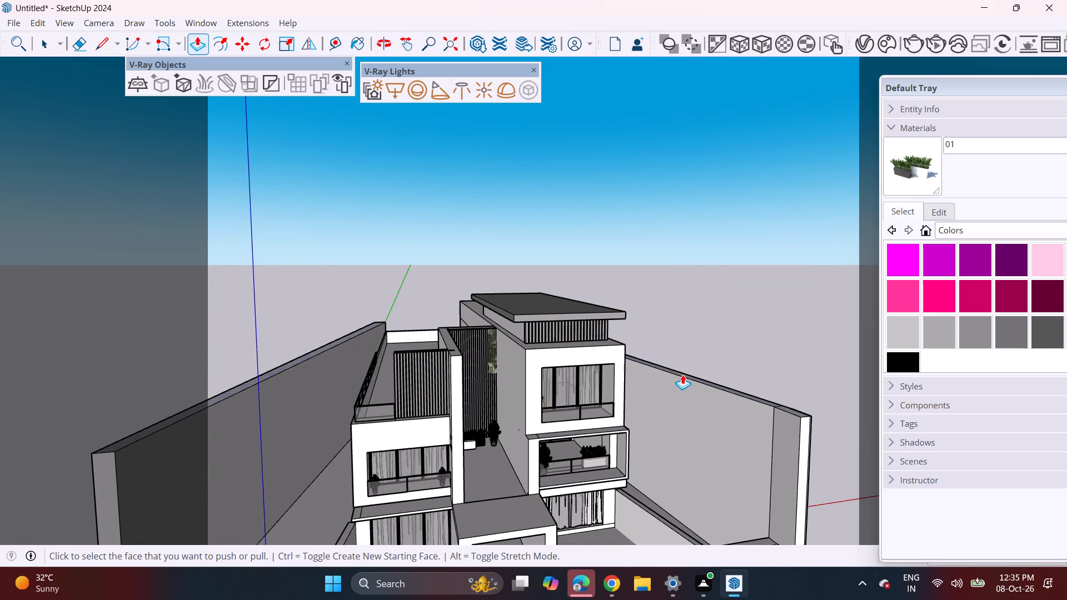
middle_drag(548, 462, 487, 399)
scroll(487, 399, down, 2)
shift+middle_drag(451, 486, 528, 472)
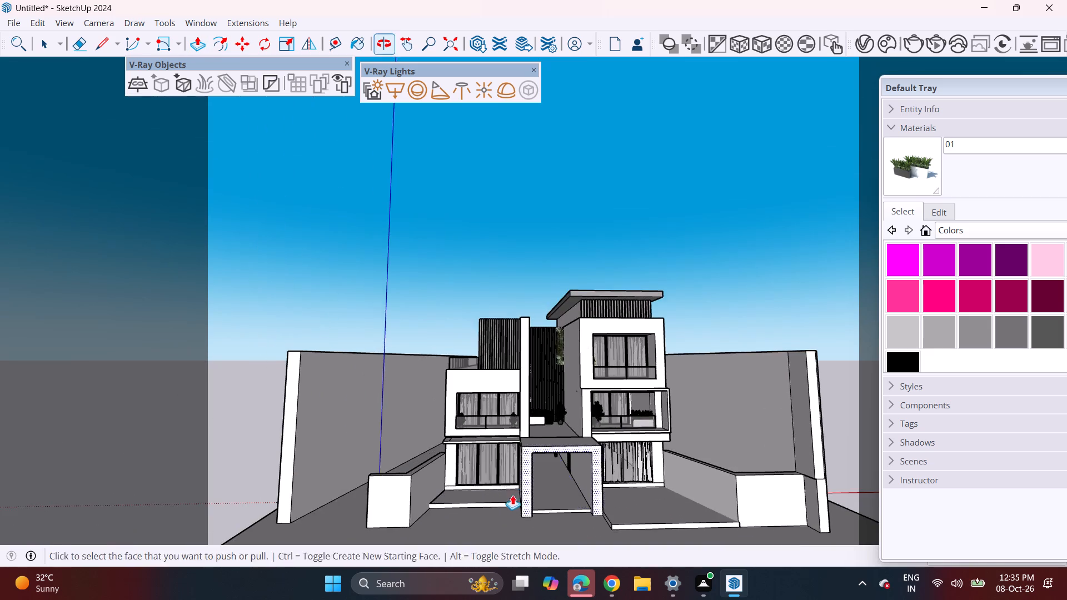
Extend the outer end of the left low front wall outward past the front of the tall left side wall.
middle_drag(507, 492, 495, 472)
scroll(555, 469, up, 2)
shift+middle_drag(547, 459, 519, 446)
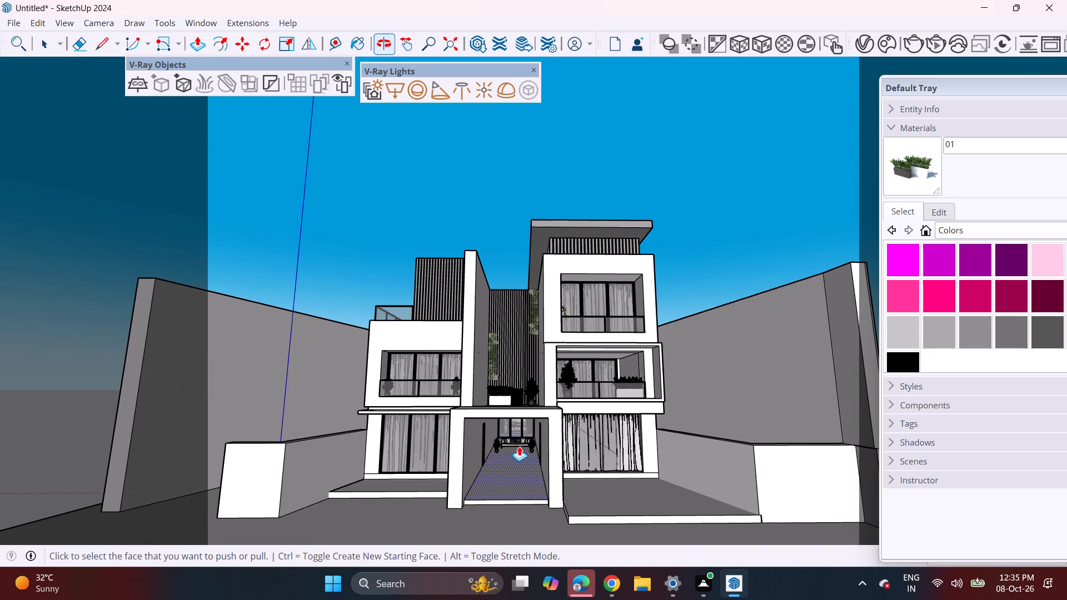
middle_drag(276, 451, 555, 431)
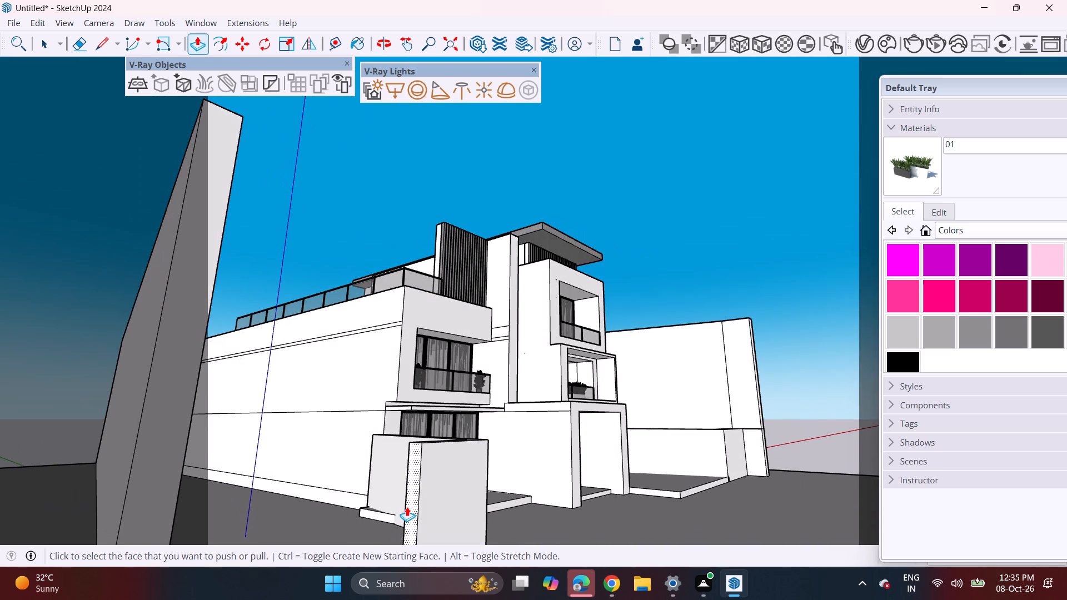
click(407, 507)
click(157, 529)
Examine the front of the house and its walls from several low frontal angles within the render frame.
middle_drag(513, 439, 200, 502)
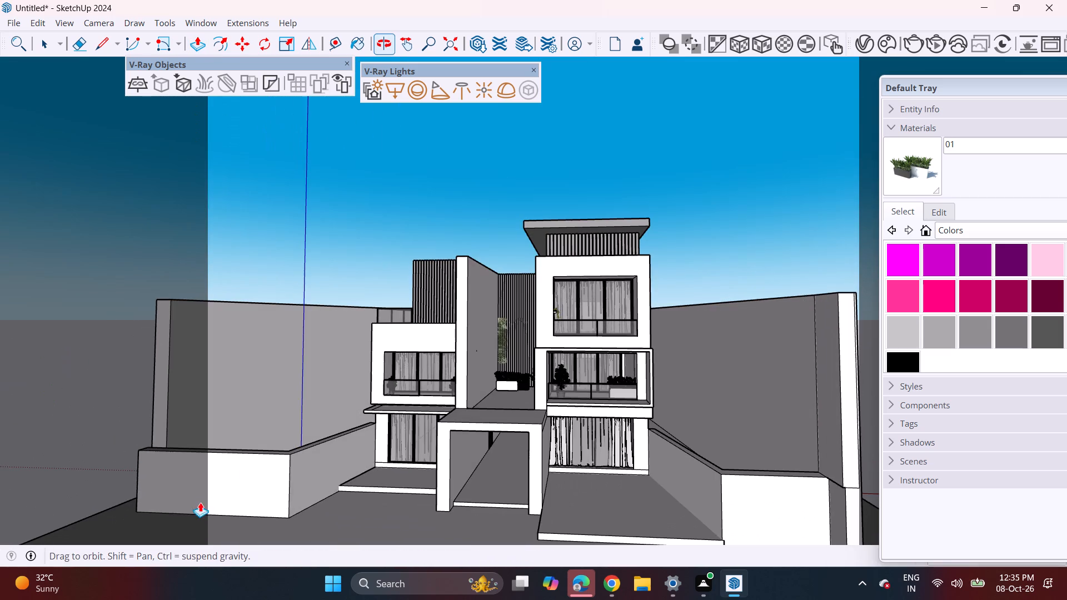
middle_drag(411, 457, 471, 430)
middle_drag(556, 459, 519, 434)
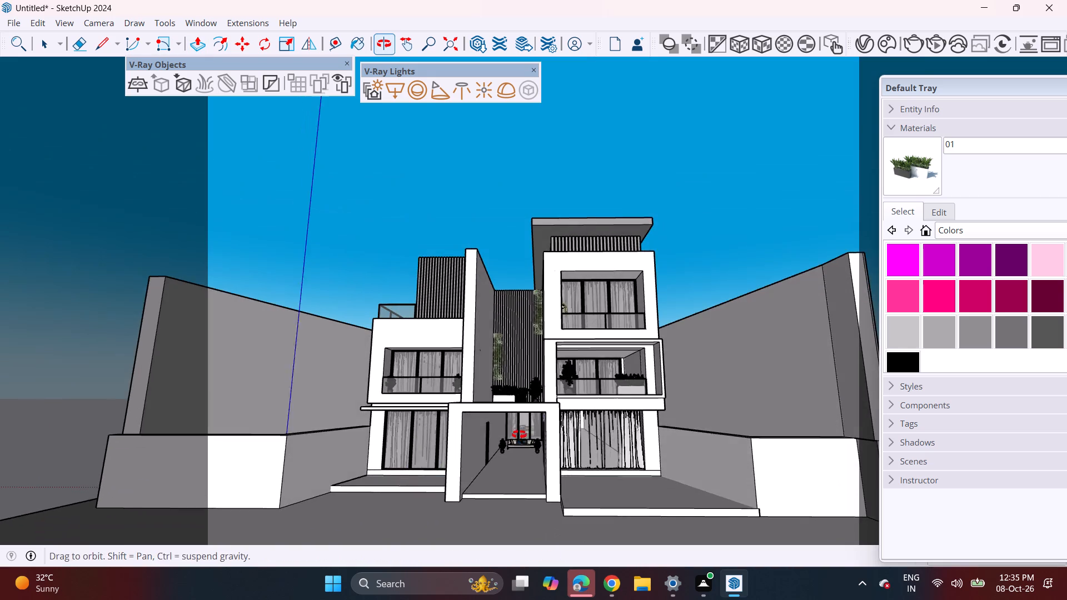
middle_drag(519, 434, 517, 434)
middle_drag(528, 433, 482, 462)
middle_drag(482, 462, 506, 439)
shift+middle_drag(482, 449, 529, 408)
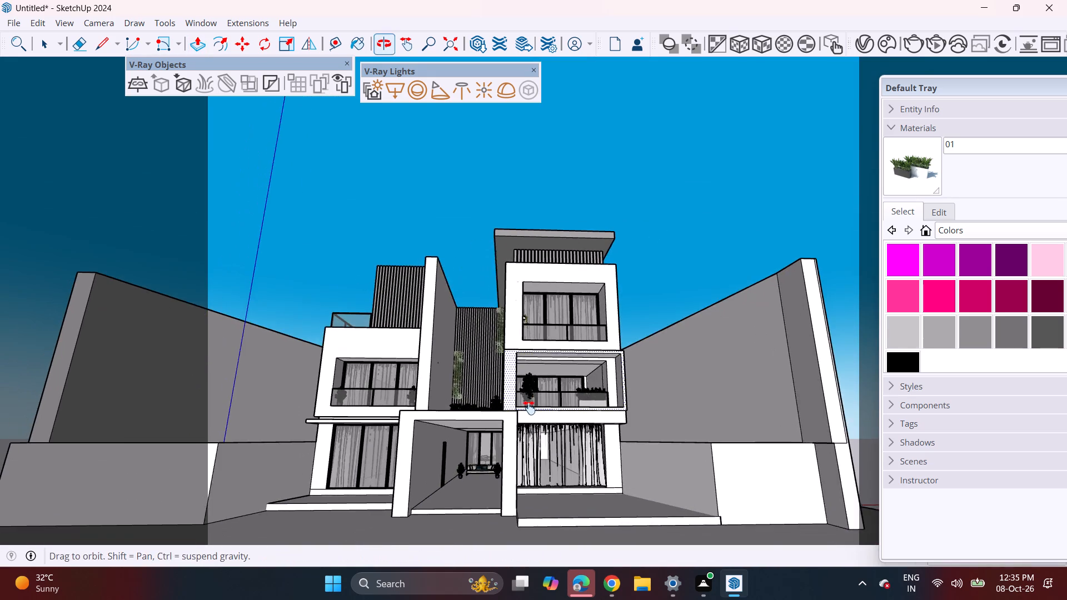
shift+middle_drag(529, 408, 537, 407)
shift+middle_drag(554, 412, 571, 412)
shift+middle_drag(581, 412, 589, 419)
shift+middle_click(597, 422)
middle_drag(594, 412, 591, 389)
middle_drag(583, 397, 575, 438)
shift+middle_drag(571, 456, 573, 417)
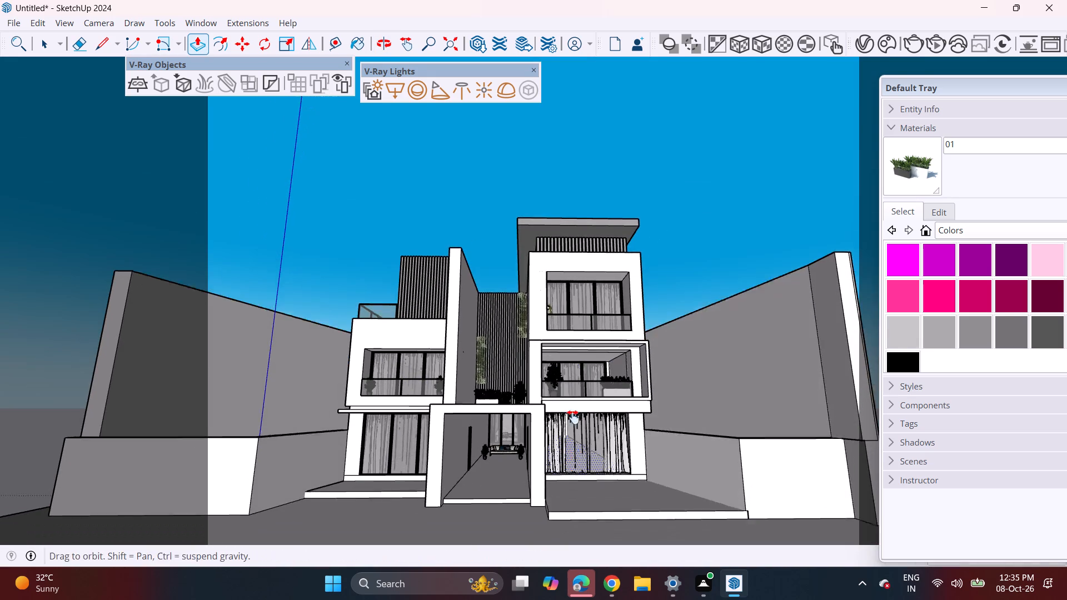
shift+middle_drag(573, 417, 574, 413)
middle_drag(562, 427, 570, 452)
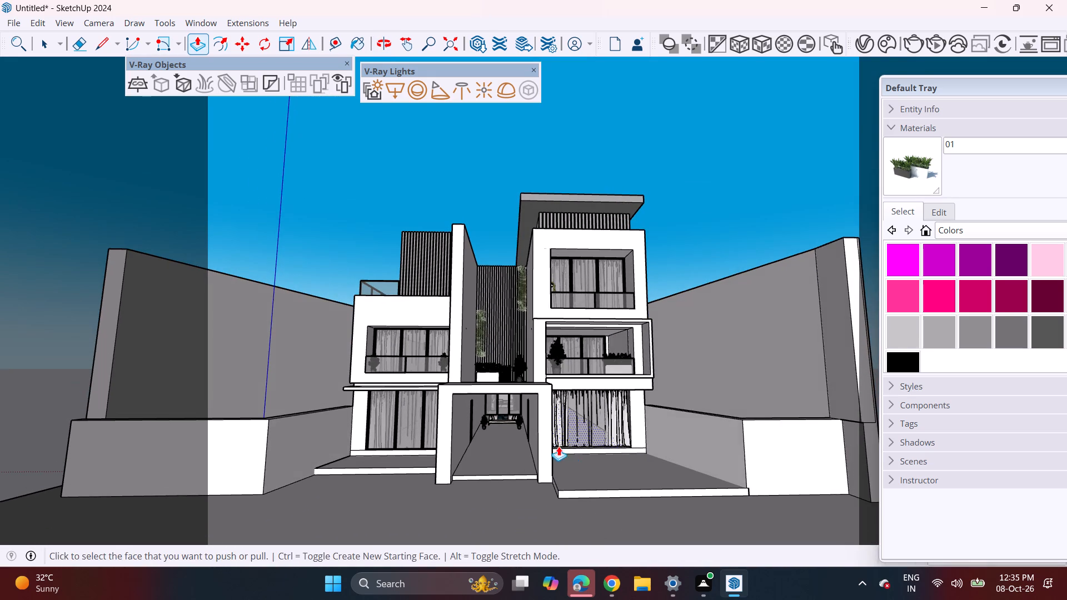
middle_drag(514, 442, 522, 460)
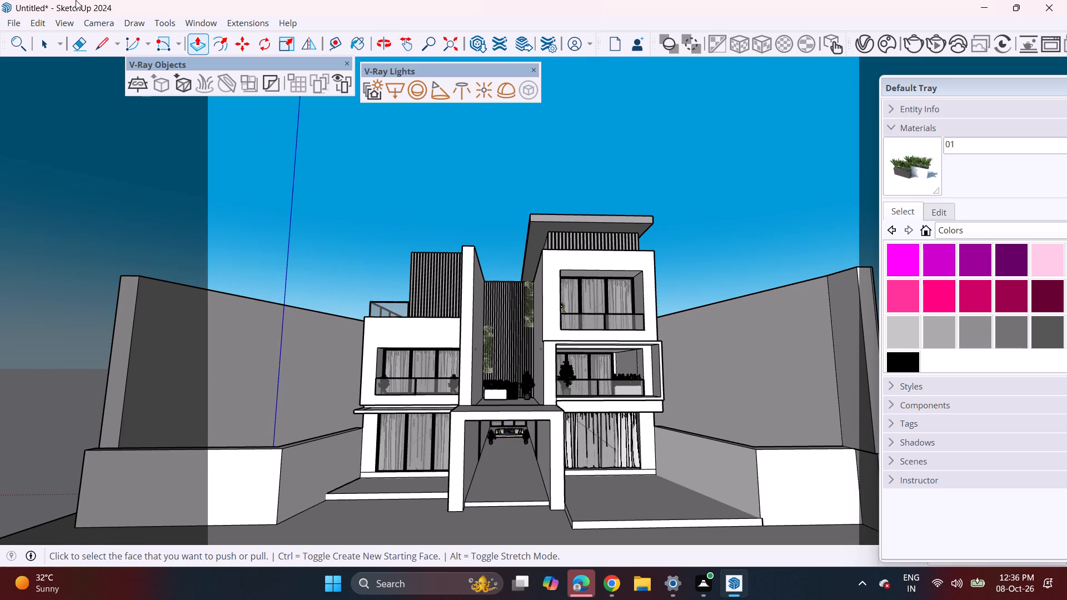
Import the ARBRE tree model from Downloads and place it on the ground before the left low front wall.
click(7, 23)
click(45, 211)
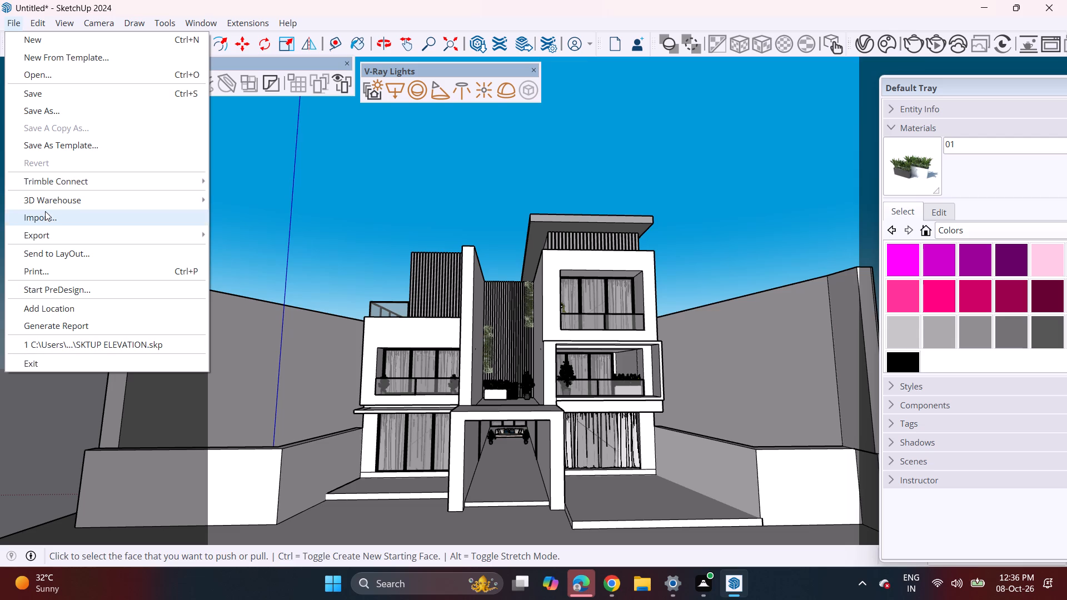
scroll(273, 174, down, 2)
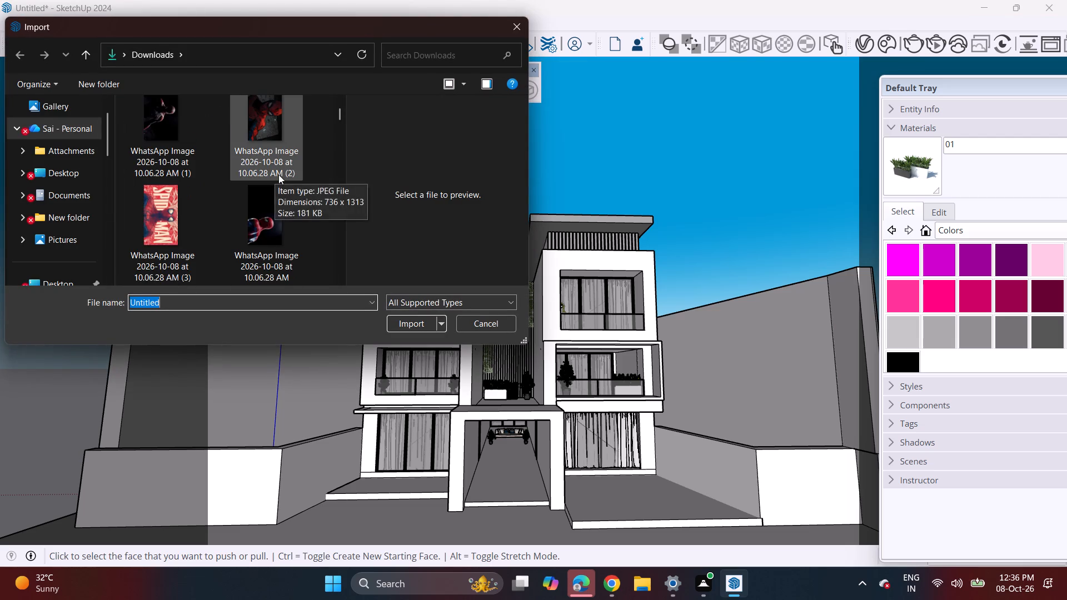
scroll(278, 174, down, 4)
scroll(276, 169, up, 9)
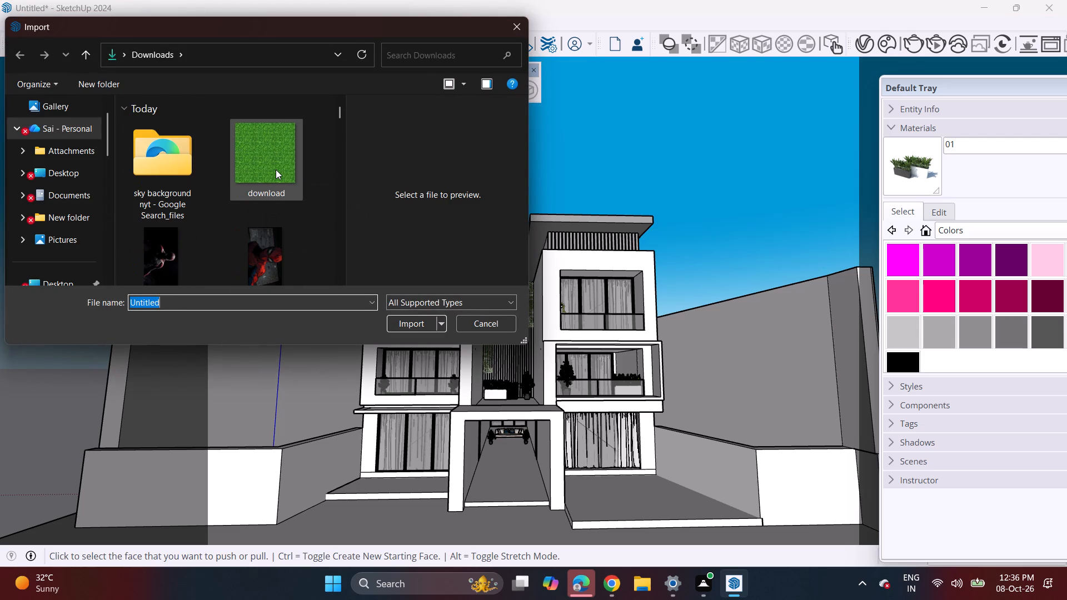
scroll(276, 169, up, 4)
scroll(276, 169, down, 5)
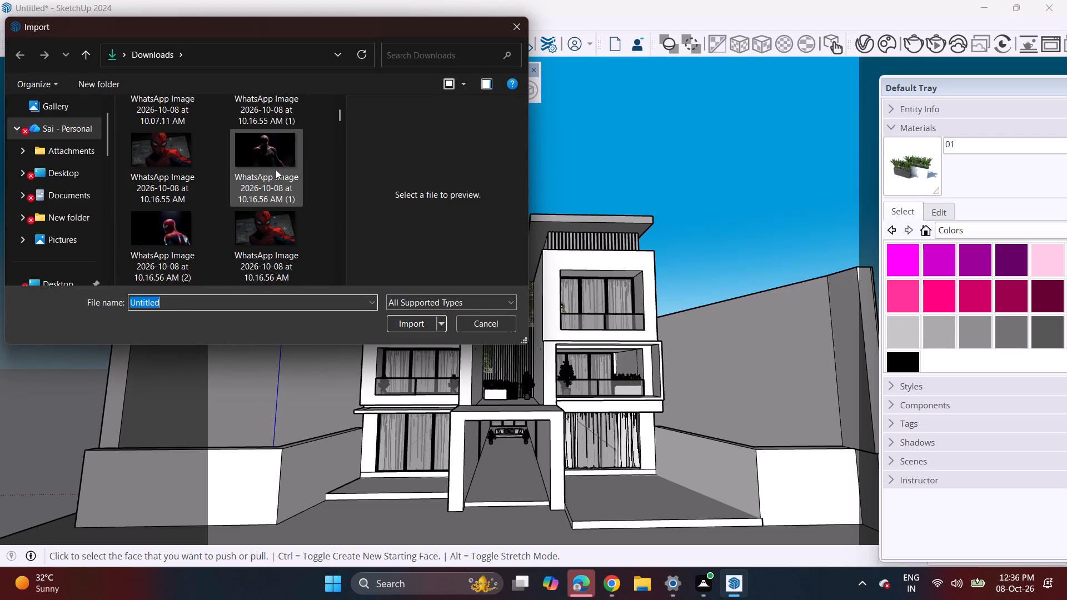
scroll(276, 169, down, 3)
click(245, 169)
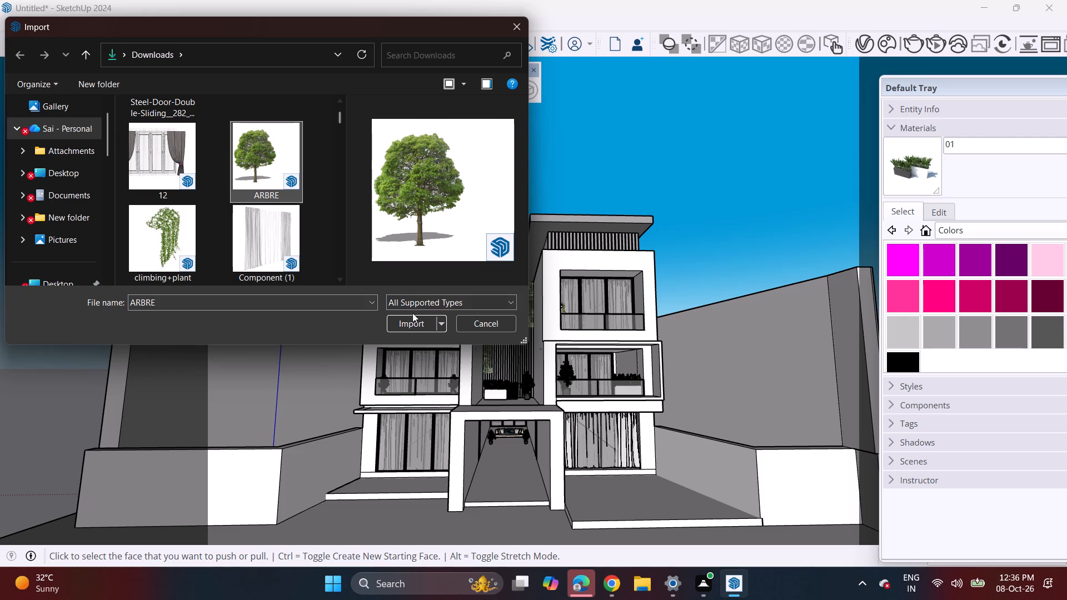
click(415, 321)
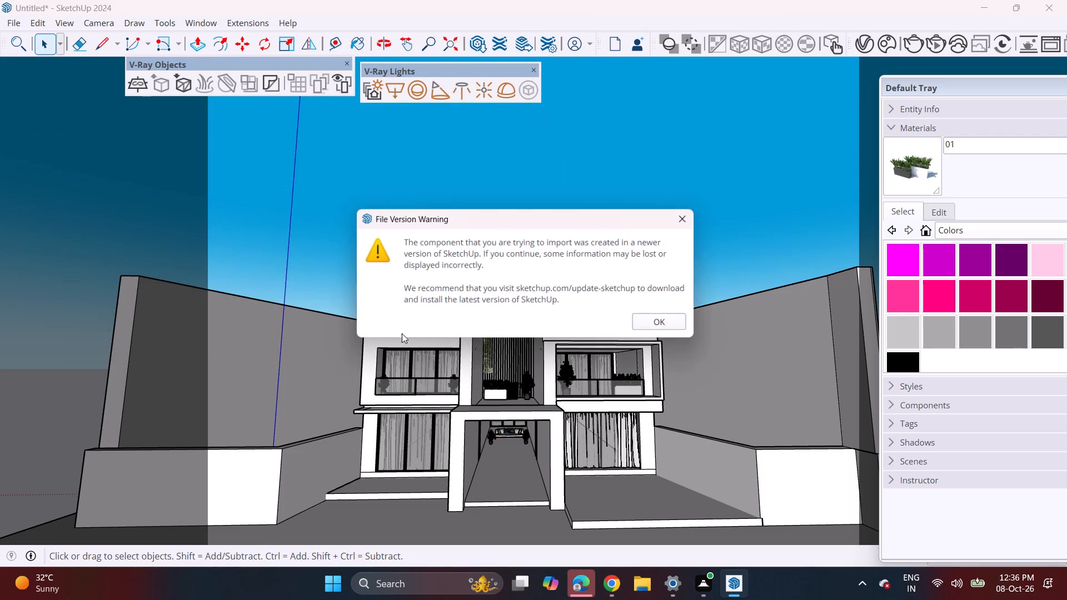
click(672, 320)
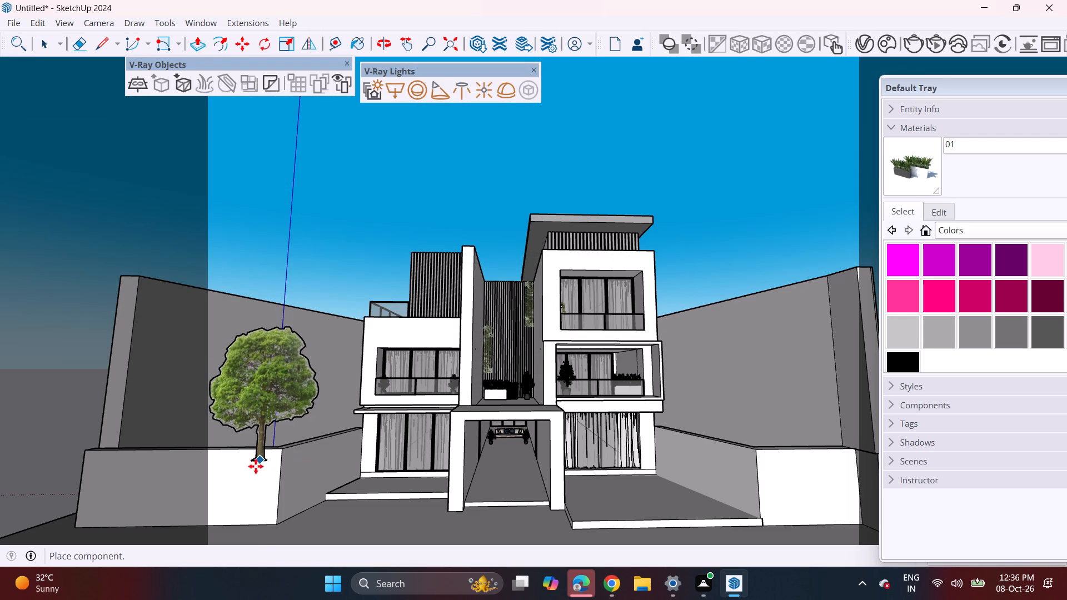
click(190, 532)
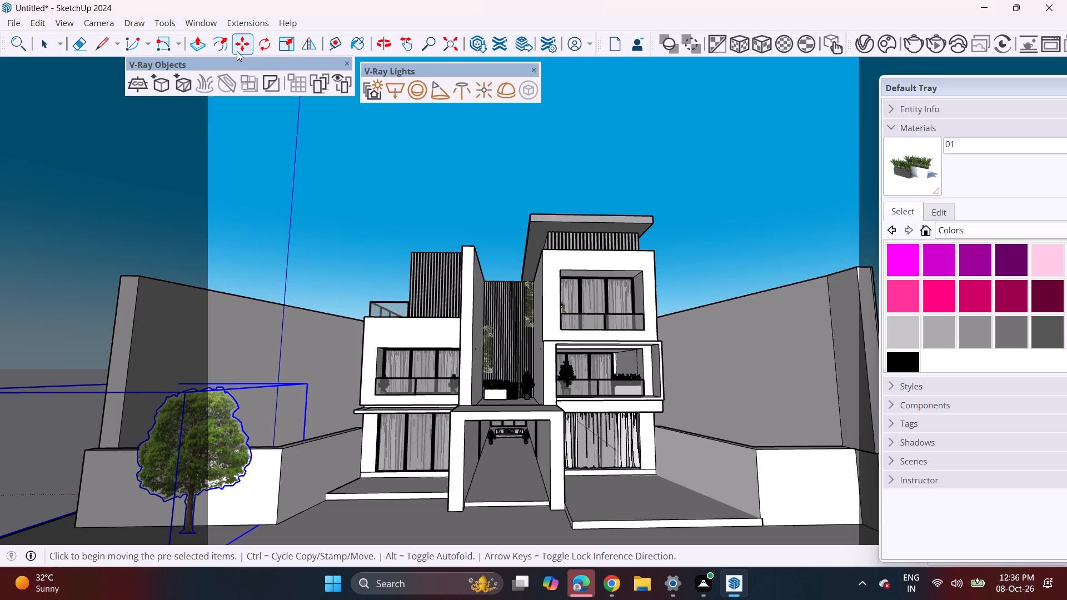
Scale the ARBRE tree taller, to about the top of the left side wall, and wider toward the house.
click(285, 49)
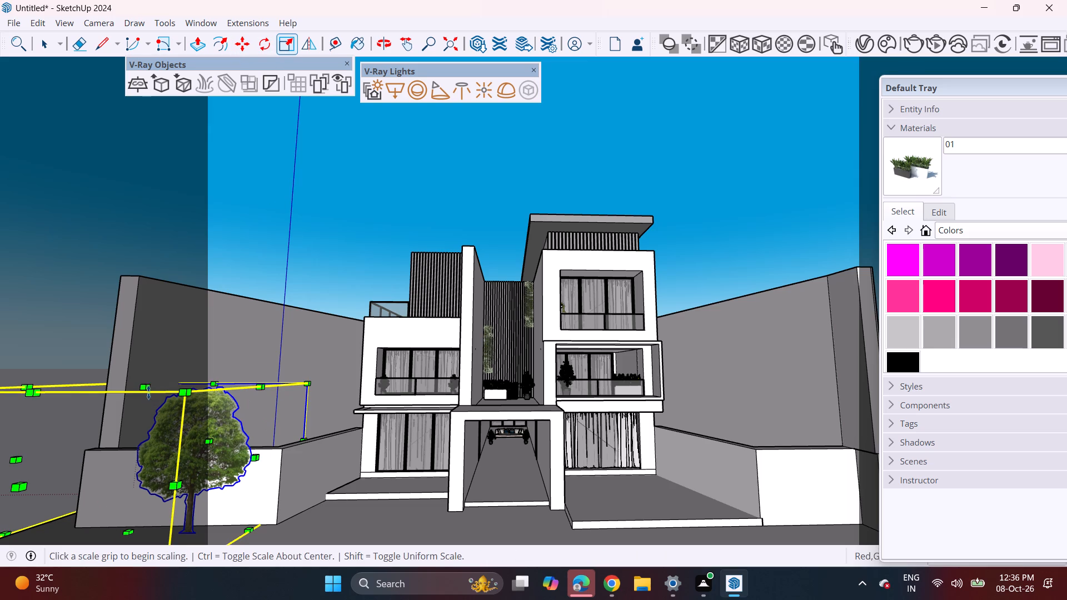
click(150, 387)
click(181, 307)
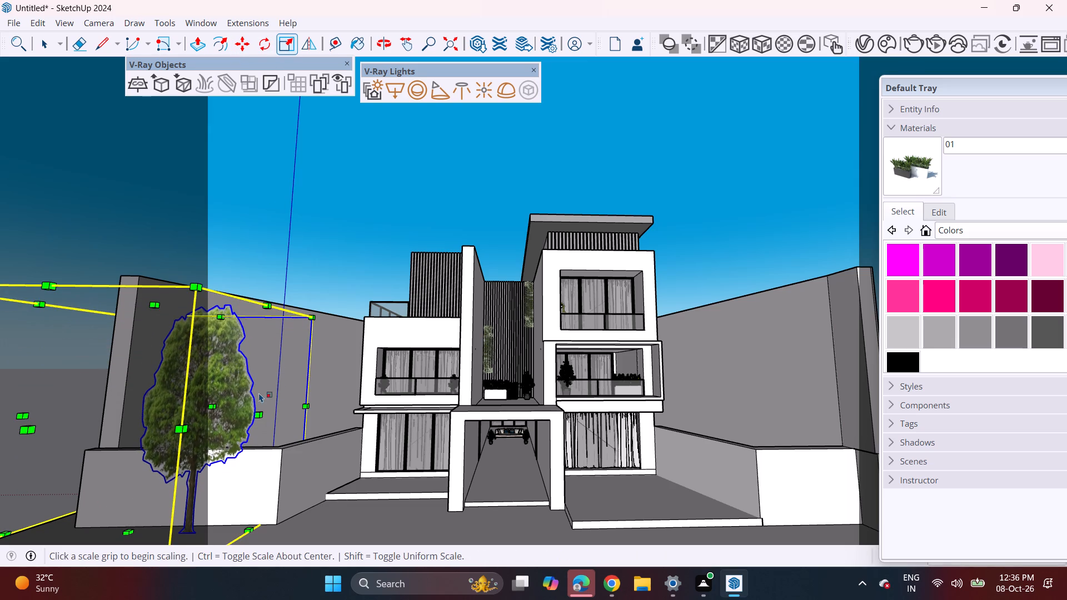
click(258, 413)
click(290, 415)
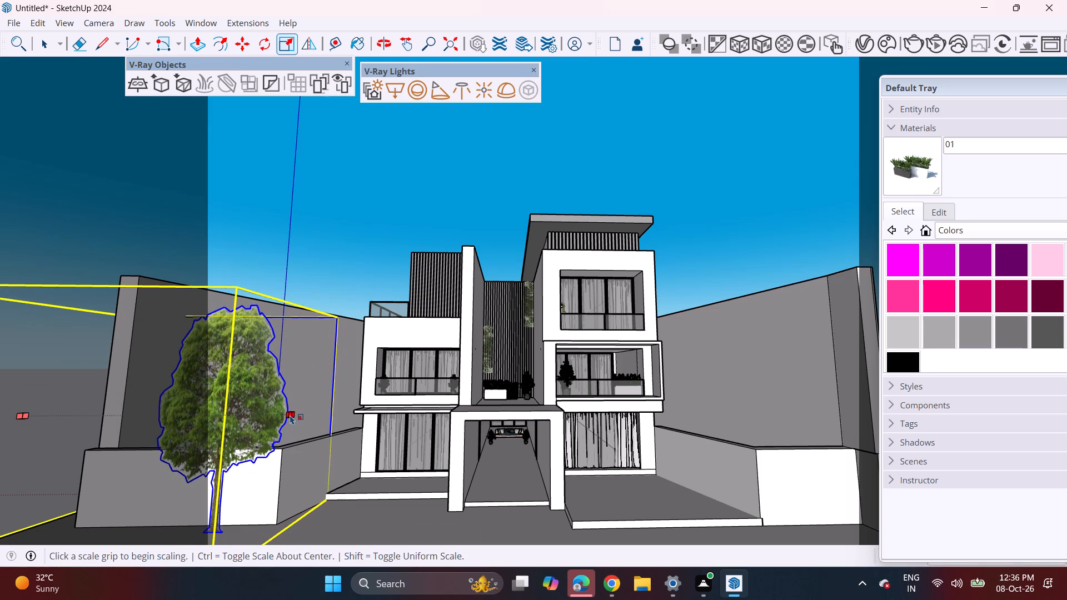
Import the Pine+Tree_26011 model from Downloads and place it on the ground in front of the left porch.
click(8, 18)
click(61, 213)
scroll(208, 224, down, 3)
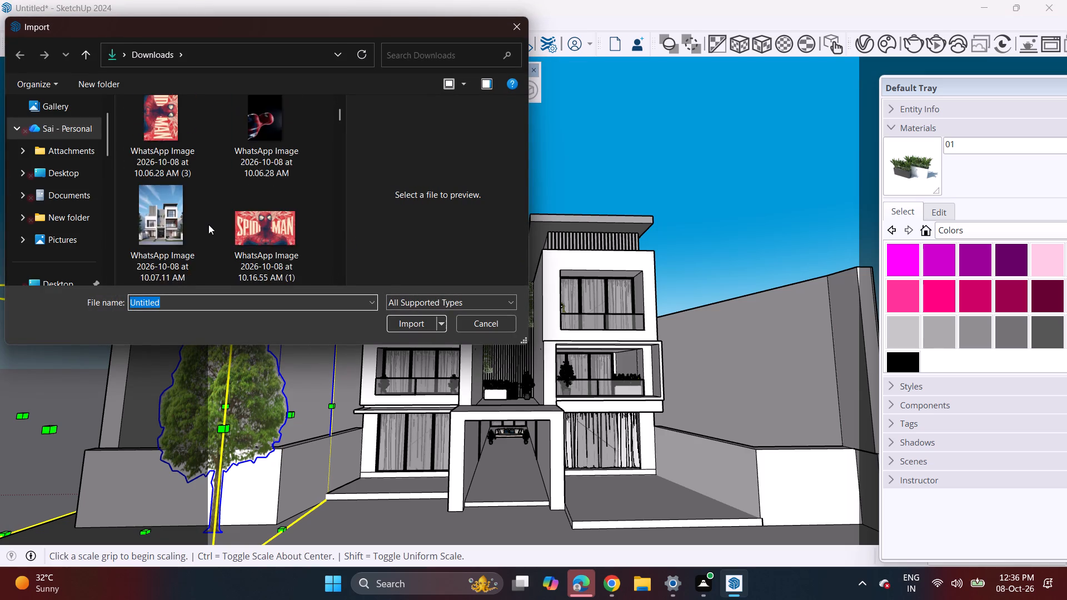
scroll(208, 224, down, 6)
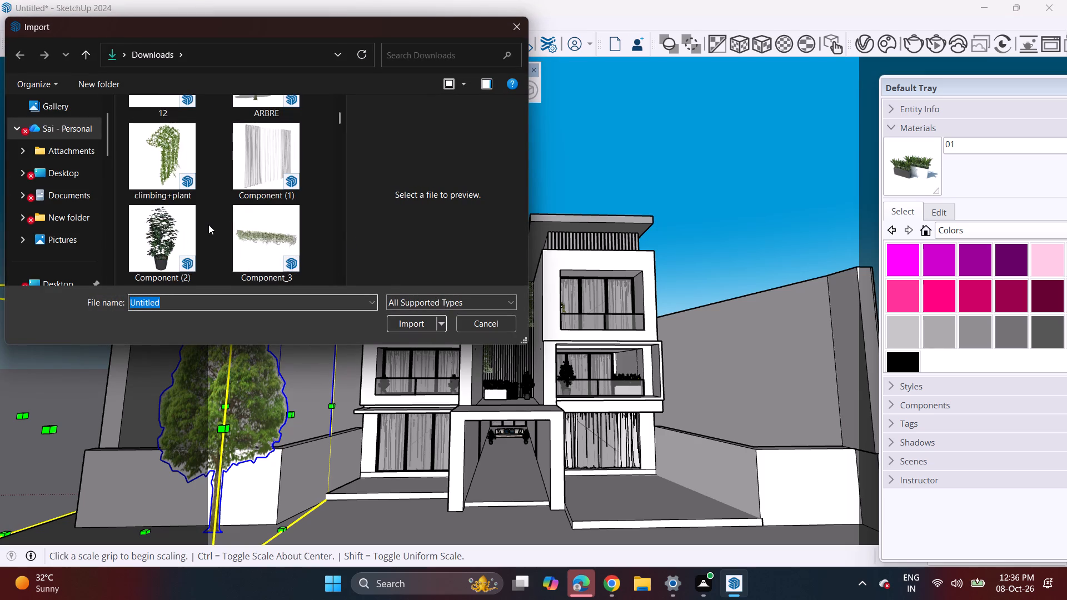
scroll(208, 224, down, 6)
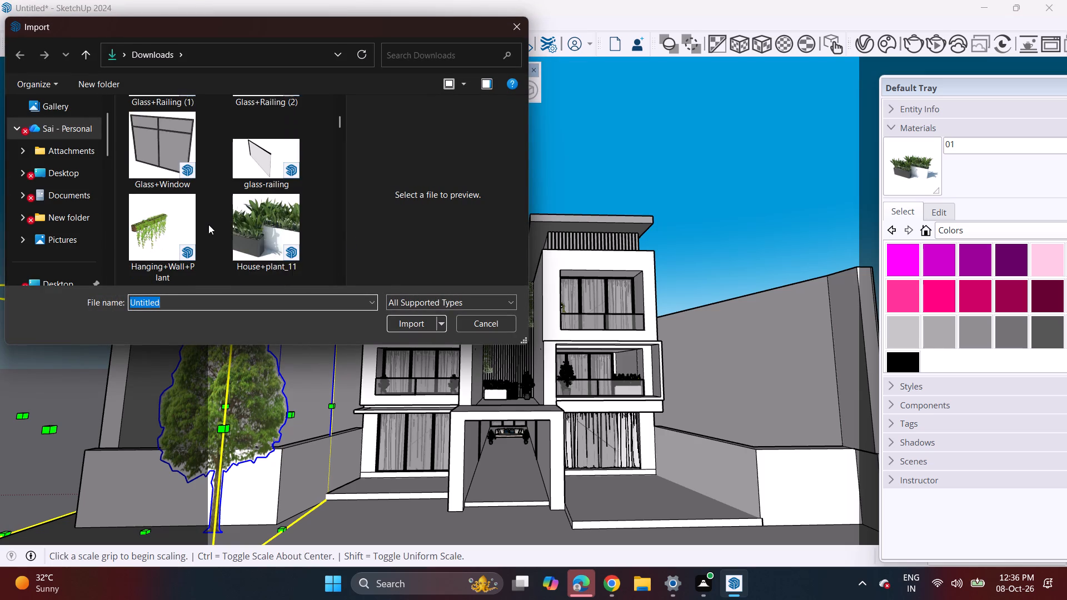
scroll(208, 224, down, 2)
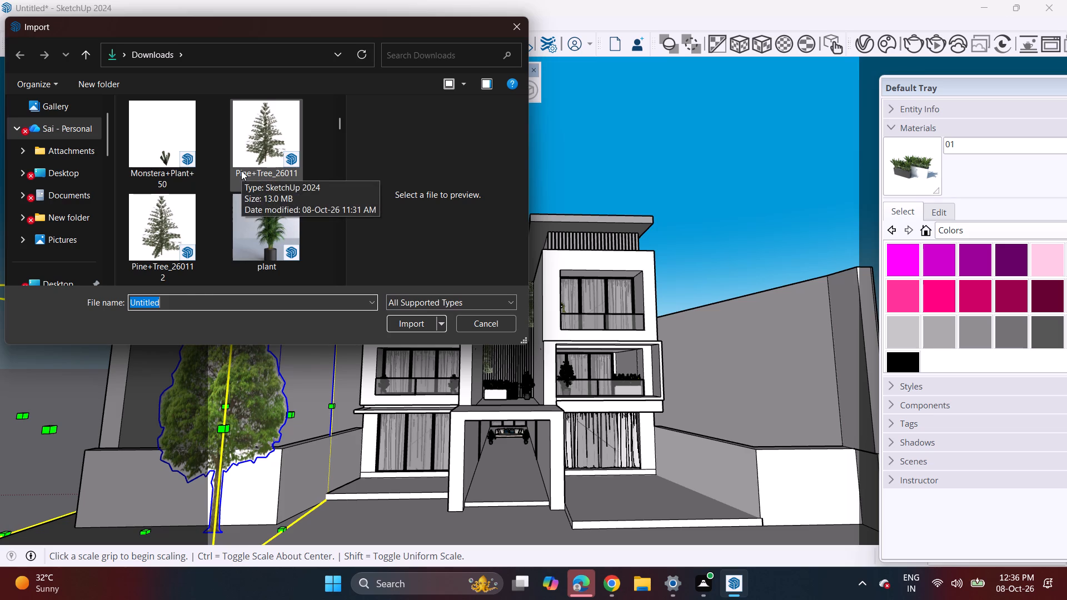
click(250, 154)
double_click(408, 327)
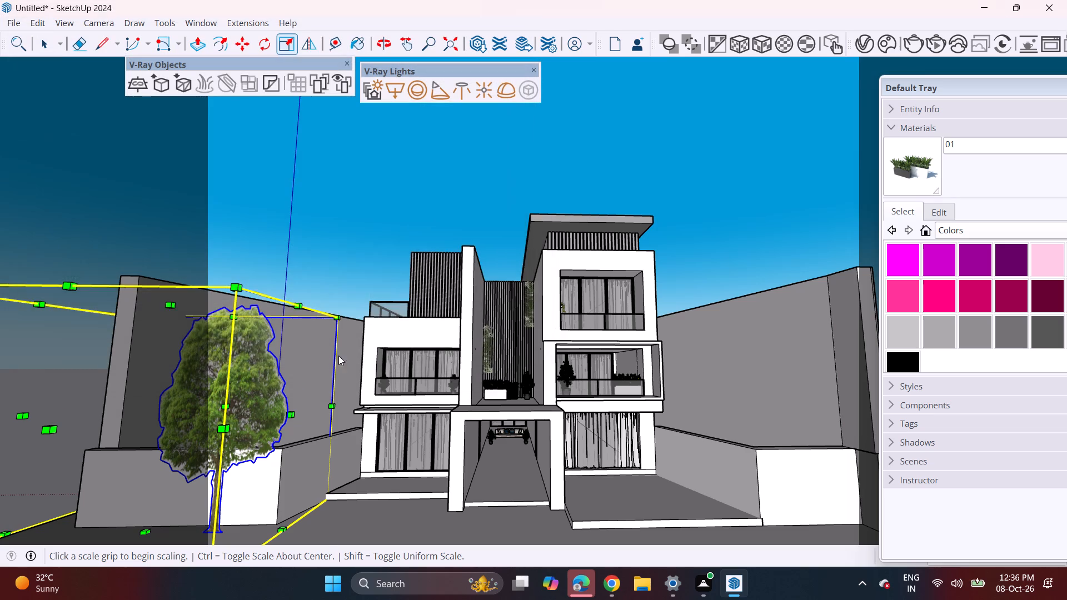
click(662, 326)
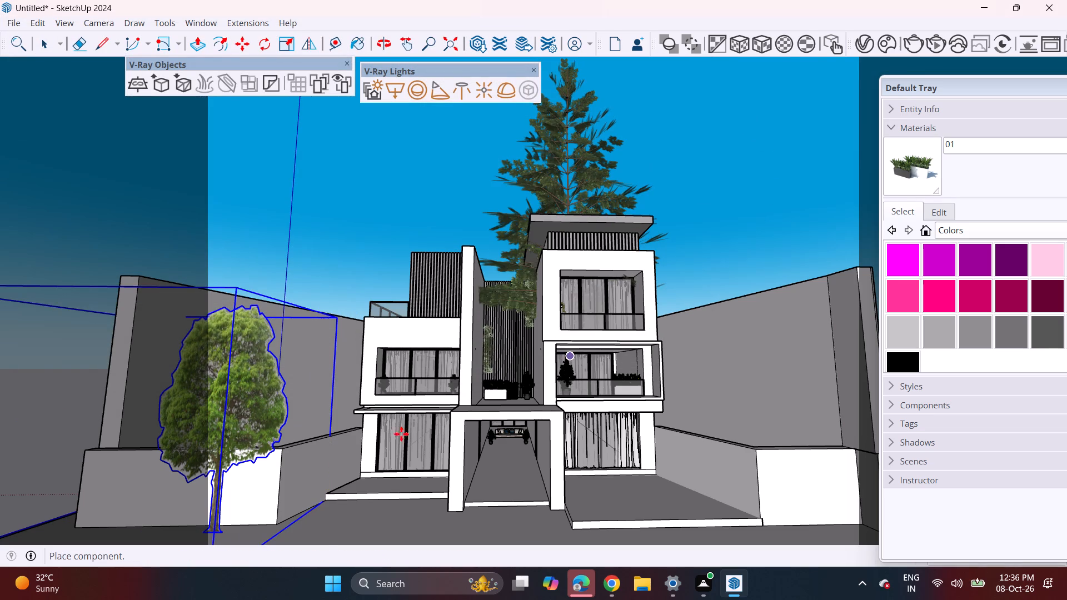
click(354, 517)
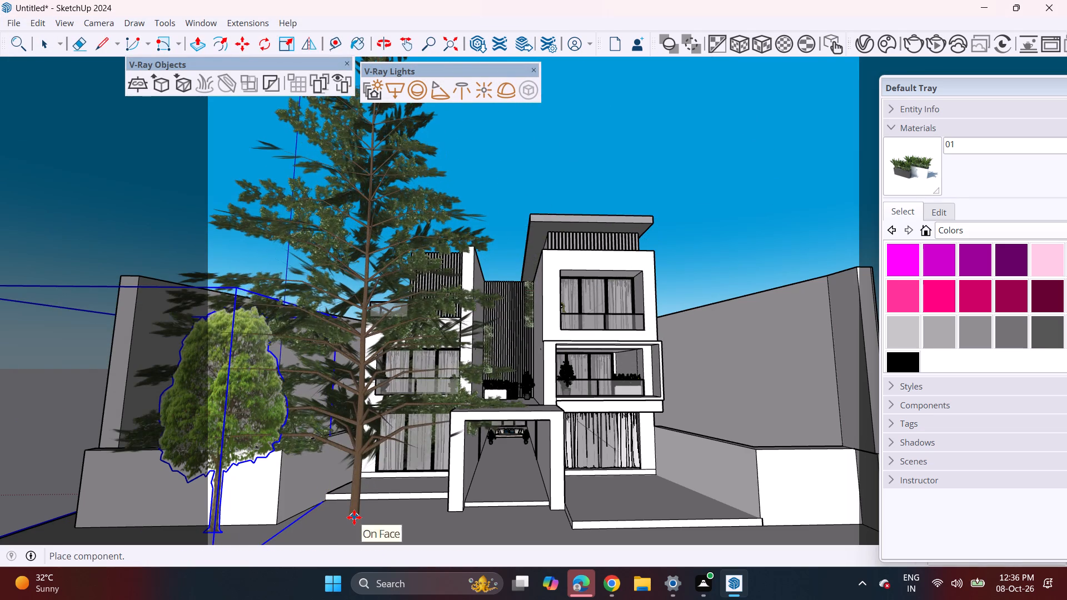
Move the ARBRE tree back into the yard behind the left low front wall, near the tall left side wall.
key(space)
click(246, 417)
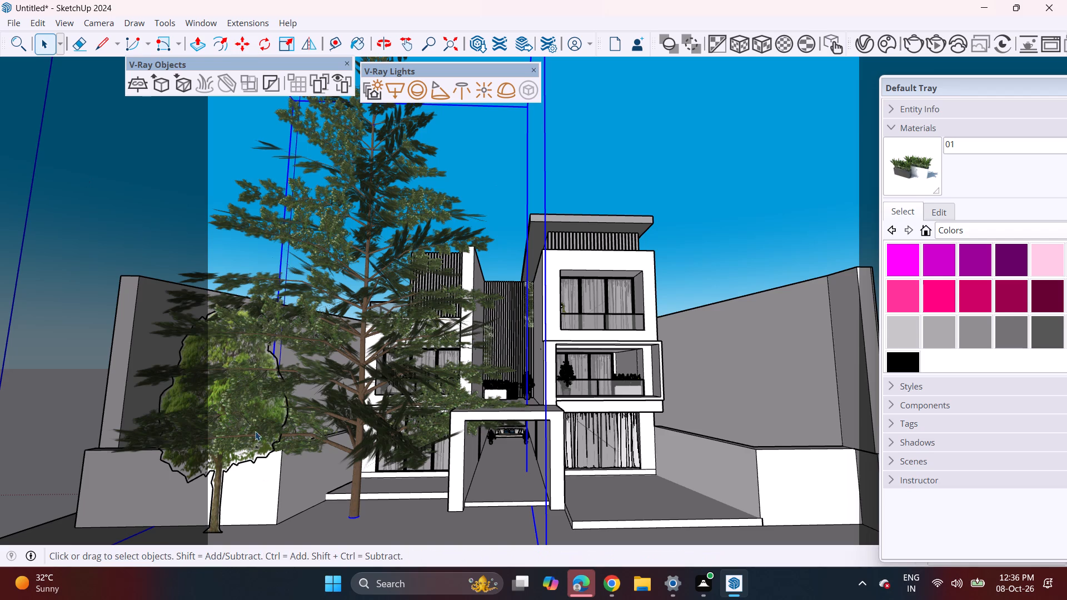
click(220, 469)
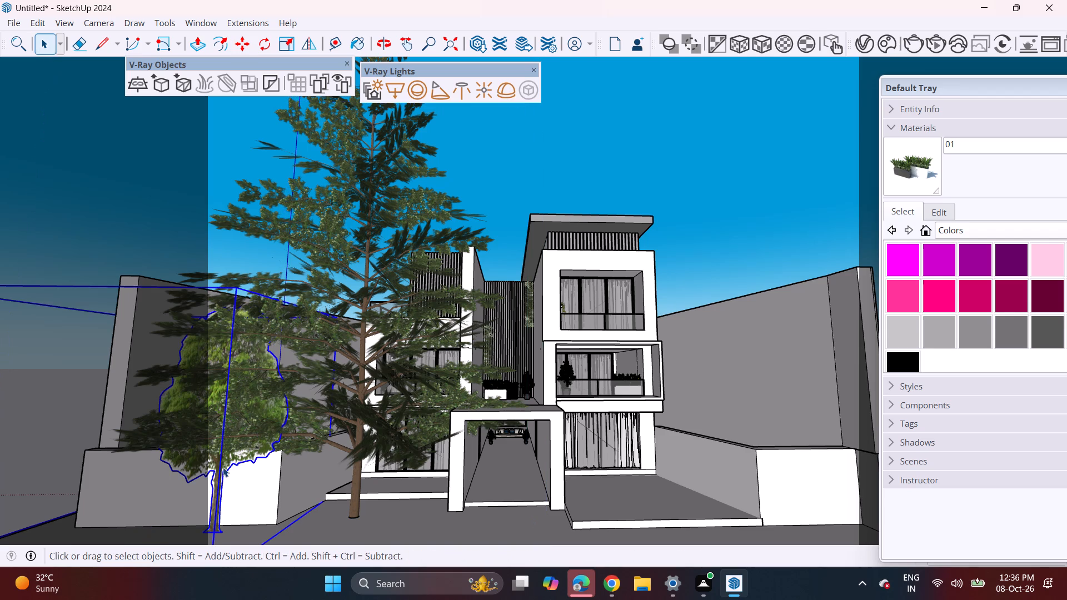
middle_drag(217, 463, 277, 509)
middle_drag(249, 448, 430, 385)
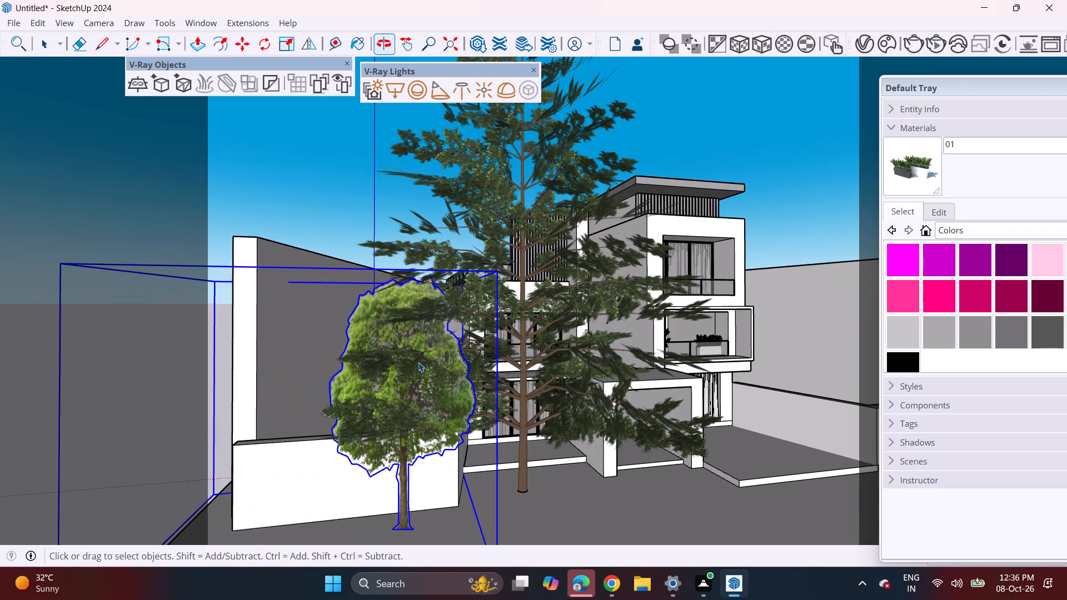
middle_drag(418, 362, 428, 420)
key(m)
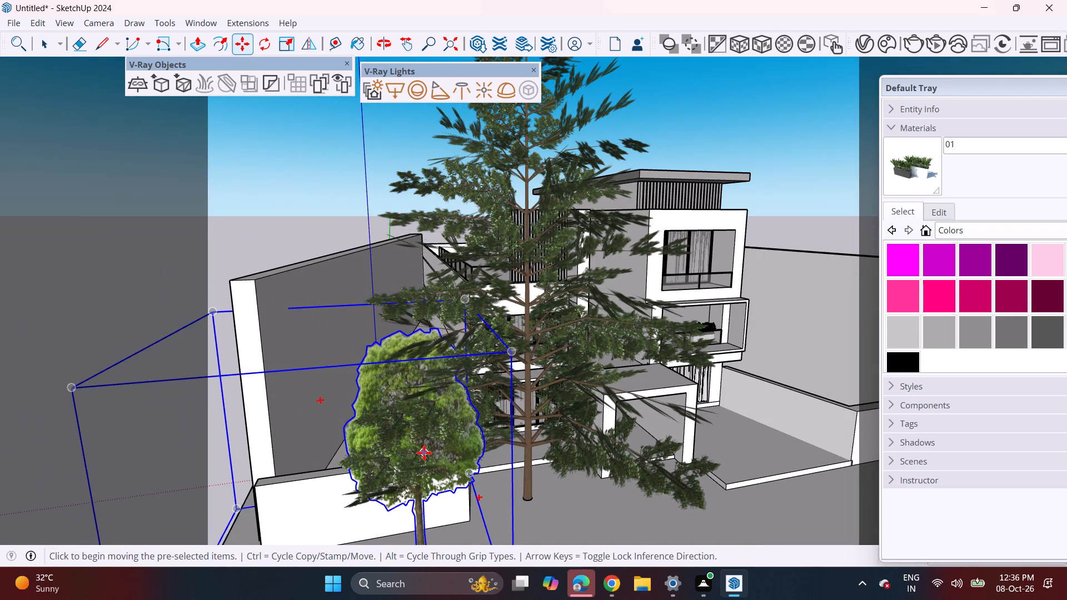
click(424, 453)
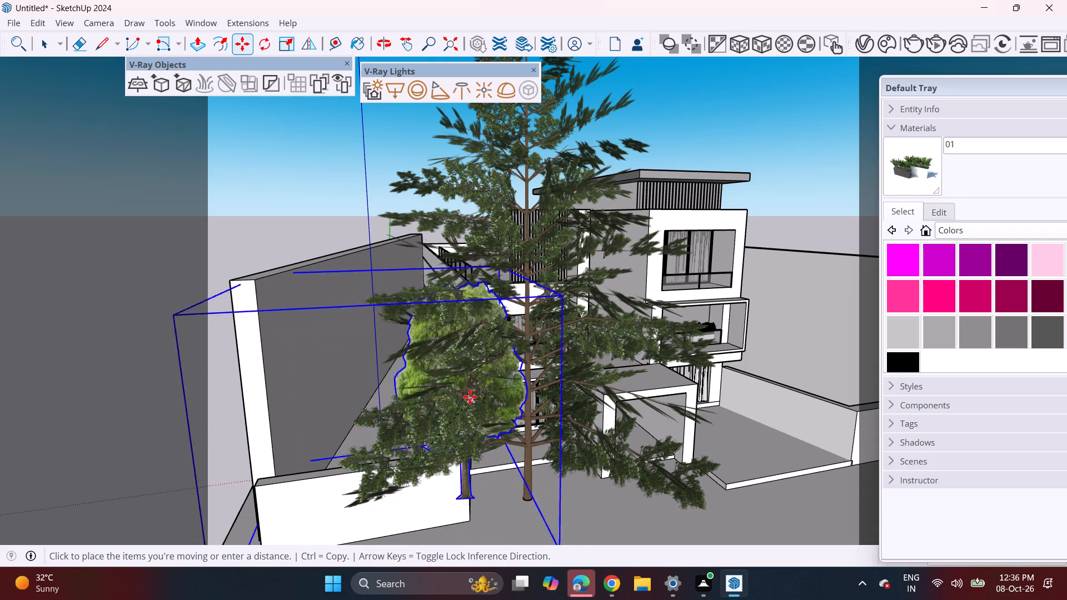
click(409, 369)
middle_drag(468, 388, 412, 367)
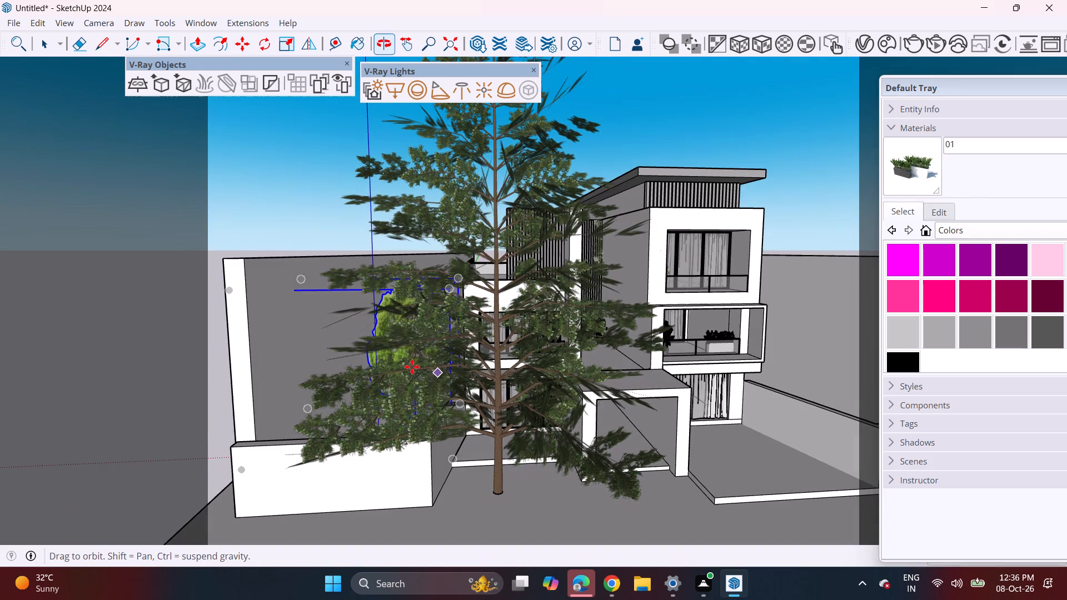
Move the pine tree away from the left porch to stand on the ground before the left low front wall.
key(space)
click(461, 403)
scroll(491, 403, down, 1)
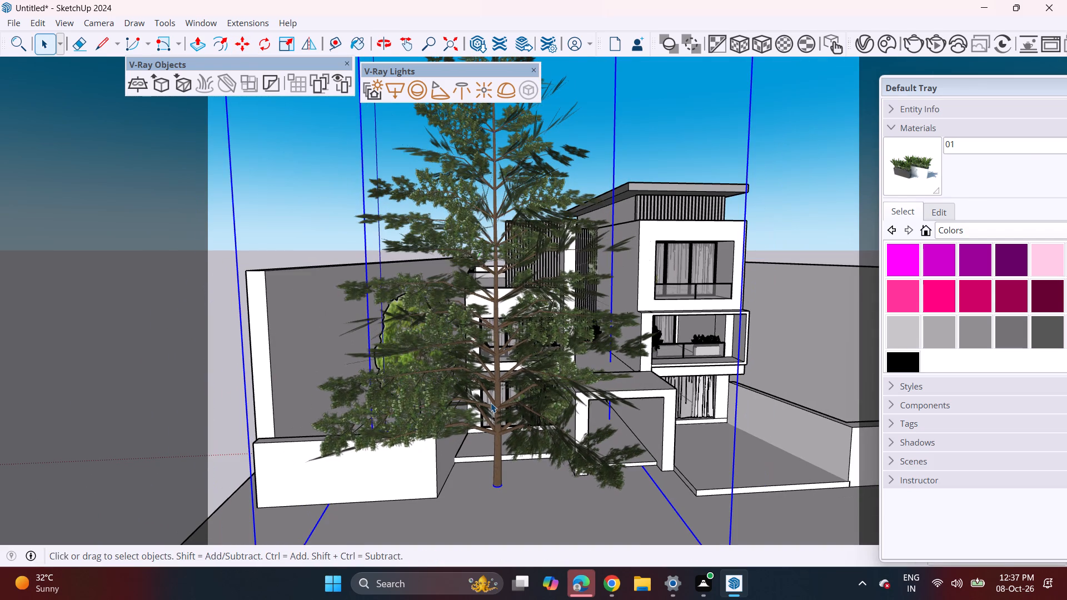
shift+middle_drag(454, 379, 416, 311)
shift+middle_drag(491, 348, 462, 339)
key(m)
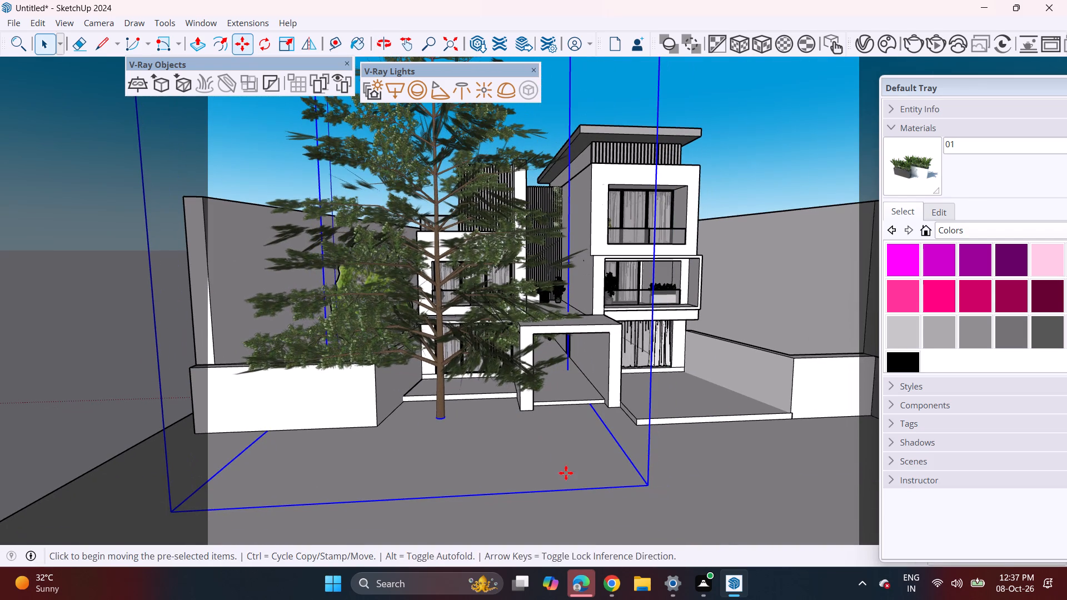
click(652, 489)
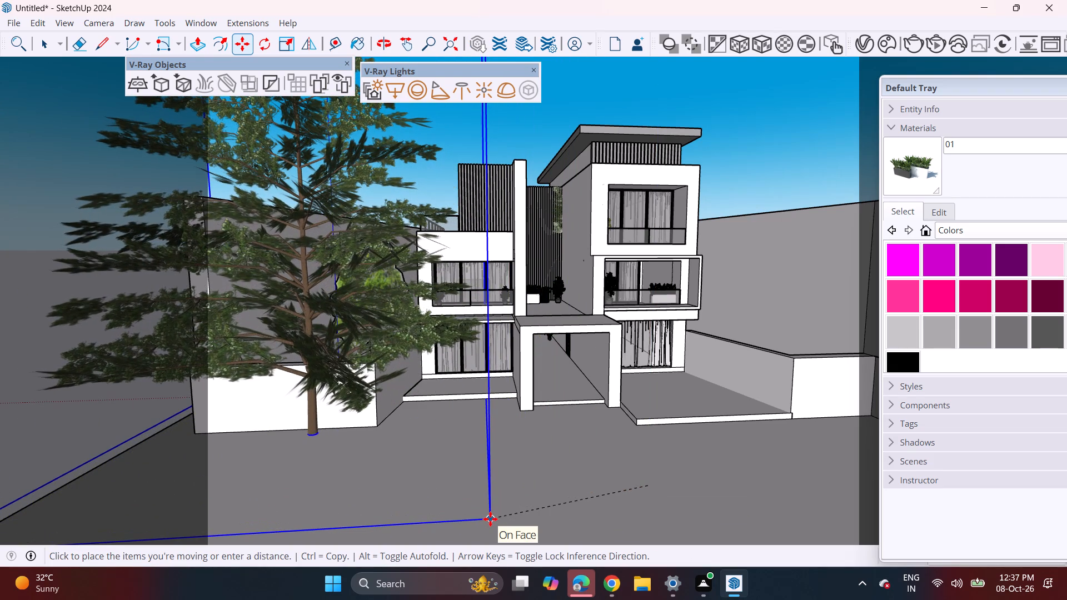
click(490, 519)
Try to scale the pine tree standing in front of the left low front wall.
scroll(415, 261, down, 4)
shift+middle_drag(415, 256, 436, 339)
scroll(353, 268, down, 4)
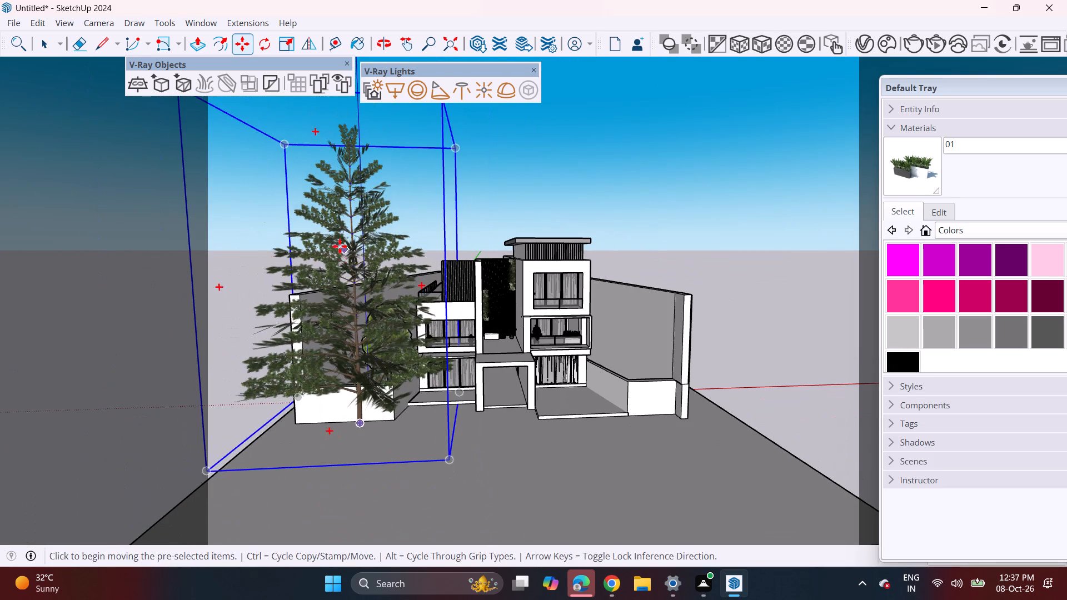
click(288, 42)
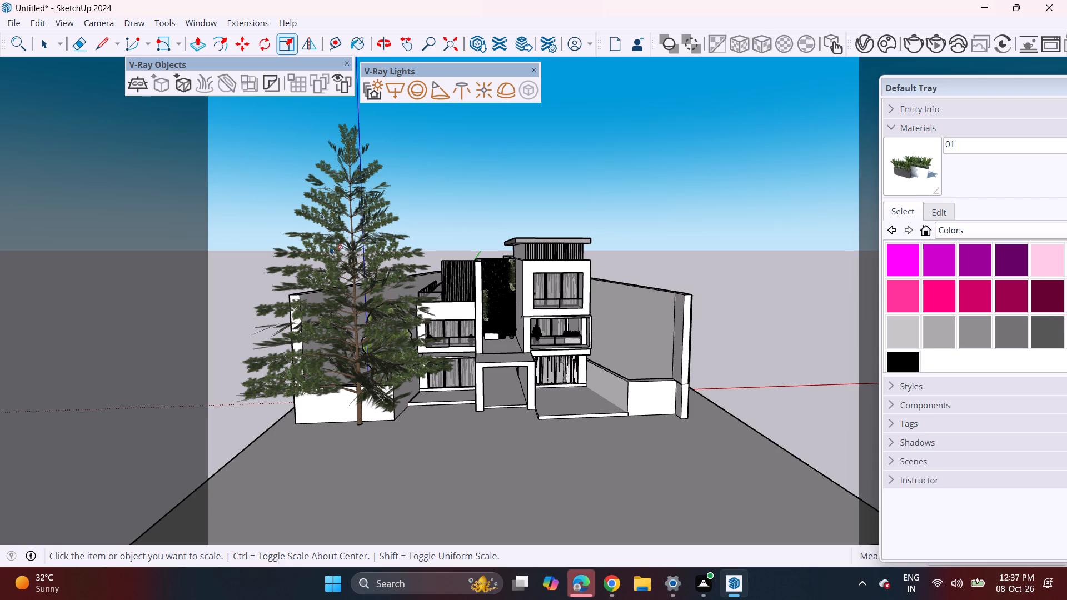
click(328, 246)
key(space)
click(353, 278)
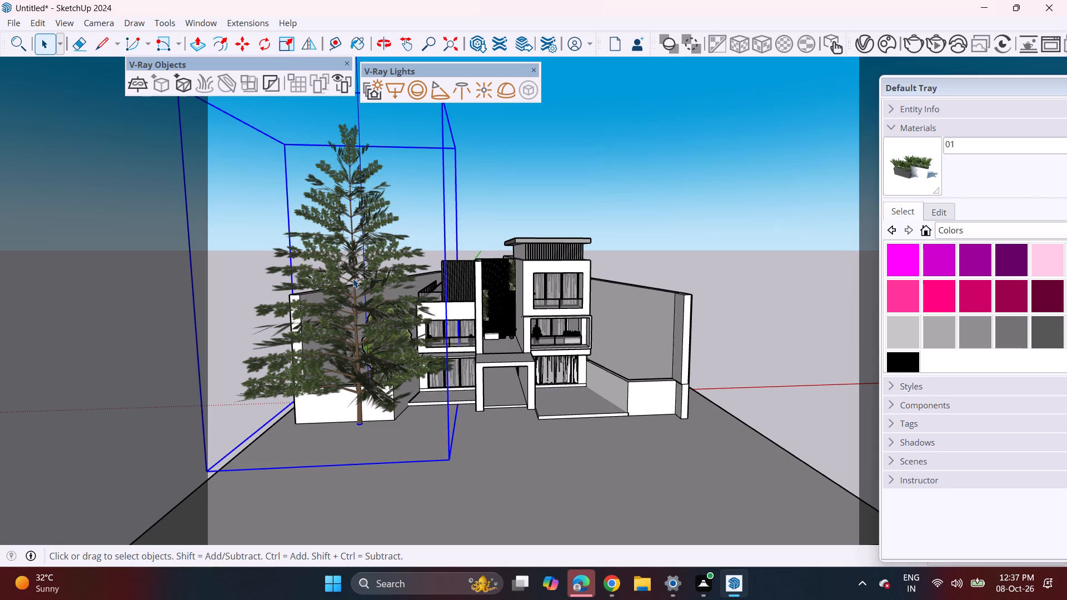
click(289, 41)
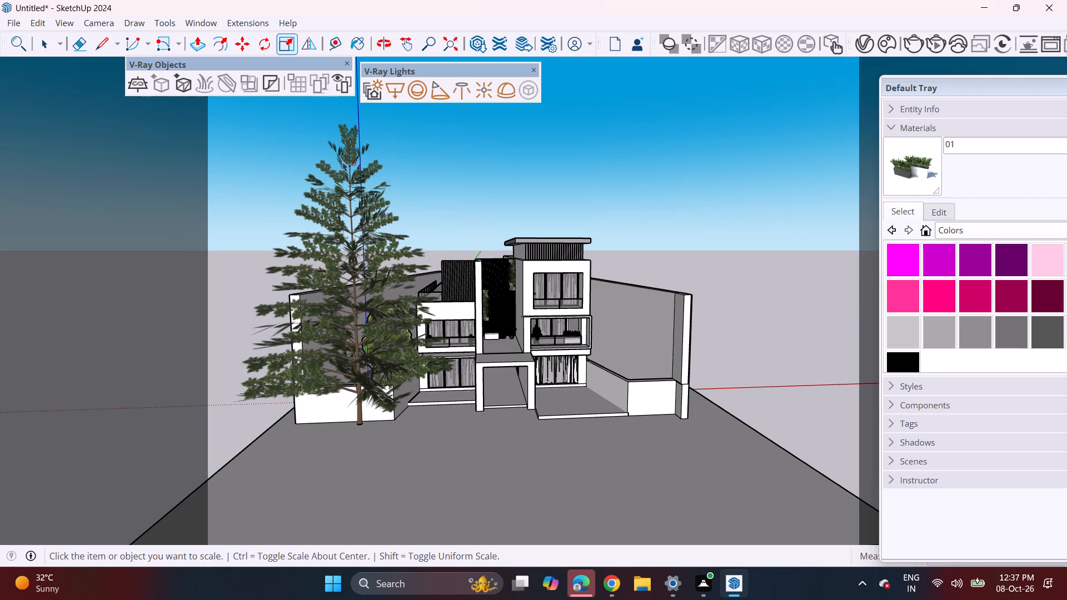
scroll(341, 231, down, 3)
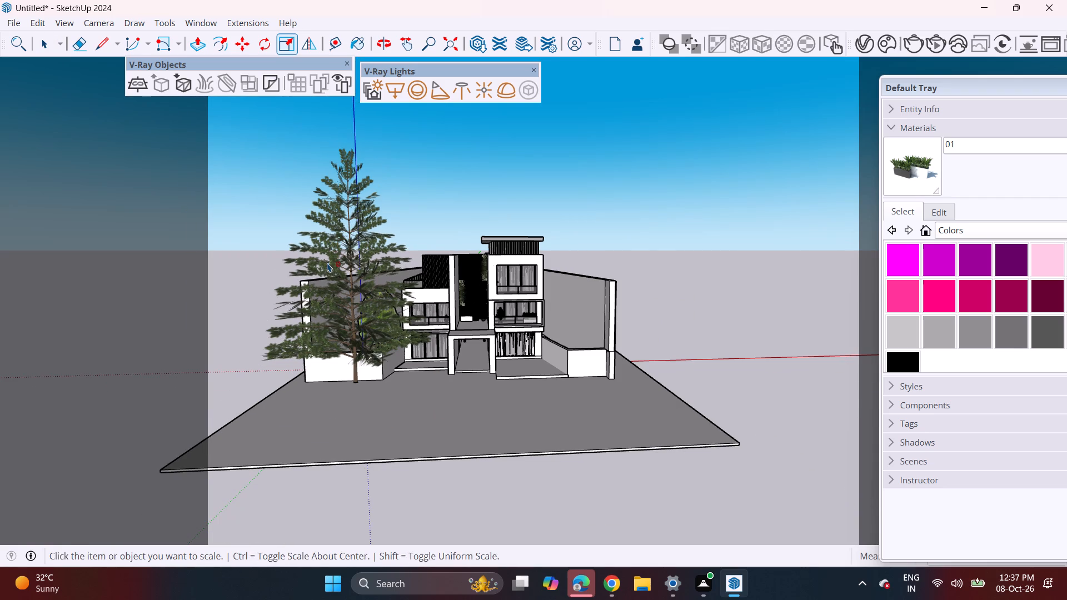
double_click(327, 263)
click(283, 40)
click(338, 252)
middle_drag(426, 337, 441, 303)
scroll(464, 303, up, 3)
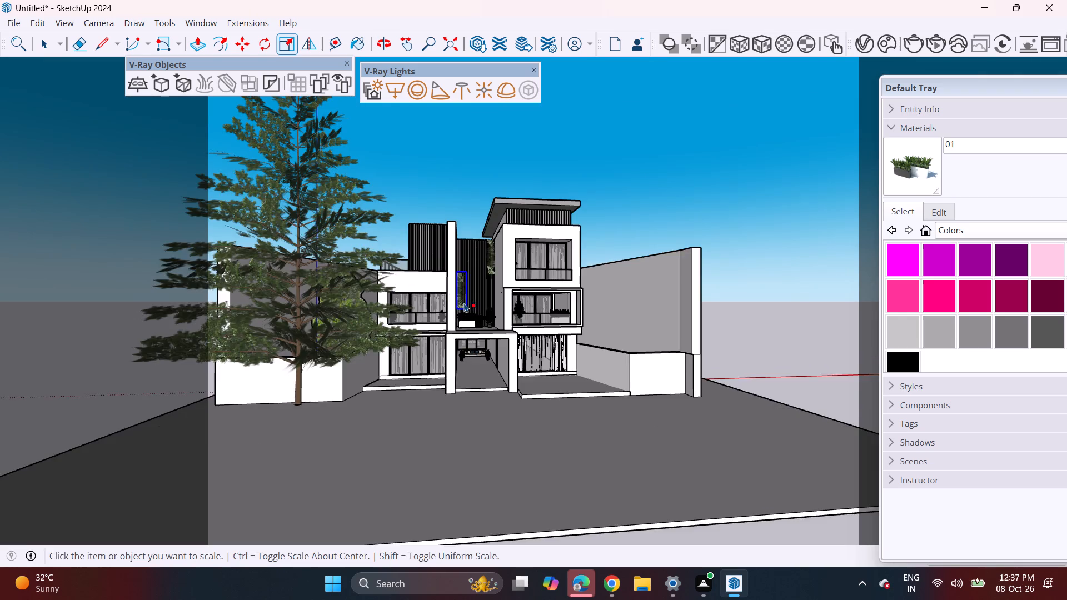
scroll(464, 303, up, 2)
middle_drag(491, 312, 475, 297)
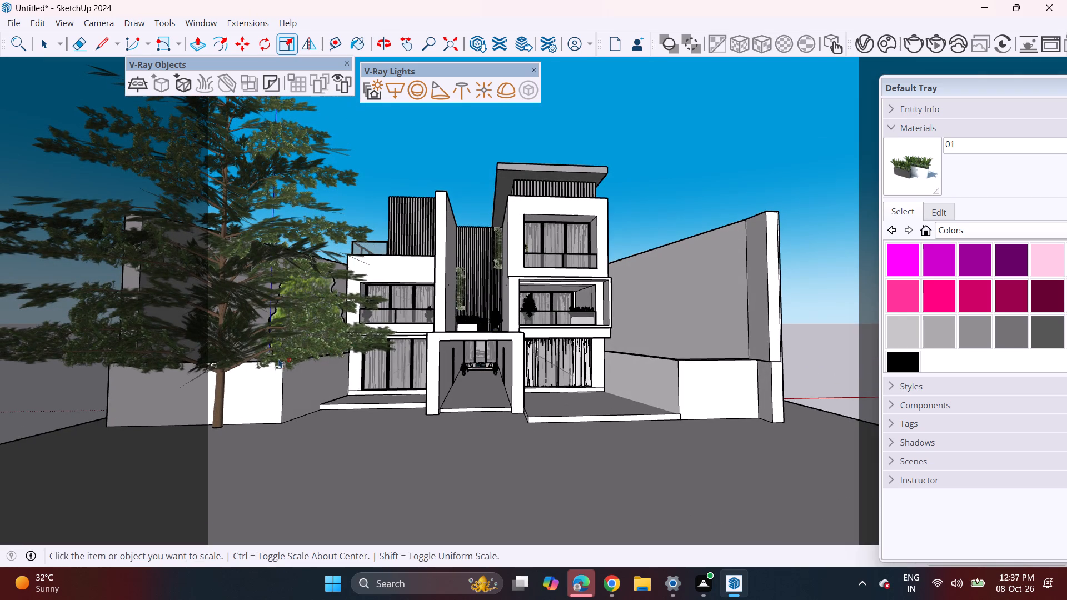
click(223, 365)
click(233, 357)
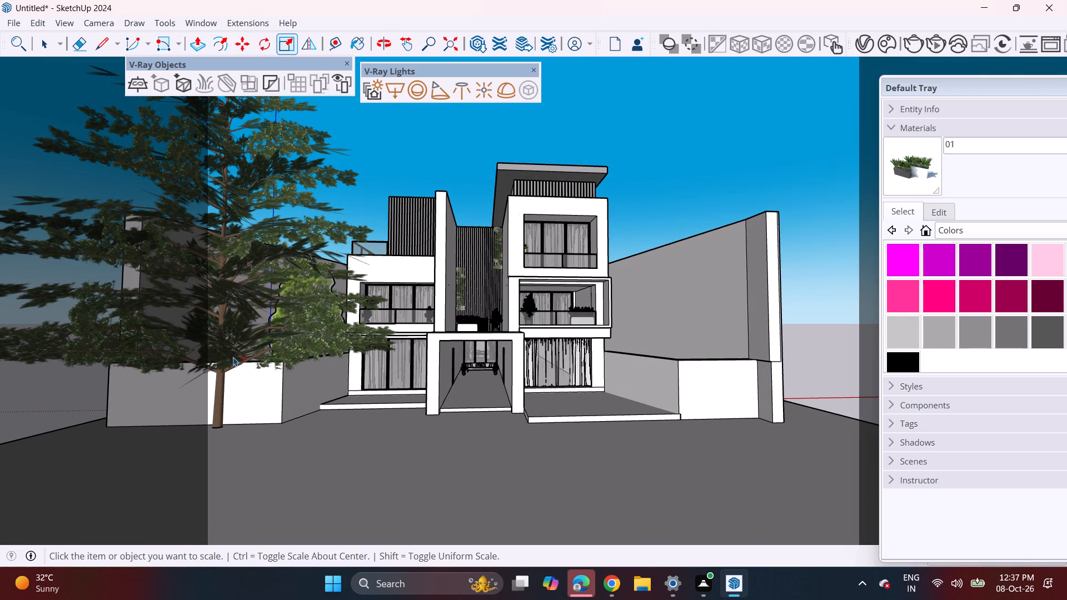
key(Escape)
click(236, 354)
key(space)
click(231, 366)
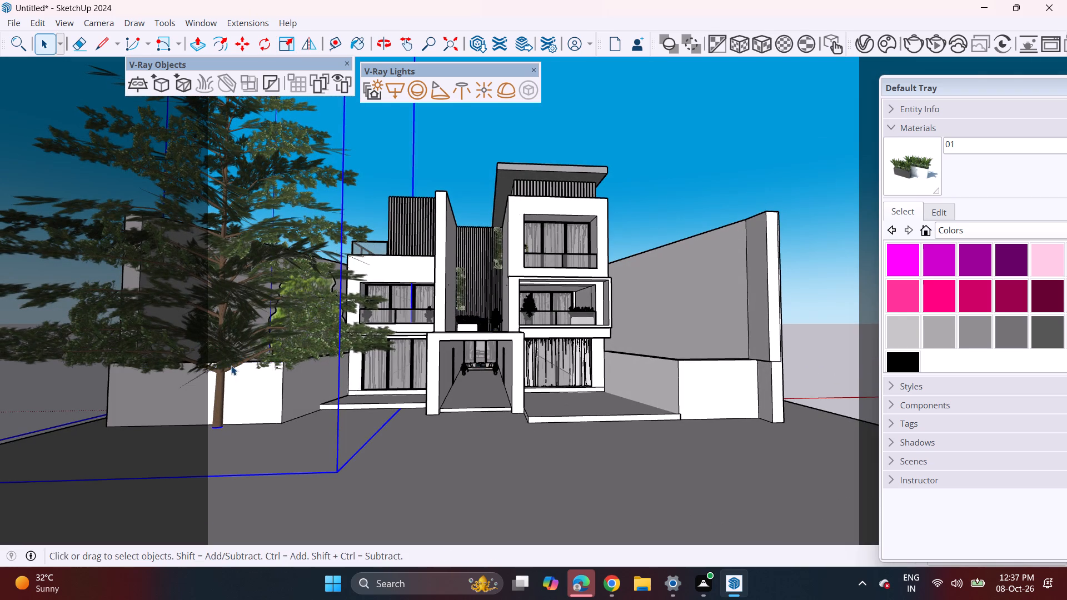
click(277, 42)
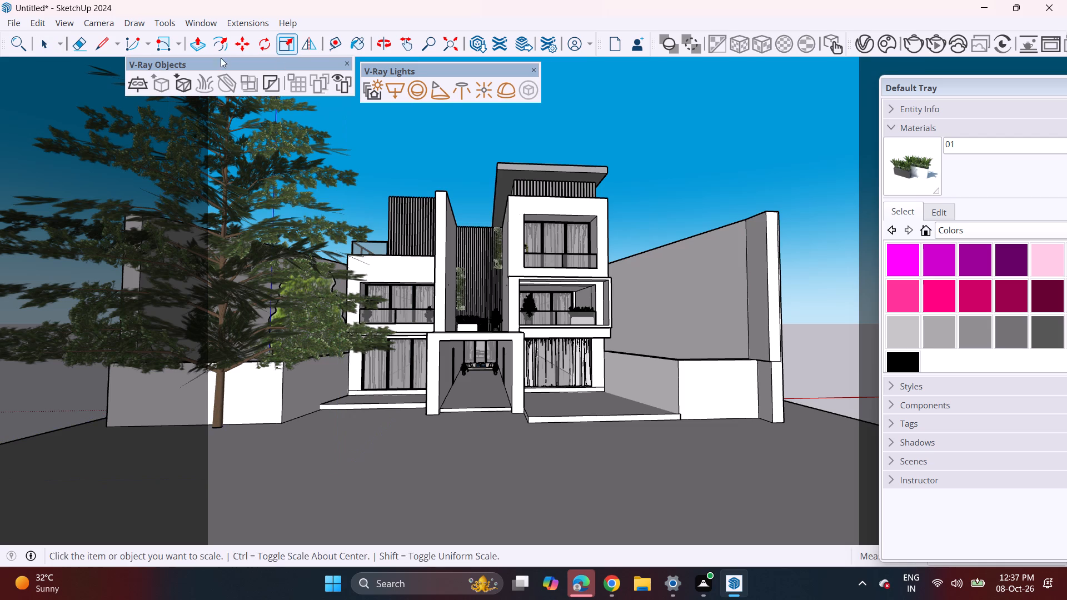
Move the pine tree slightly farther from the house along the red axis, keeping it before the left low front wall.
click(247, 43)
click(258, 314)
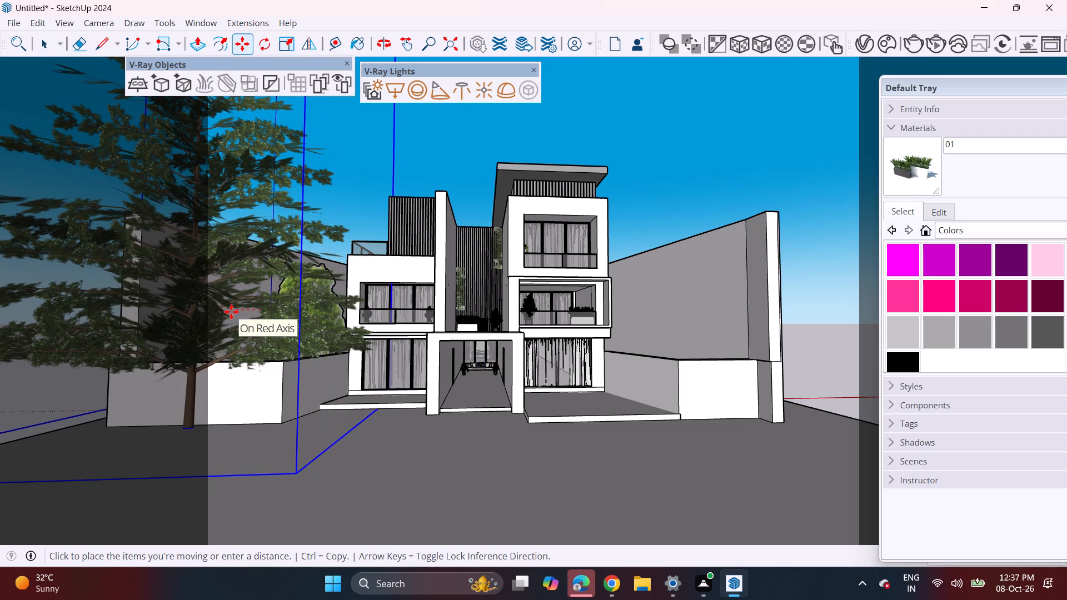
click(235, 309)
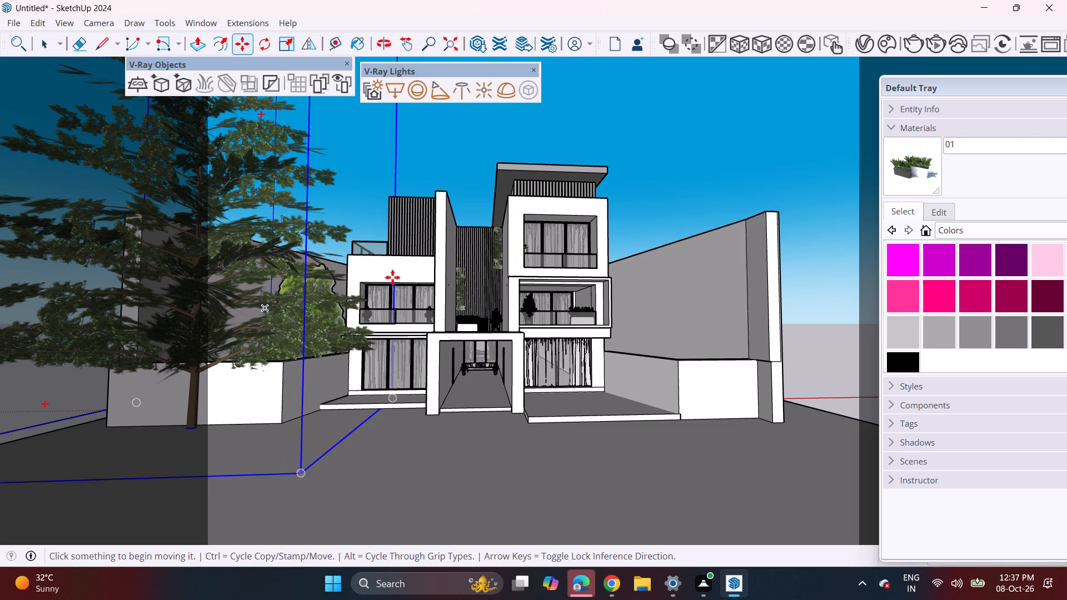
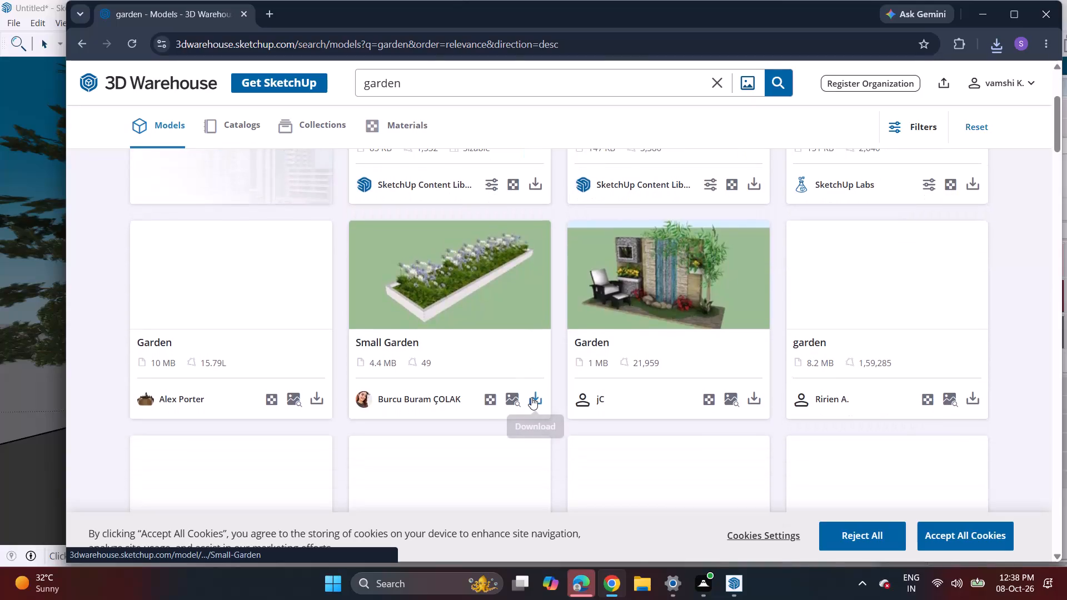
Download the 5.1 MB garden model of a gravel planting bed with cacti as a SketchUp file.
scroll(521, 402, down, 5)
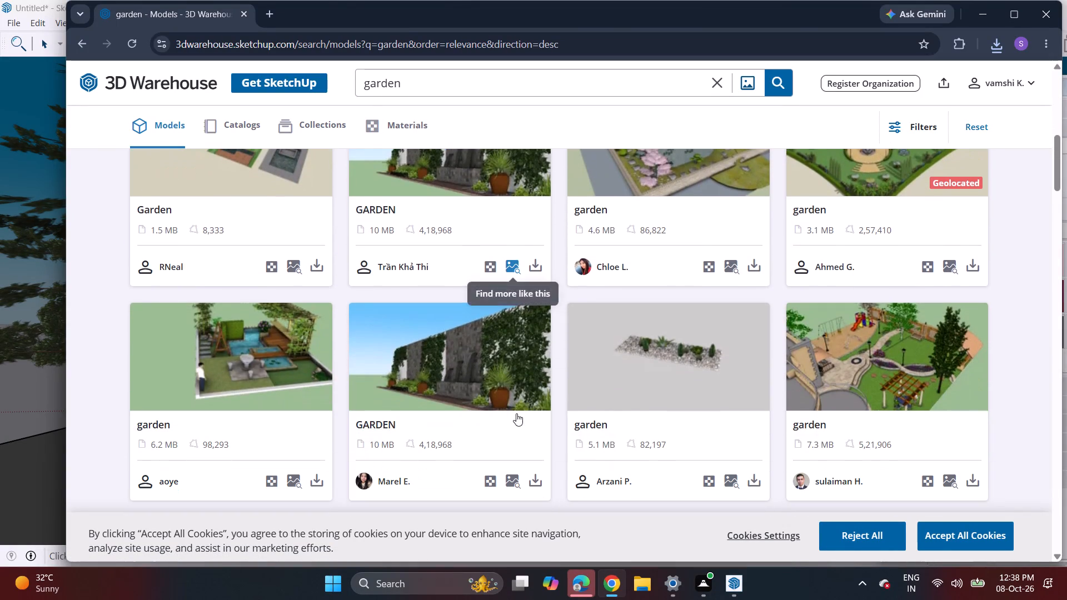
scroll(516, 413, down, 2)
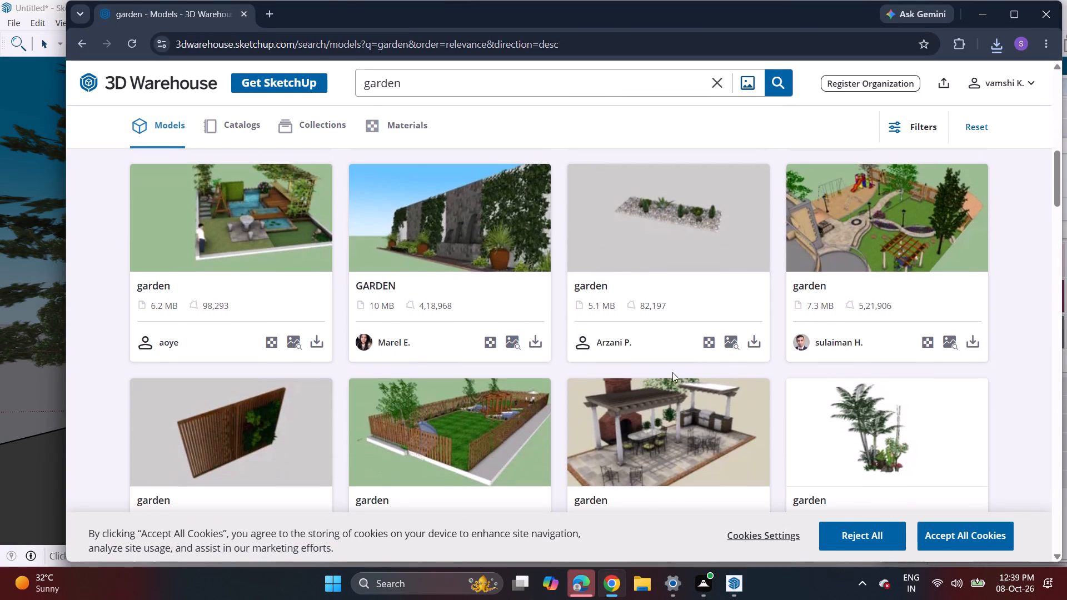
click(762, 346)
click(756, 369)
Find the flat 49 KB lawn patch among the garden models and download it as a SketchUp file.
scroll(711, 396, down, 2)
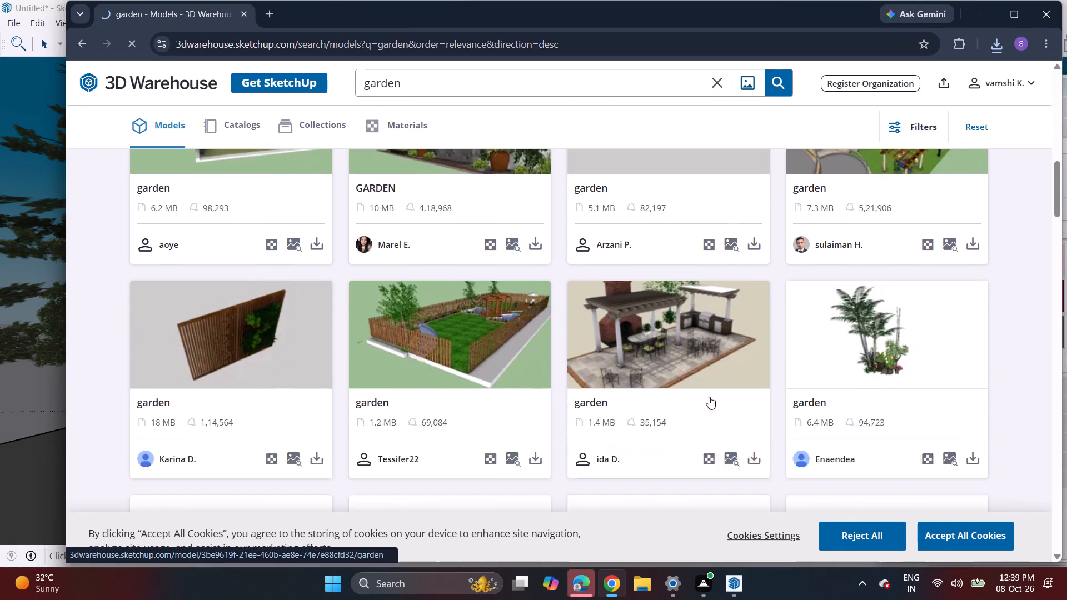
scroll(905, 385, down, 3)
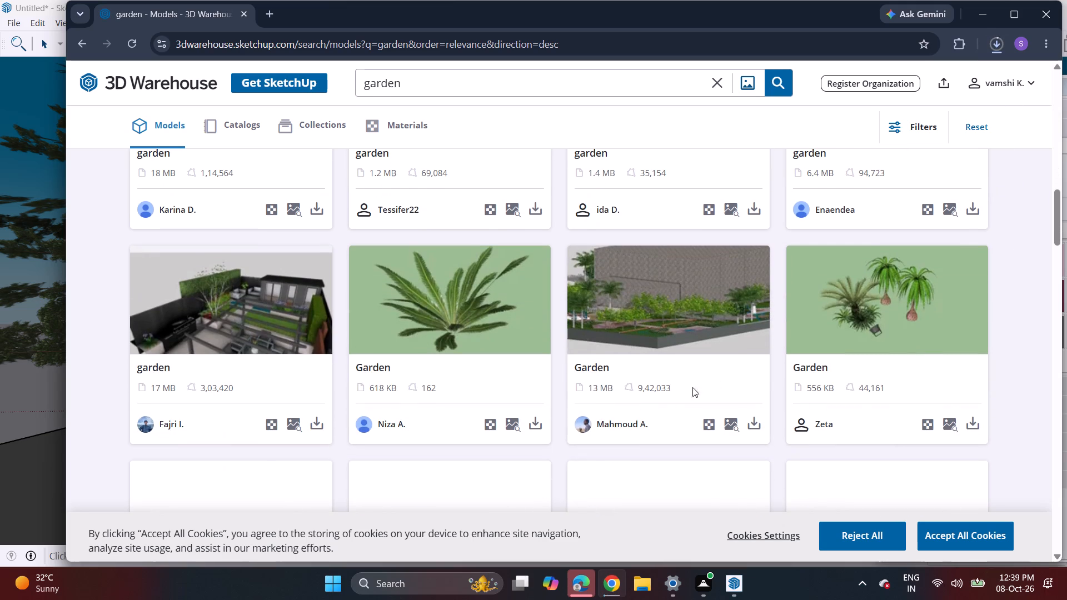
scroll(601, 397, down, 3)
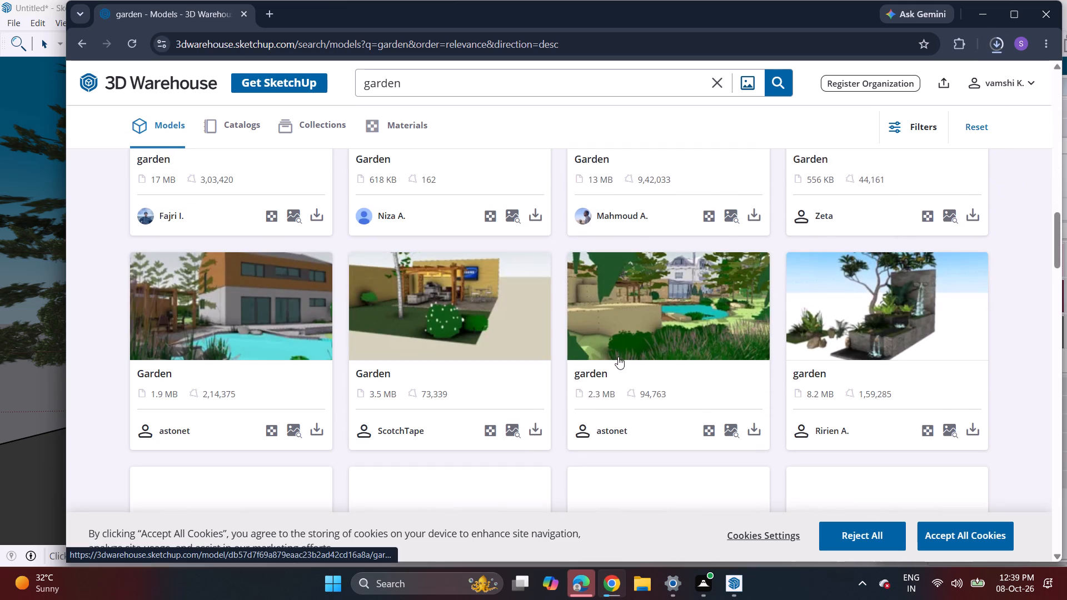
scroll(618, 357, down, 3)
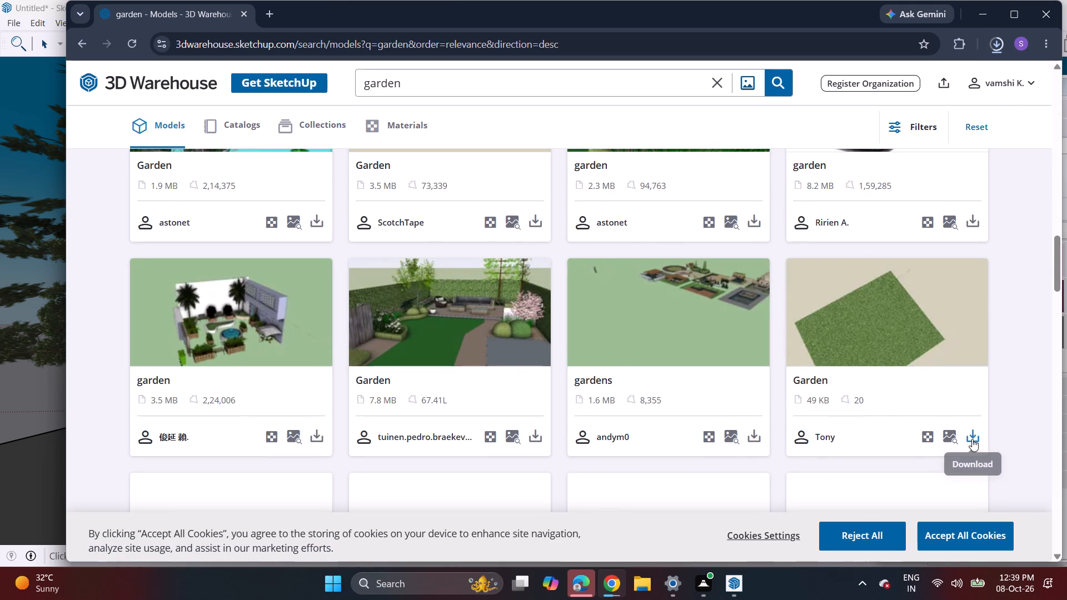
click(977, 433)
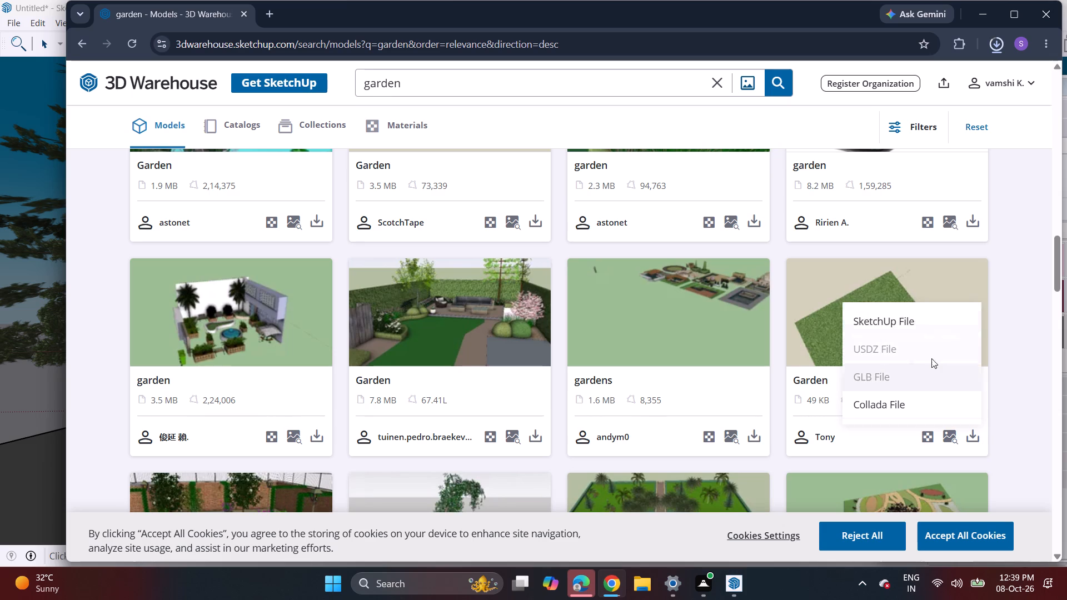
click(921, 328)
Check further garden models, and search 3D Warehouse for grass.
scroll(749, 389, down, 2)
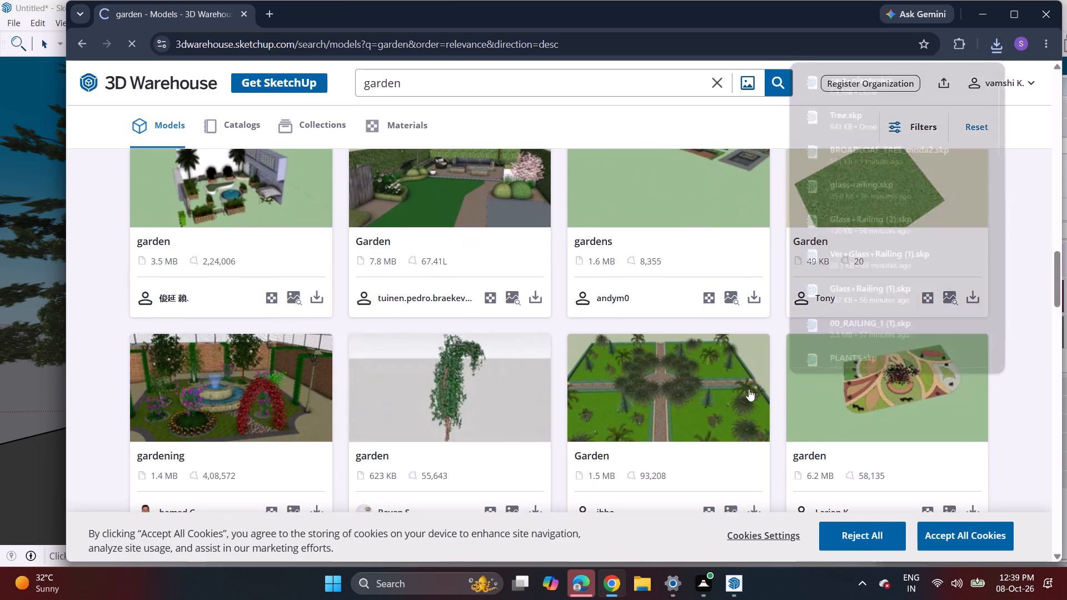
scroll(749, 389, down, 7)
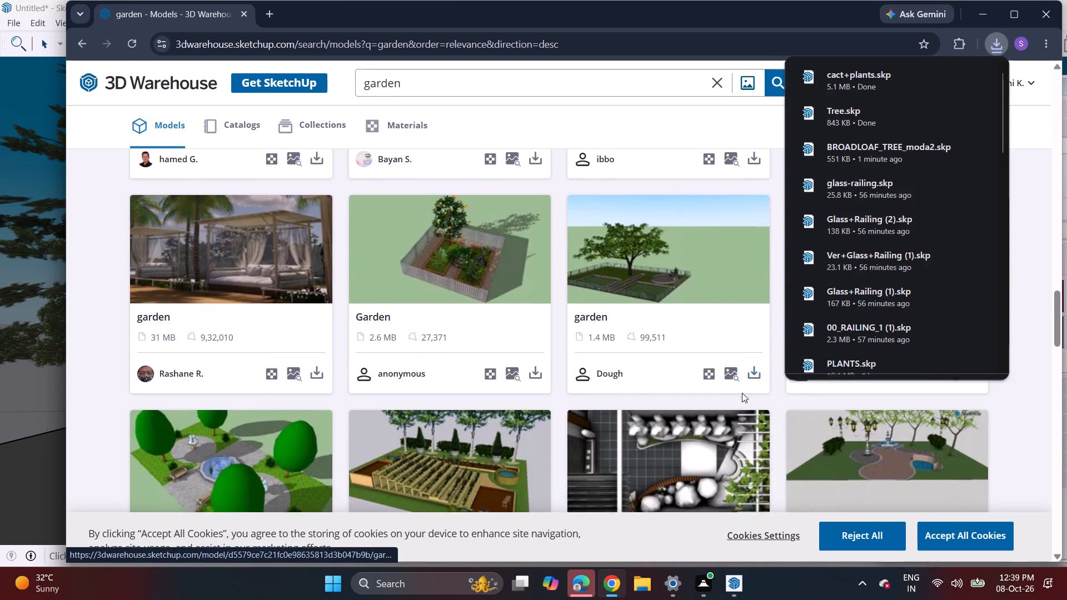
scroll(724, 398, down, 2)
scroll(595, 348, up, 5)
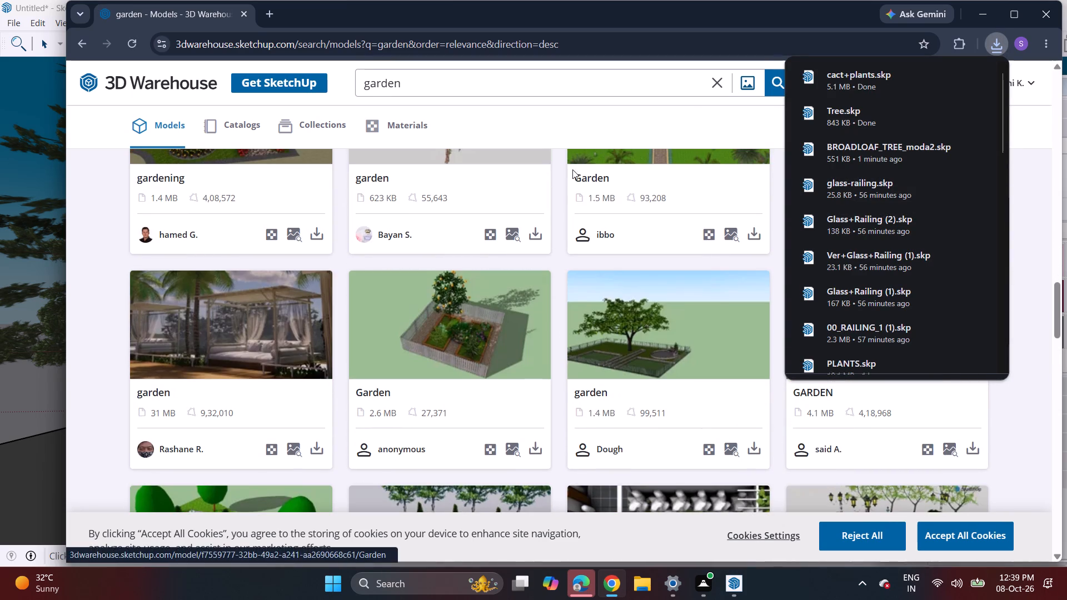
click(710, 82)
text(grass)
key(Return)
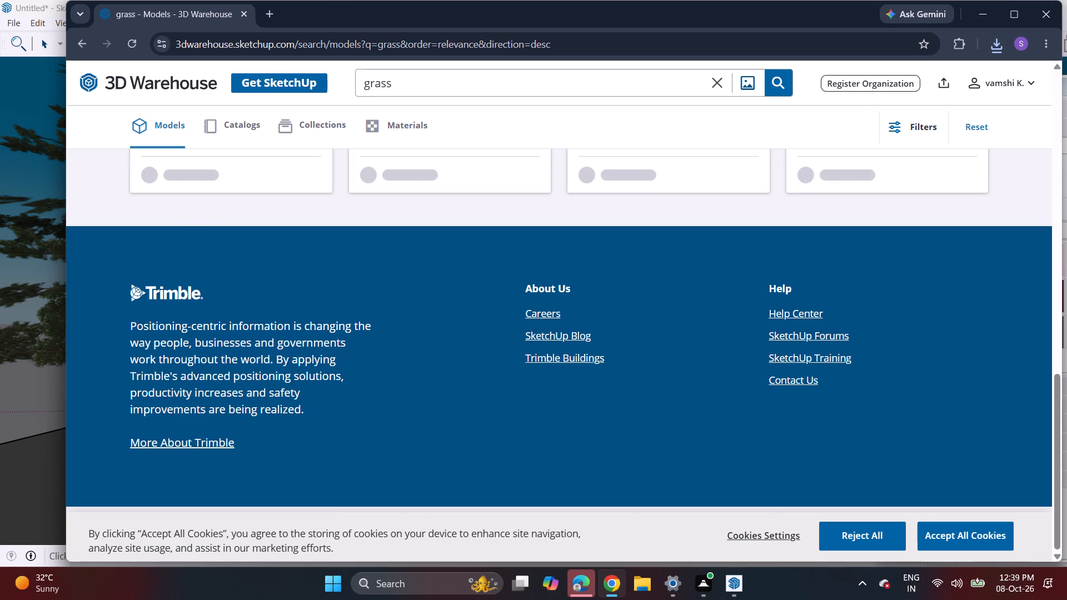
Download the thick square turf slab model, 1.3 MB, as a SketchUp file.
scroll(595, 235, up, 17)
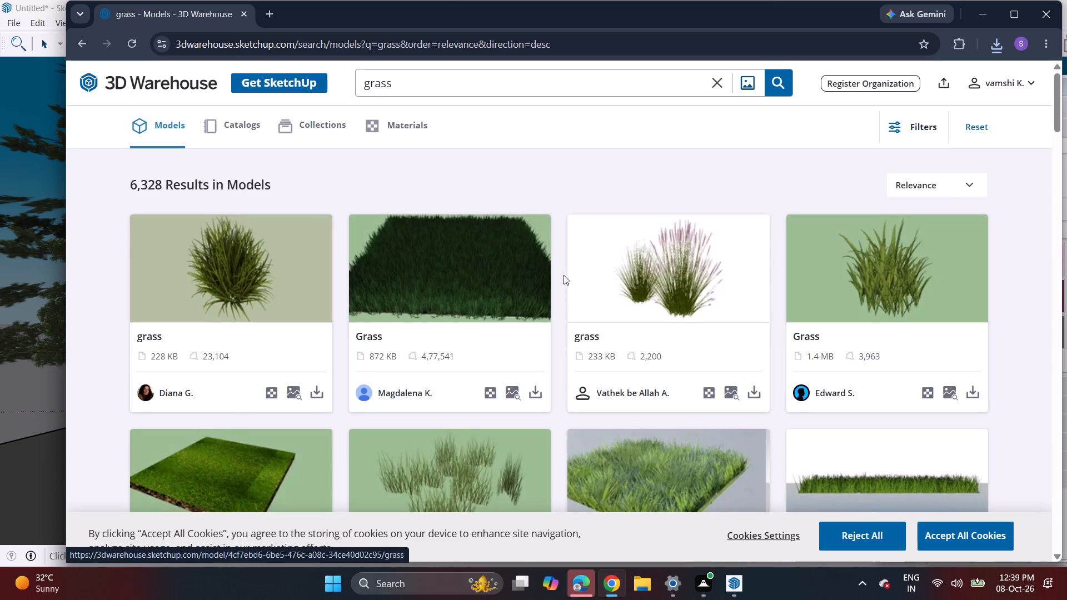
scroll(447, 336, down, 2)
click(311, 468)
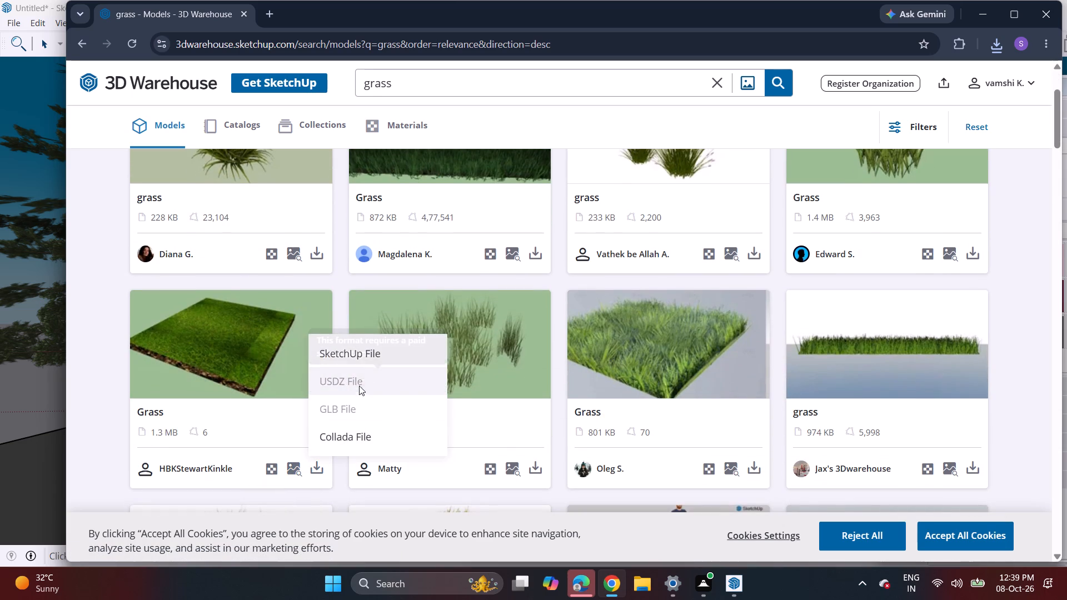
click(378, 352)
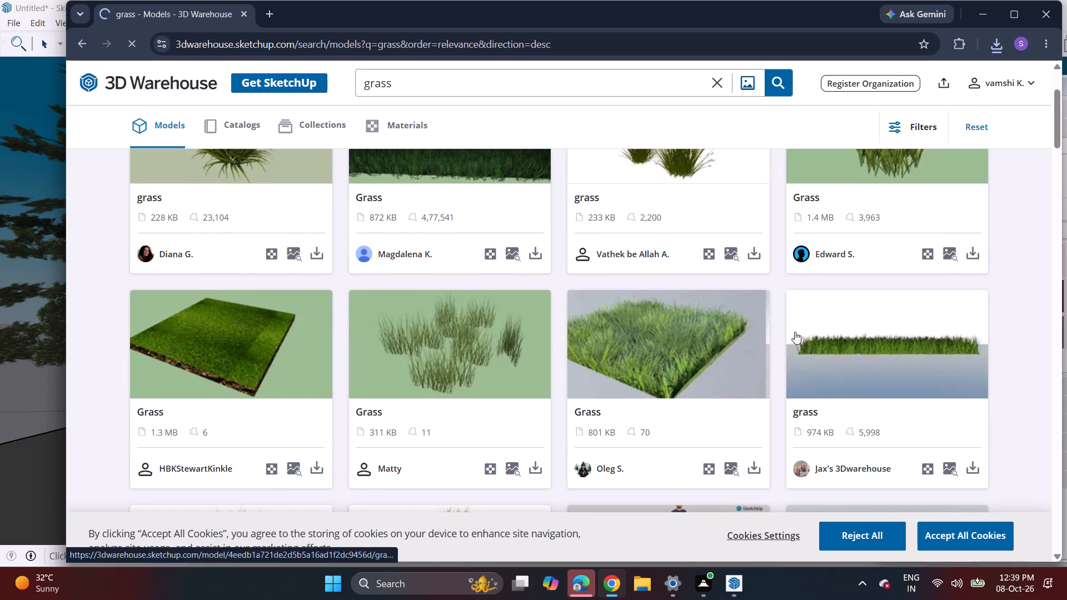
Download the low leafy ground-cover strip, the 1 MB grass model, as a SketchUp file.
scroll(792, 328, up, 3)
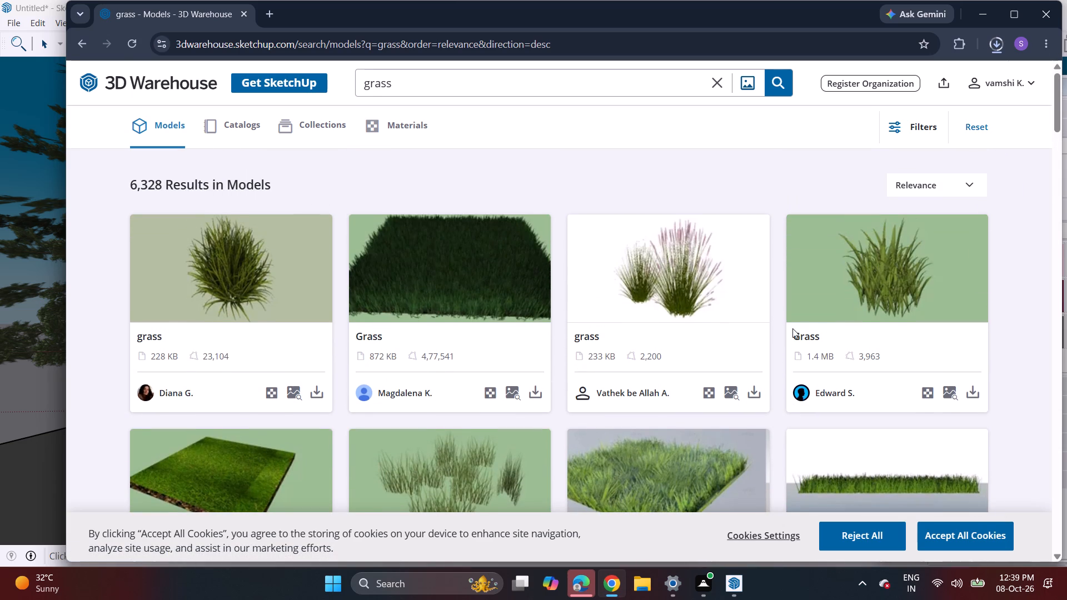
scroll(792, 328, down, 1)
scroll(565, 351, down, 3)
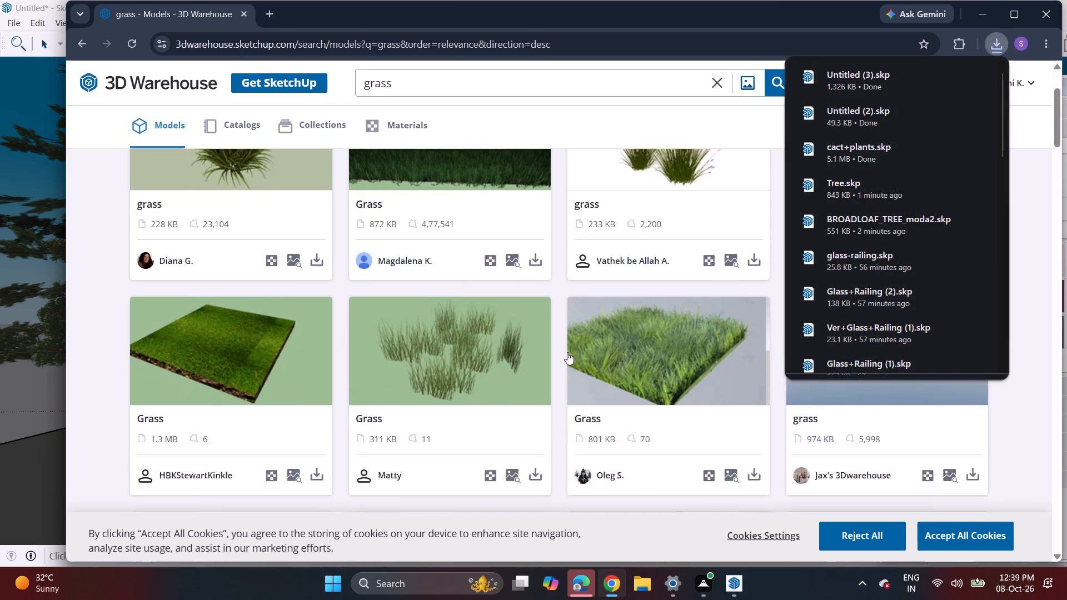
scroll(567, 352, down, 3)
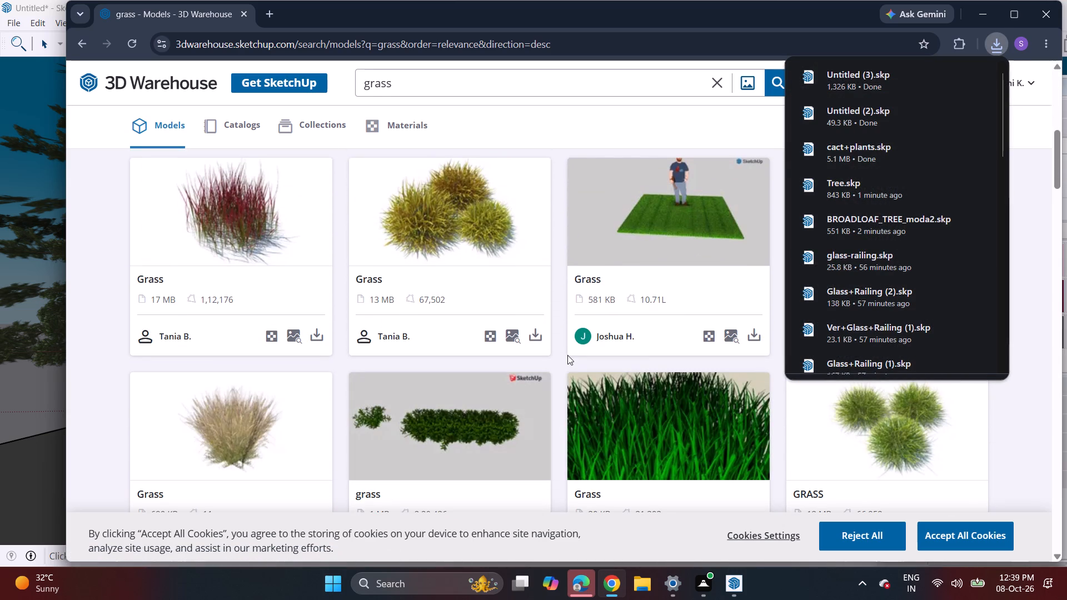
scroll(567, 355, down, 3)
click(539, 350)
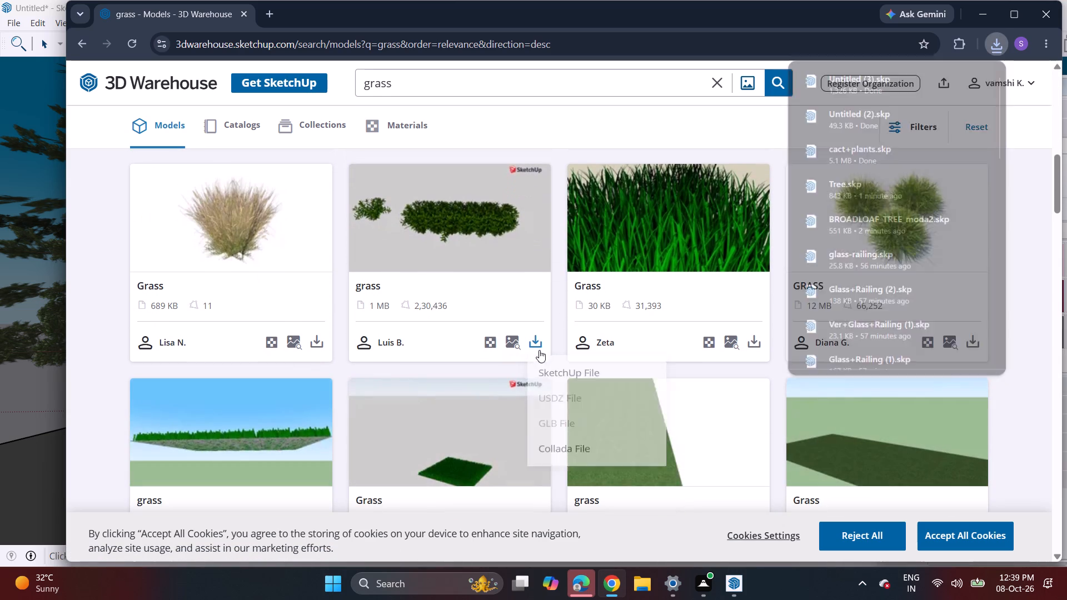
click(546, 379)
Download the red-flowering GRASS plant model, 18 MB, as a SketchUp file.
scroll(413, 422, down, 3)
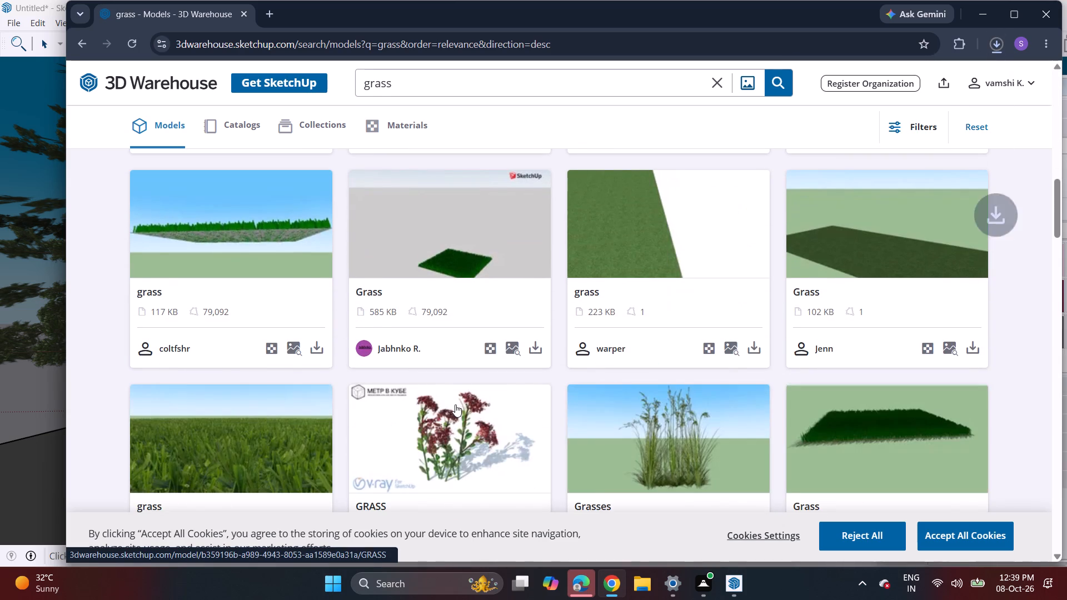
scroll(455, 404, down, 2)
click(536, 427)
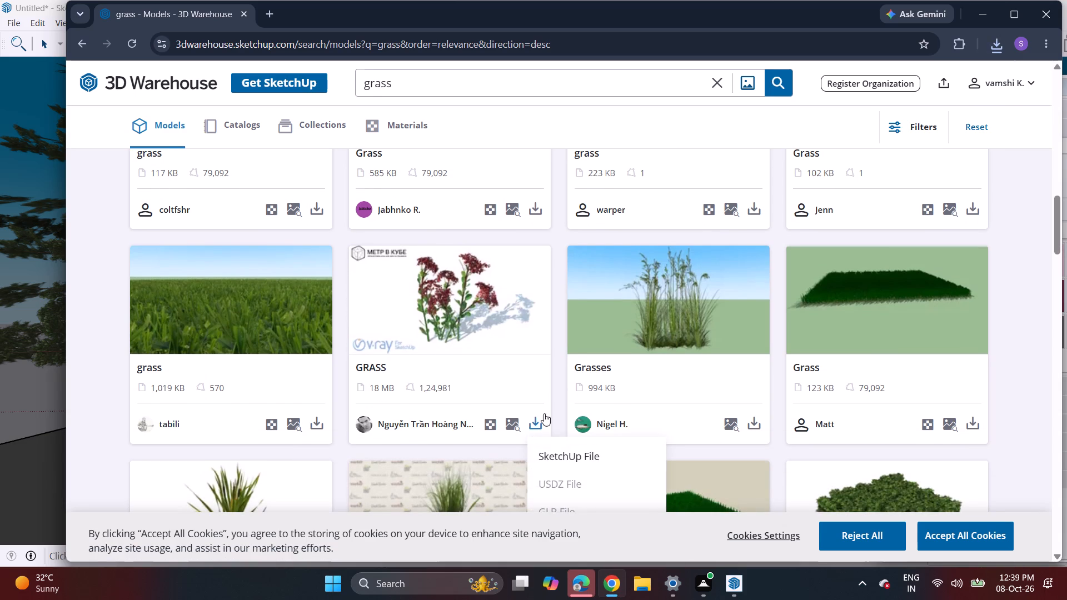
click(550, 457)
Download the 11 MB live grass model of an L-shaped leafy planter box.
scroll(821, 347, down, 2)
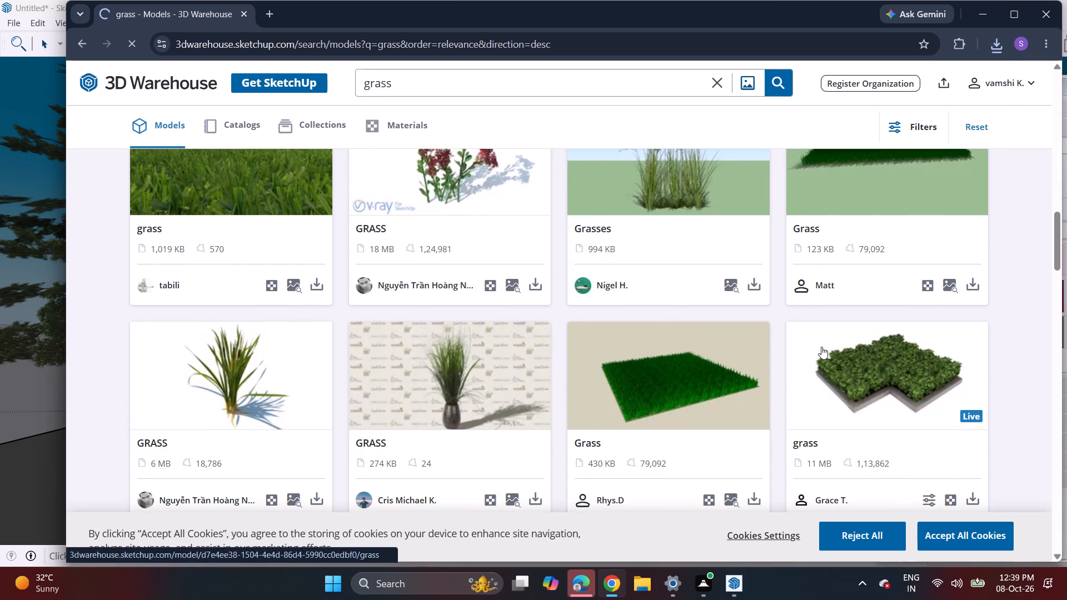
scroll(821, 347, down, 2)
click(975, 365)
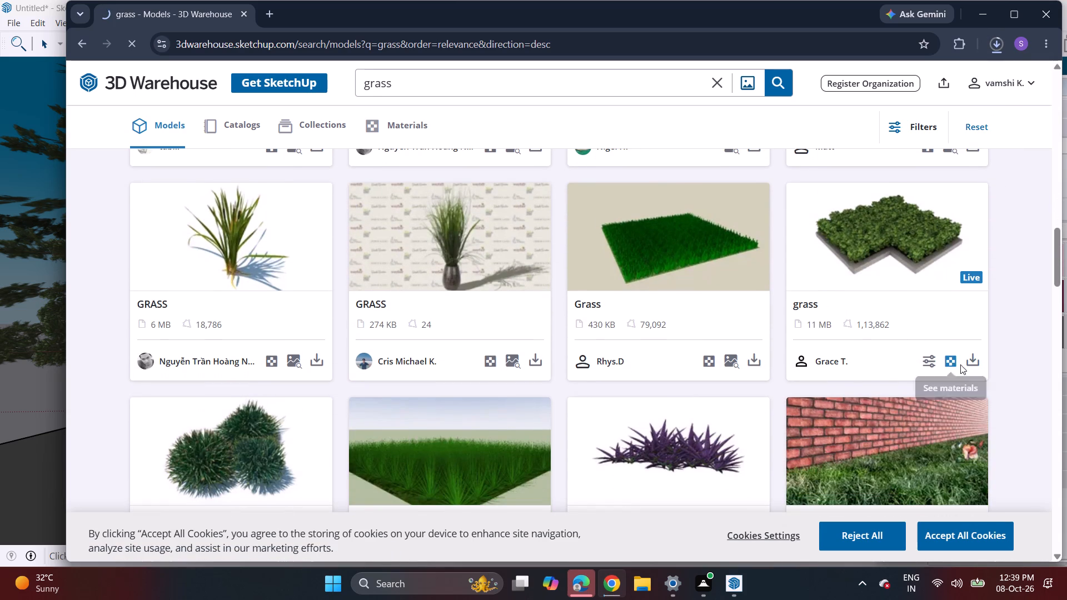
click(980, 359)
click(974, 359)
scroll(719, 385, down, 1)
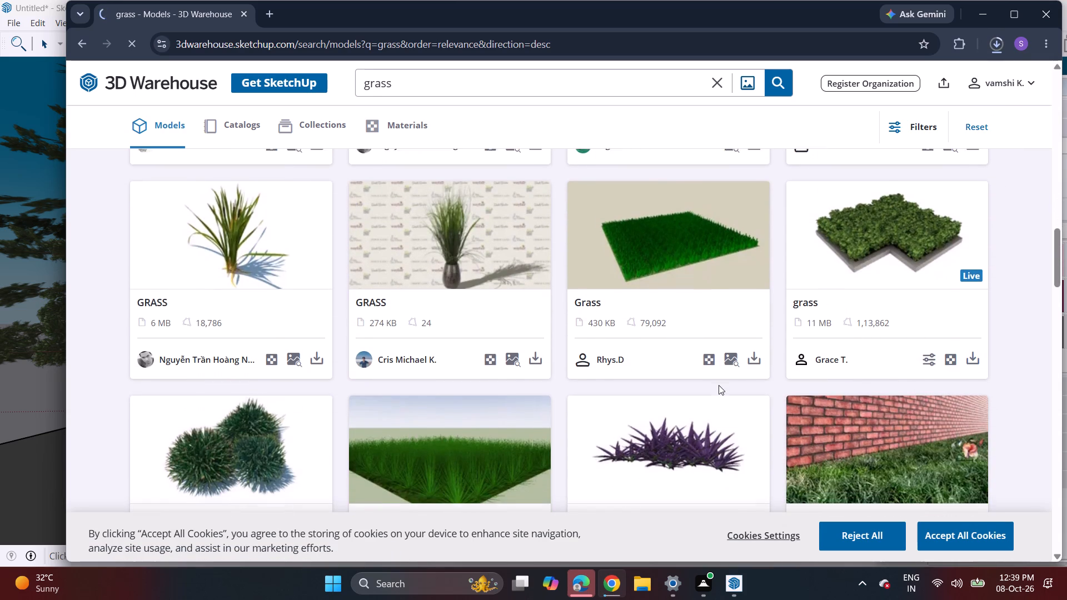
scroll(719, 385, down, 1)
scroll(837, 338, down, 3)
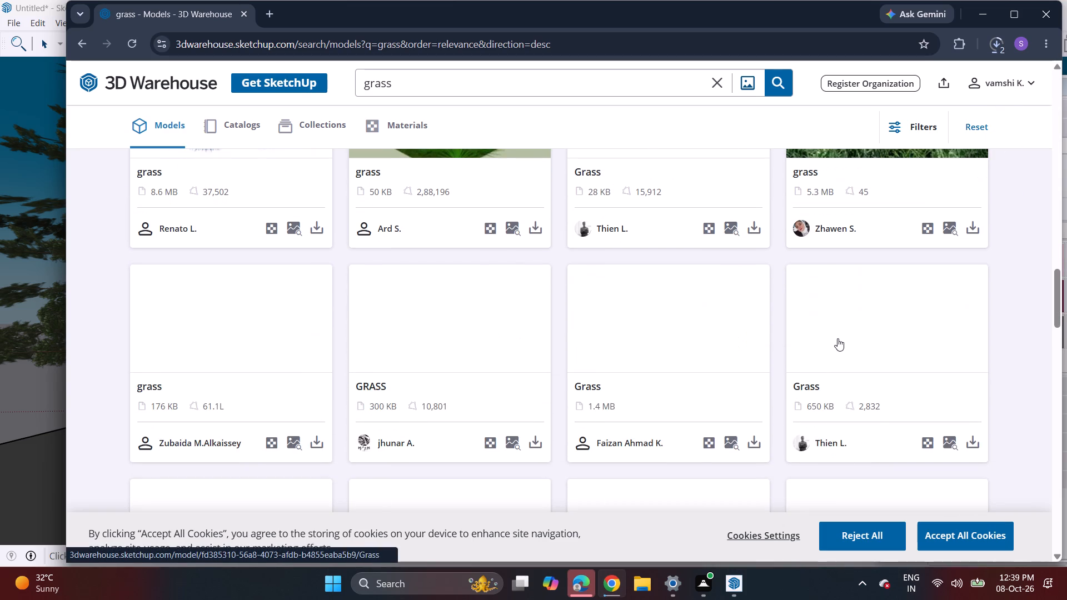
scroll(842, 334, up, 3)
scroll(925, 287, up, 2)
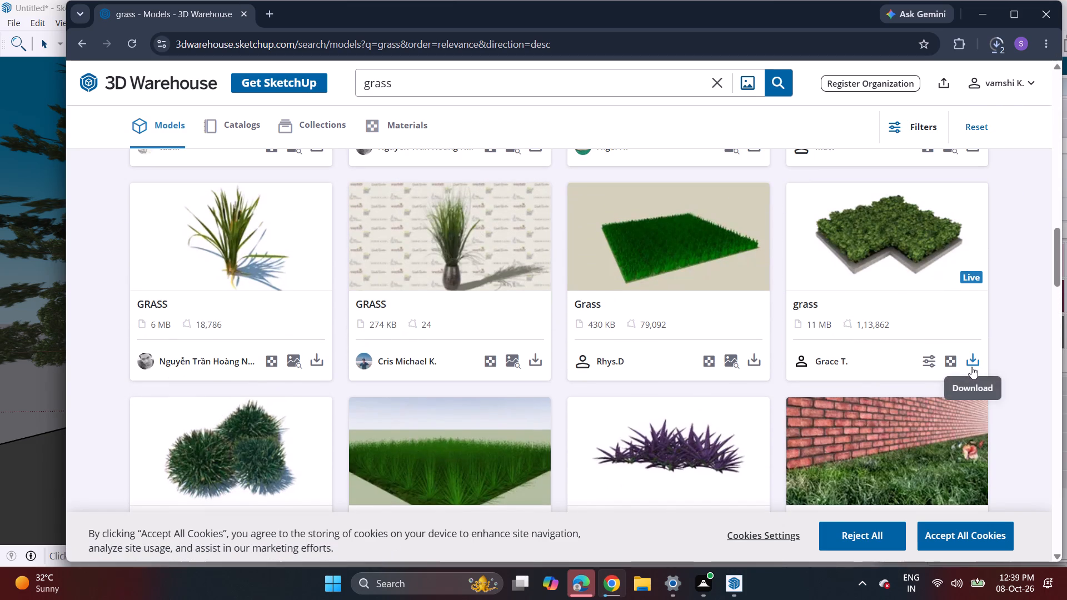
click(971, 367)
Look through the remaining grass models for other planting suitable for the yard.
scroll(788, 403, down, 6)
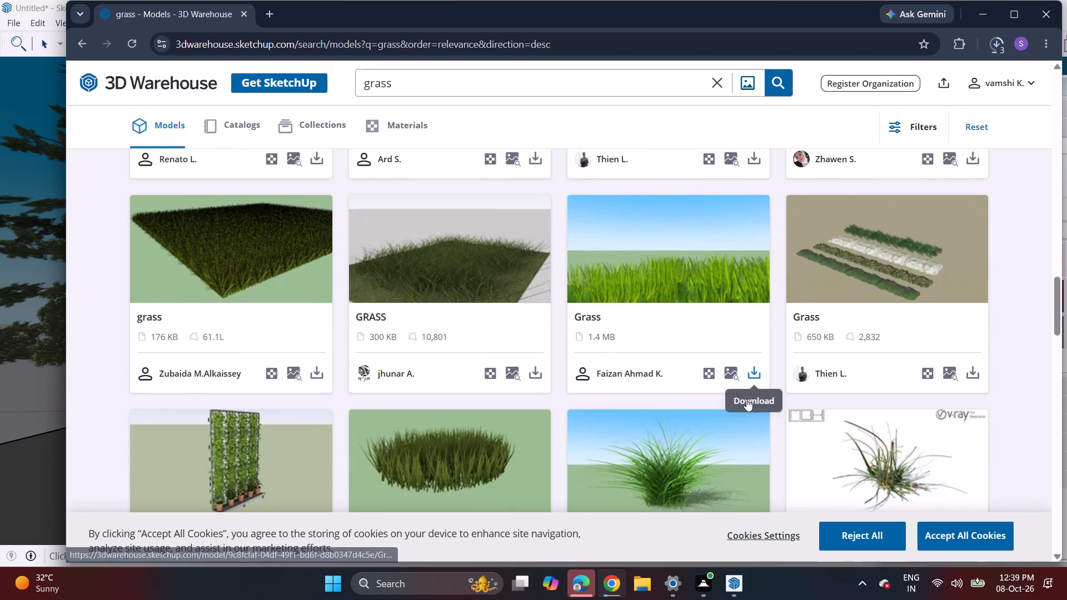
scroll(782, 427, down, 4)
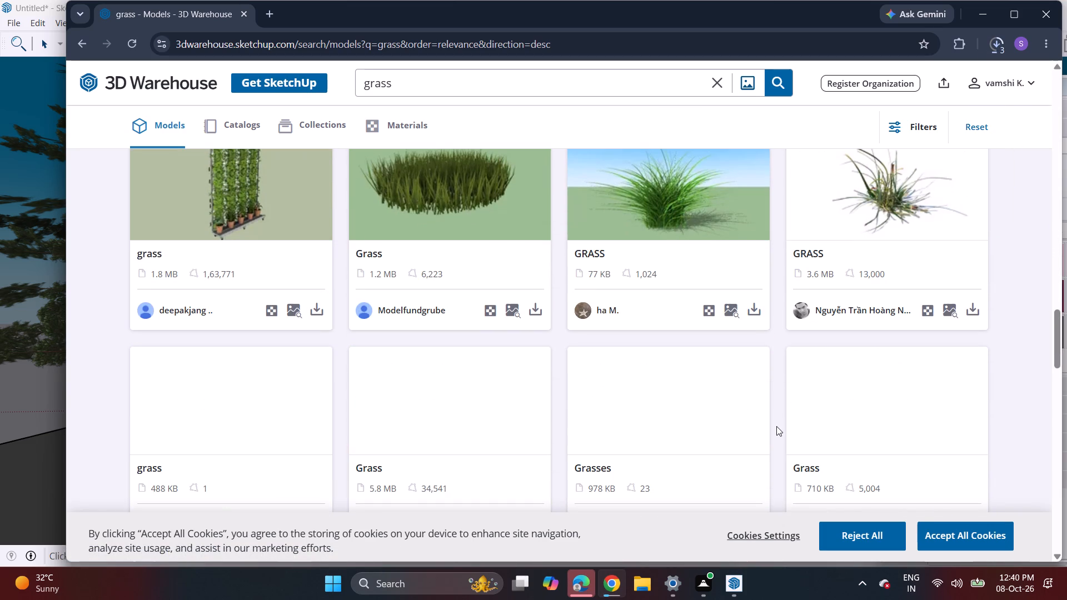
scroll(646, 407, down, 2)
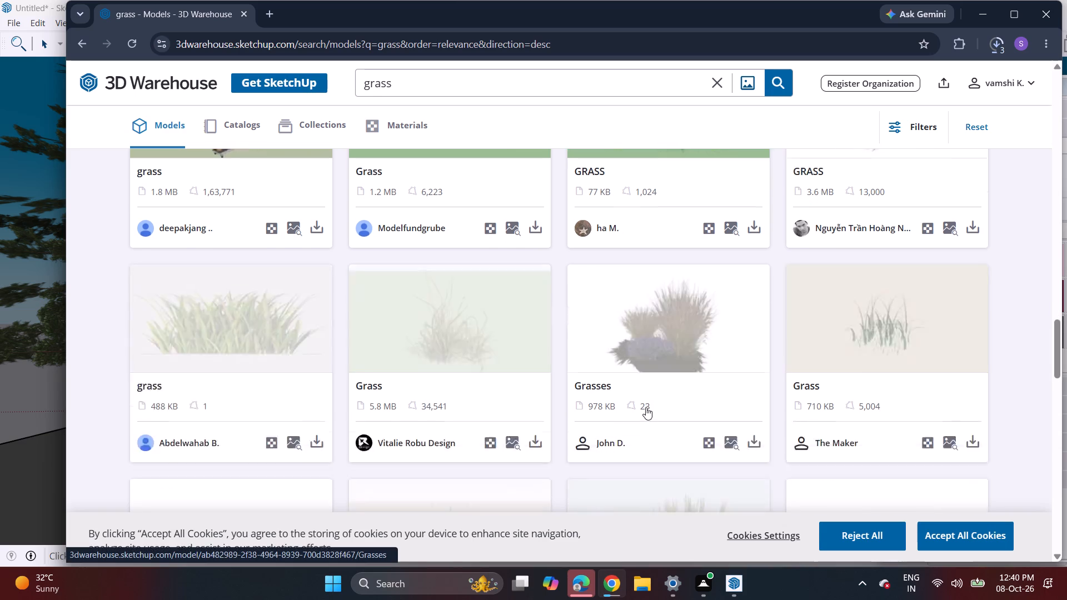
scroll(646, 407, down, 4)
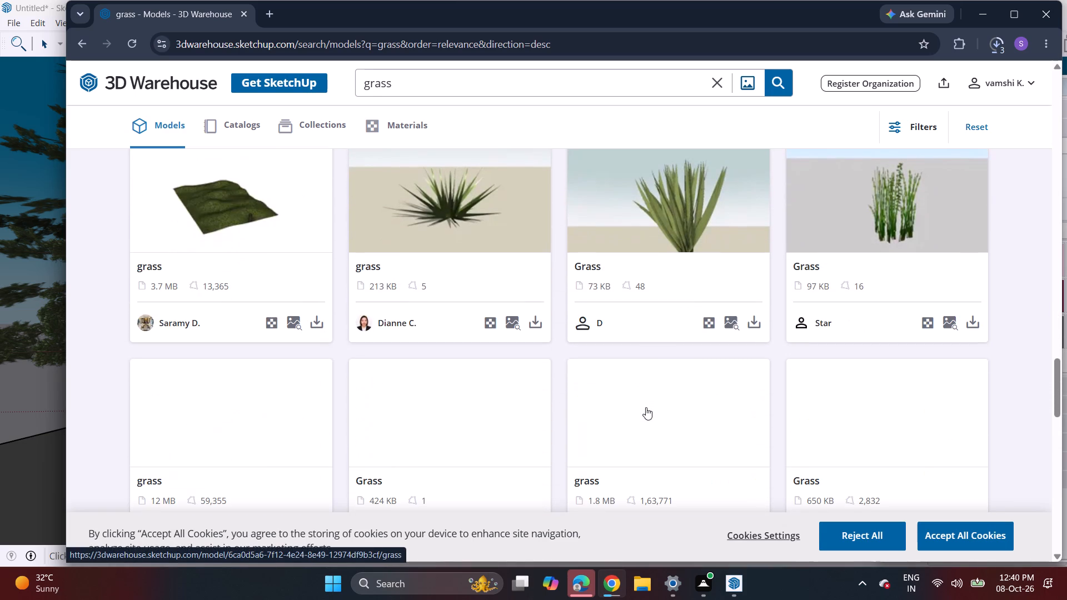
scroll(646, 407, up, 19)
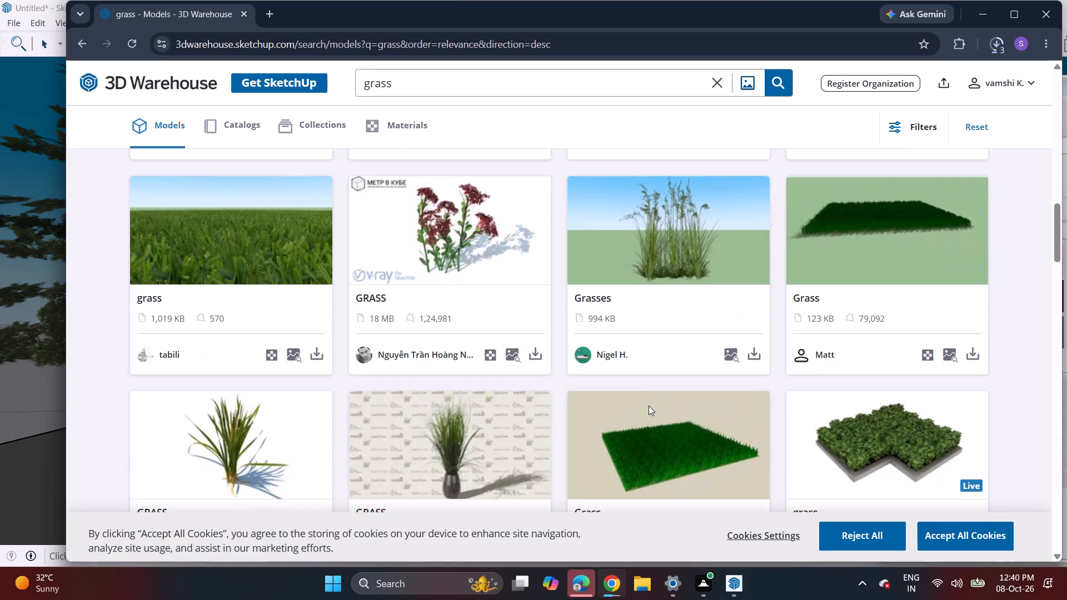
scroll(649, 406, up, 18)
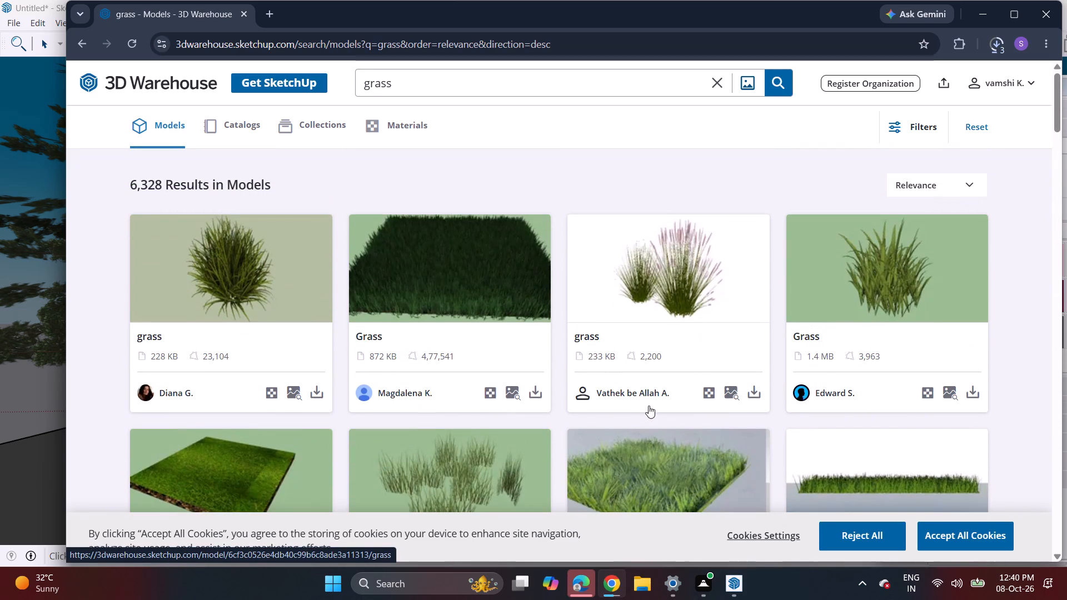
Keep the pending model downloads running instead of exiting the browser.
click(1048, 14)
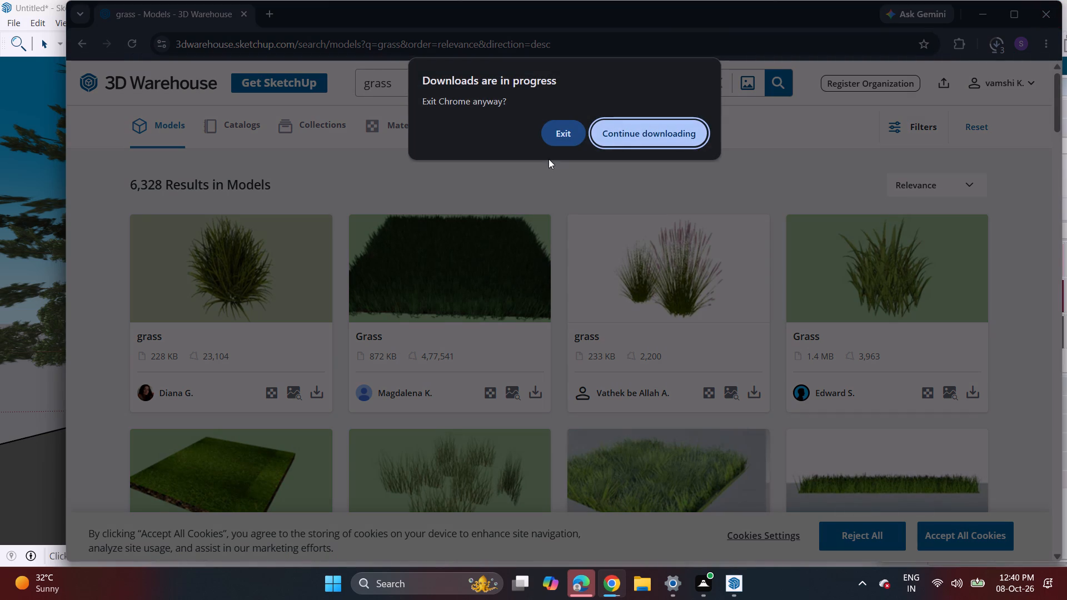
click(617, 128)
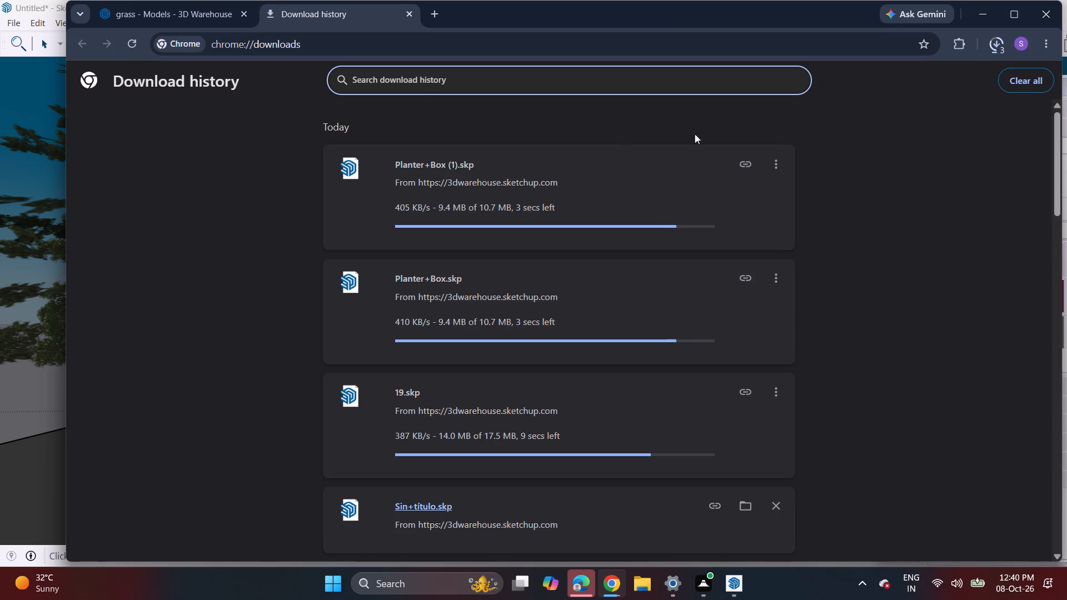
click(76, 49)
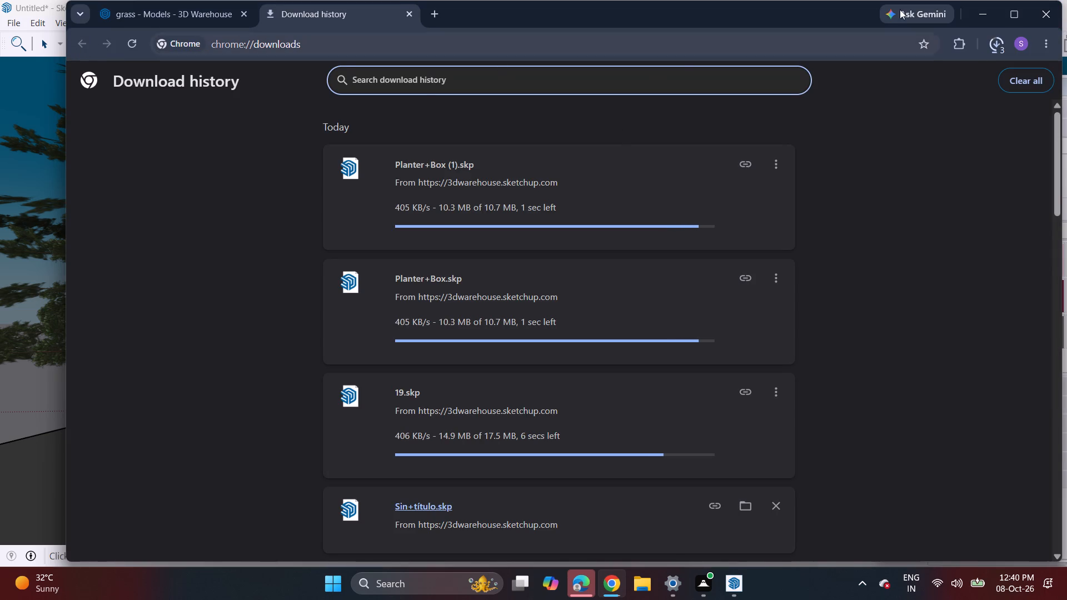
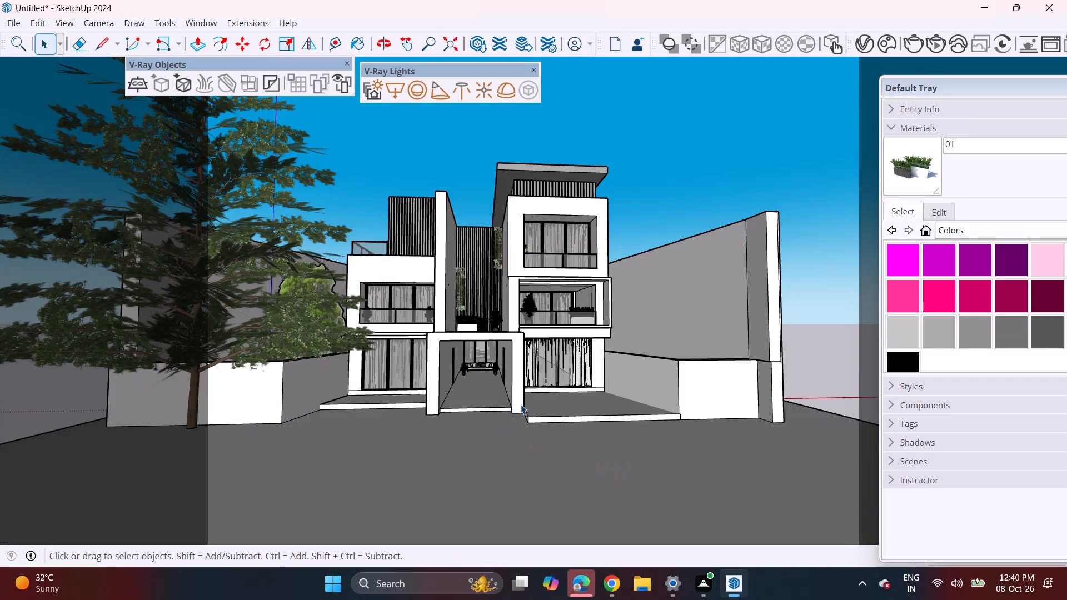
Import the leafy tree model Untitled (1) from Downloads and place it in front of the low front boundary wall.
middle_drag(521, 404, 526, 419)
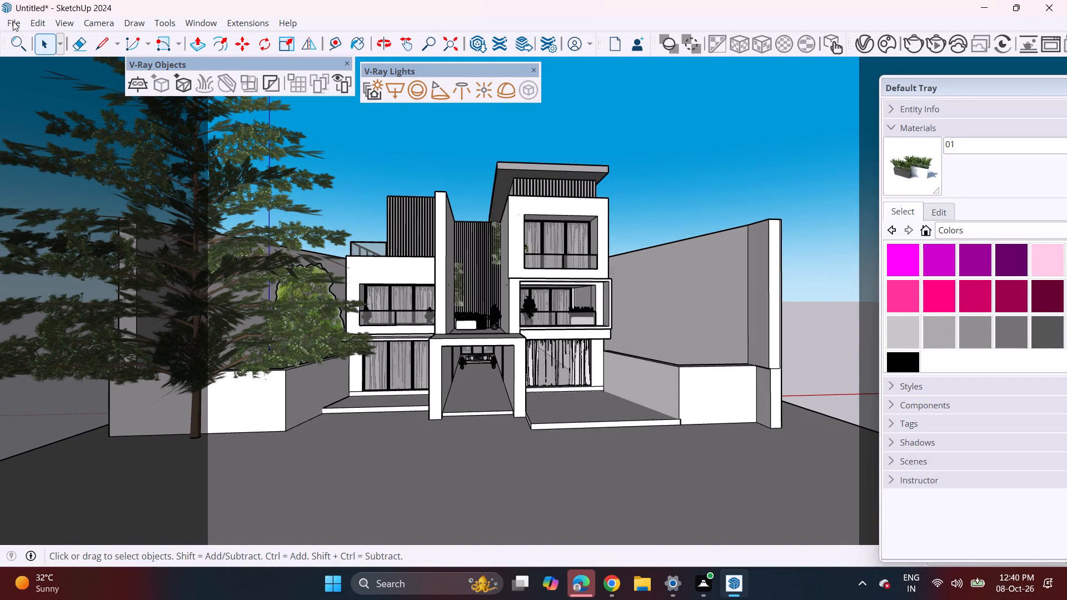
click(13, 21)
click(53, 224)
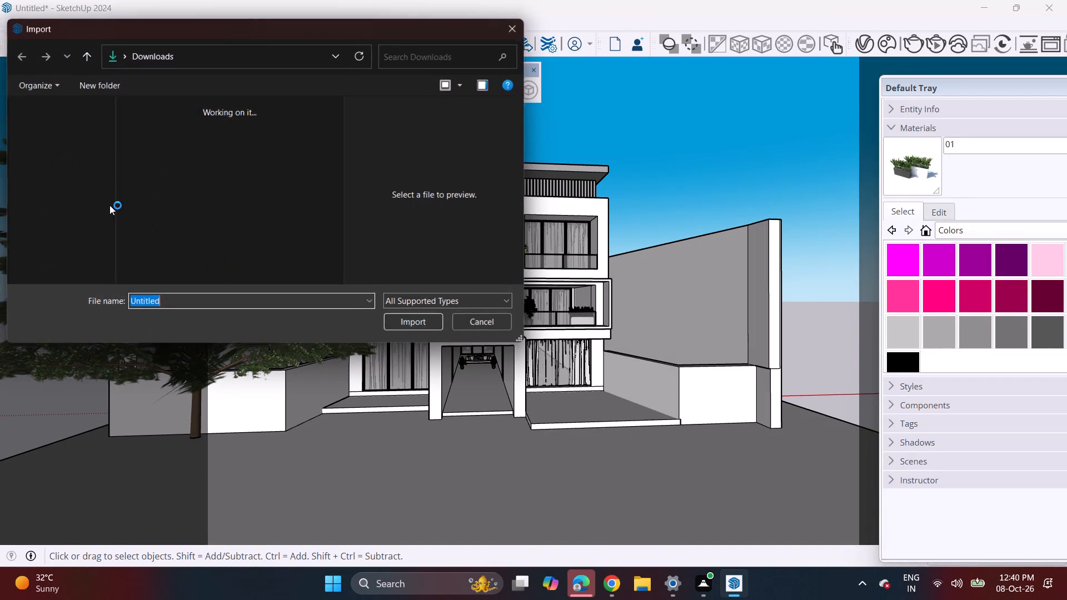
scroll(226, 206, down, 8)
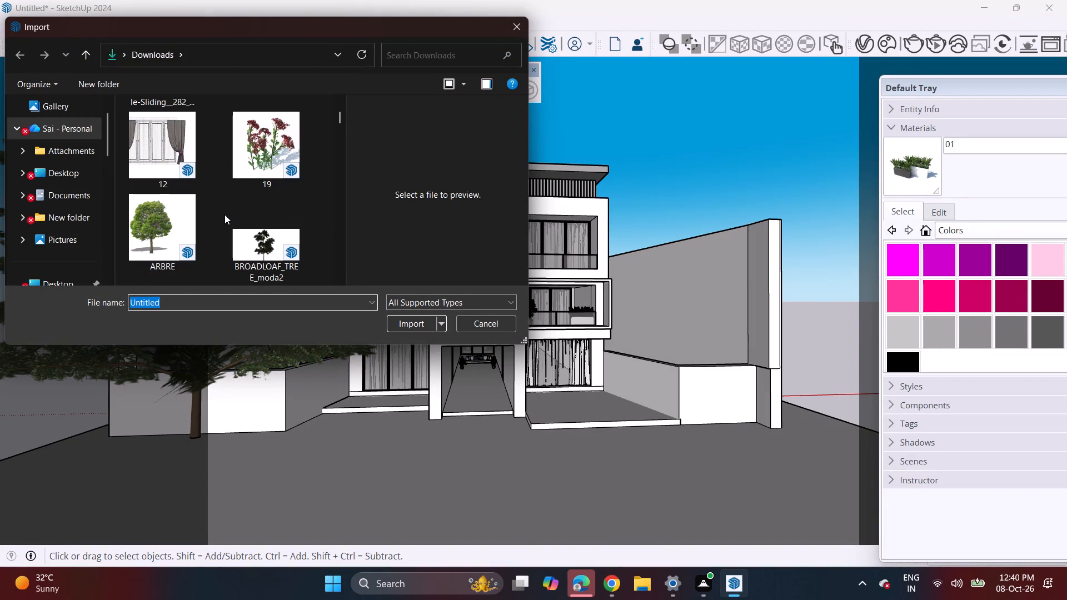
scroll(184, 225, down, 1)
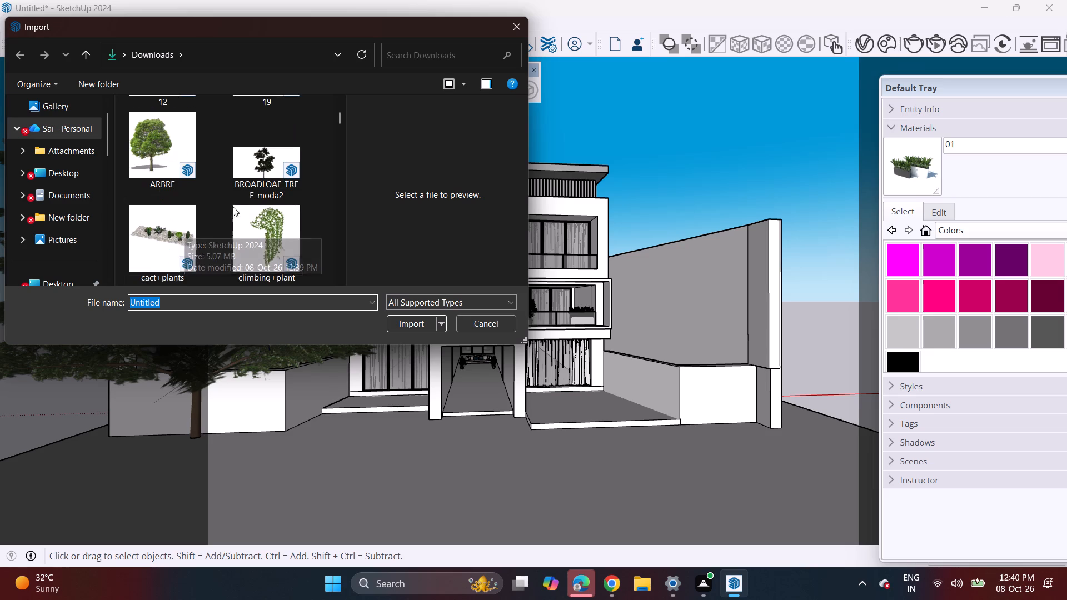
scroll(245, 197, down, 6)
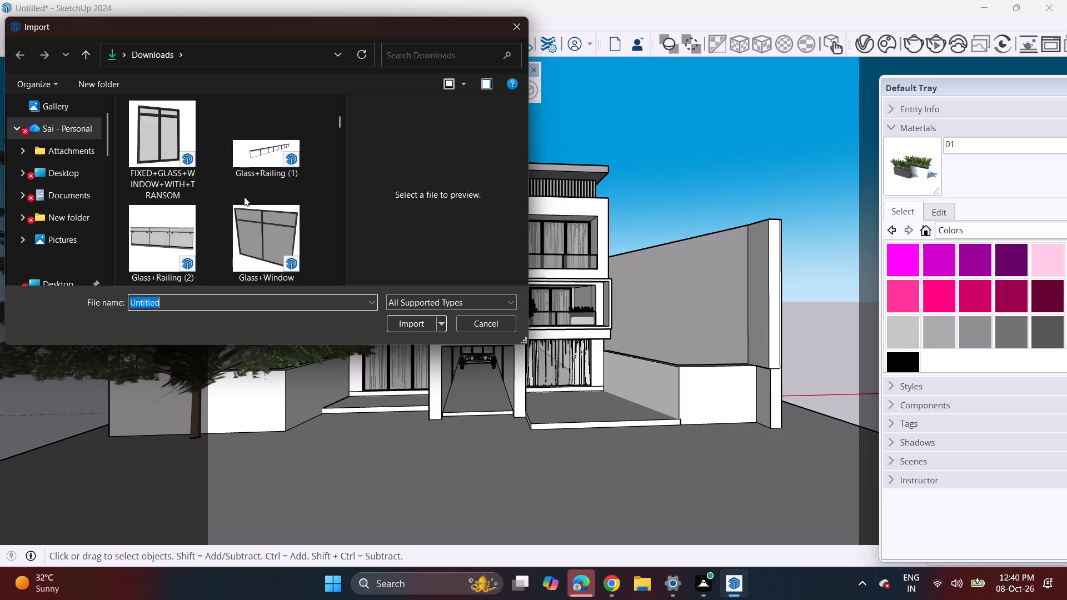
scroll(244, 197, down, 4)
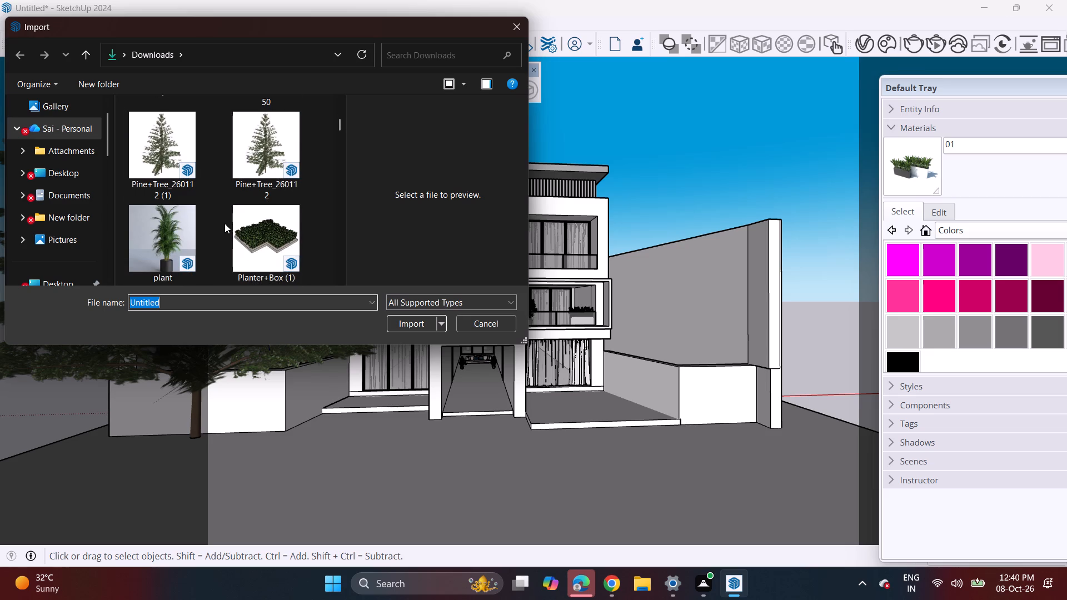
scroll(225, 223, down, 4)
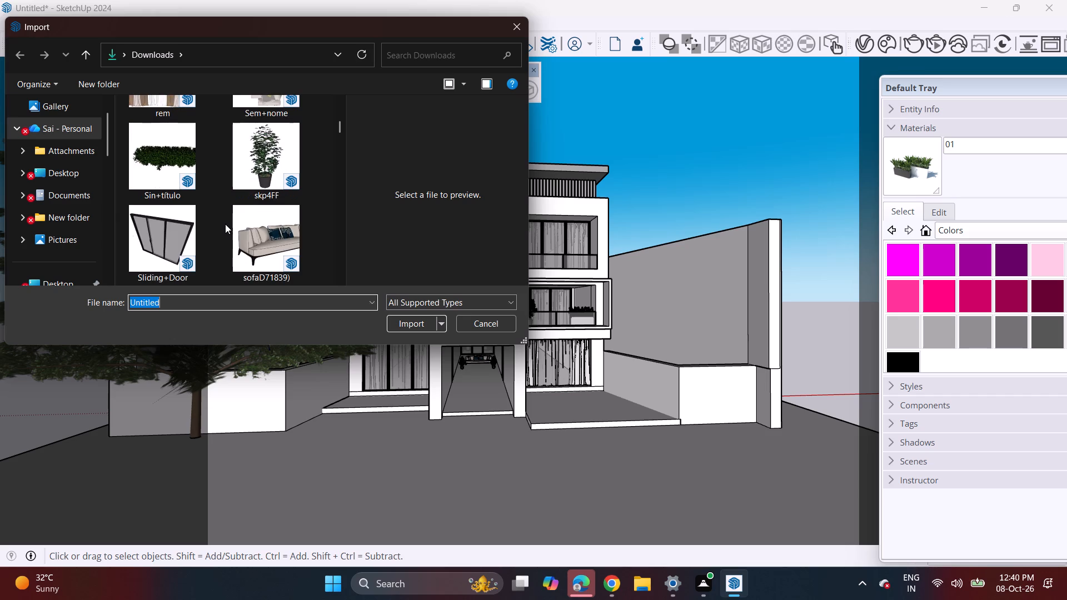
scroll(225, 224, down, 2)
click(267, 180)
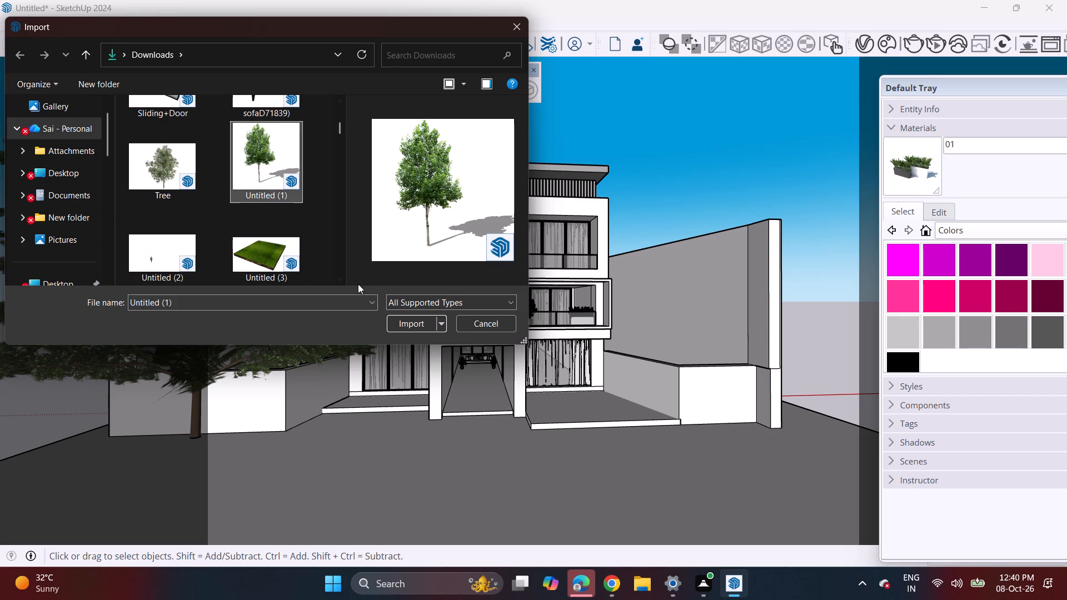
click(411, 325)
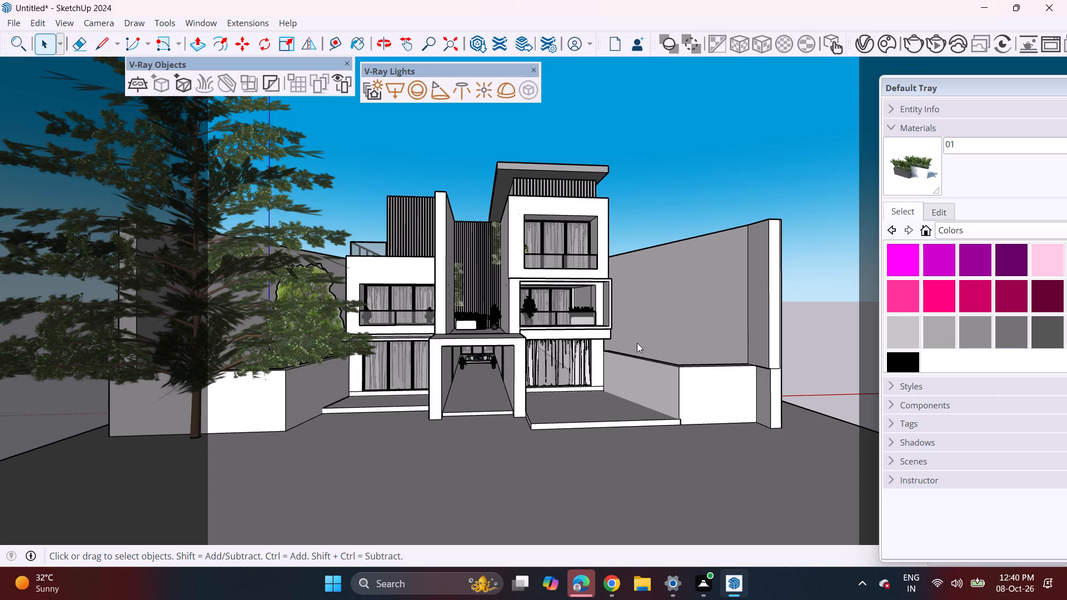
click(661, 327)
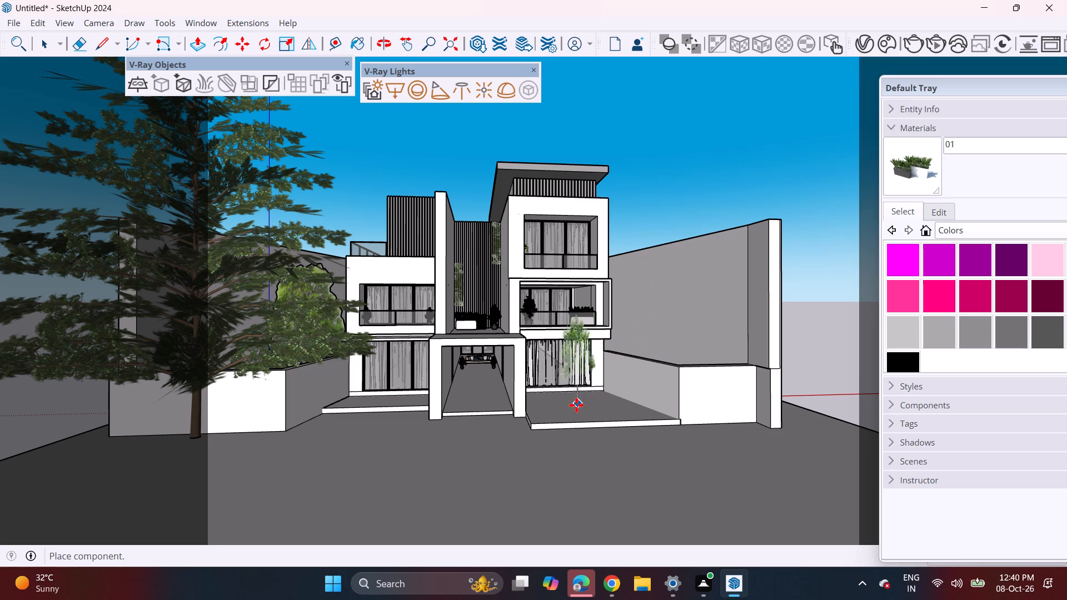
click(723, 431)
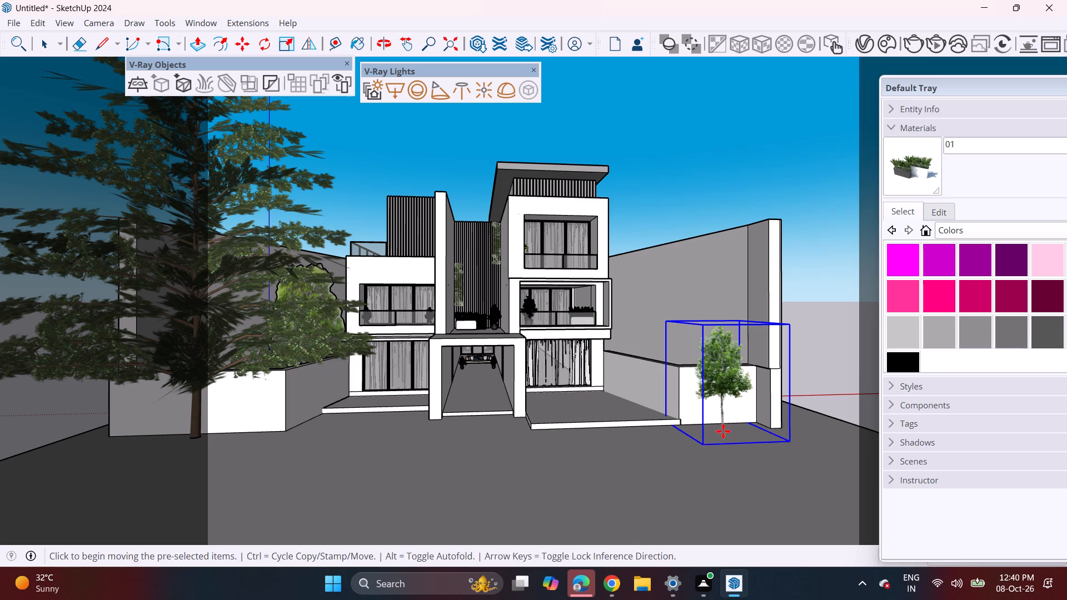
Move the new tree behind the low boundary wall into the side strip next to the house.
middle_drag(749, 424, 678, 458)
scroll(749, 424, up, 1)
scroll(670, 436, up, 4)
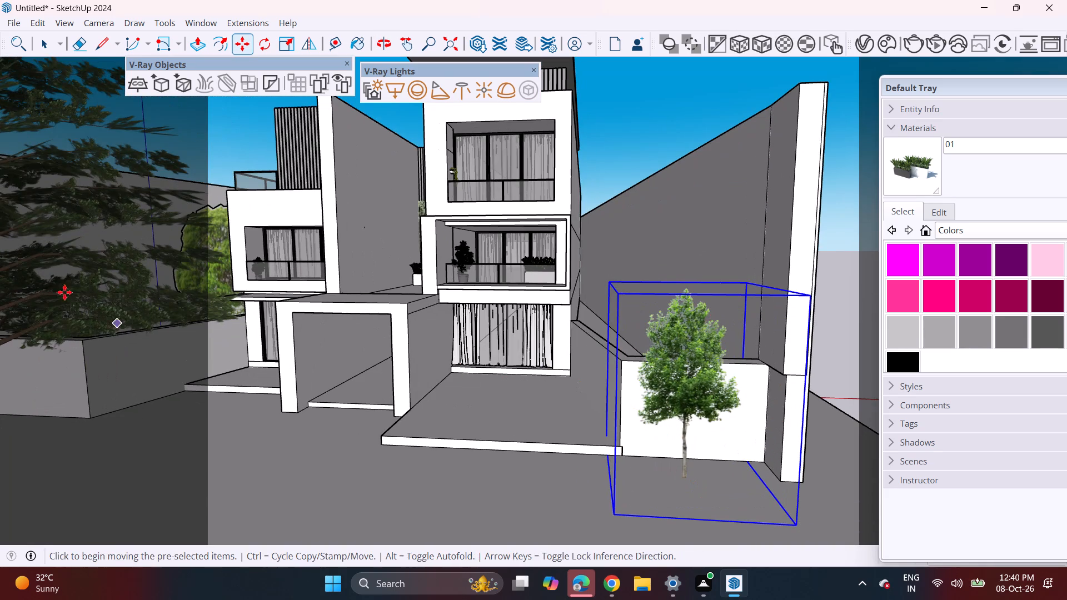
middle_drag(504, 352, 500, 282)
middle_drag(502, 284, 515, 381)
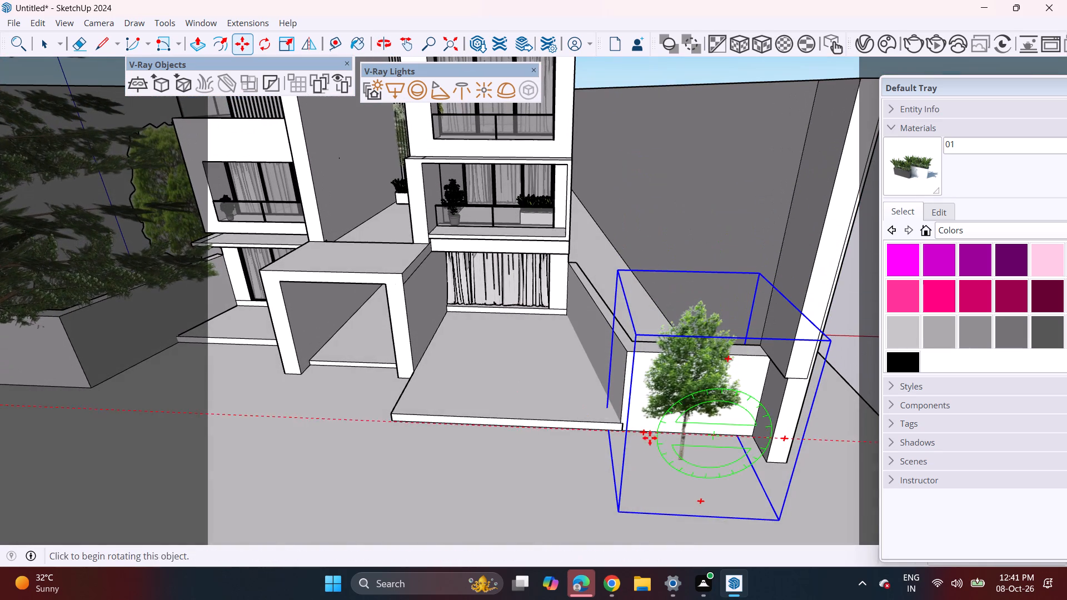
click(622, 513)
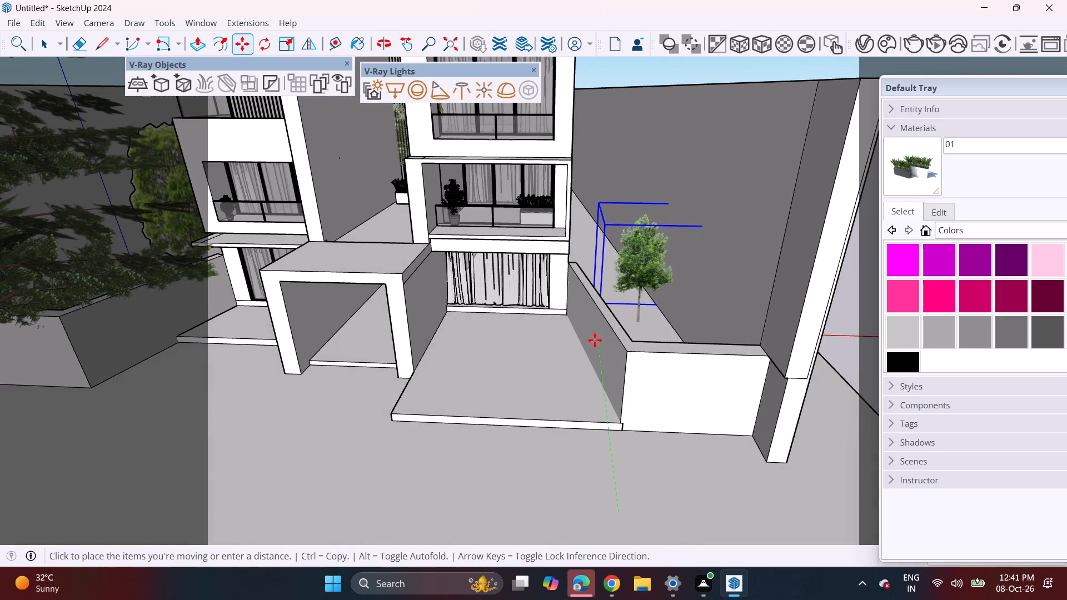
click(580, 332)
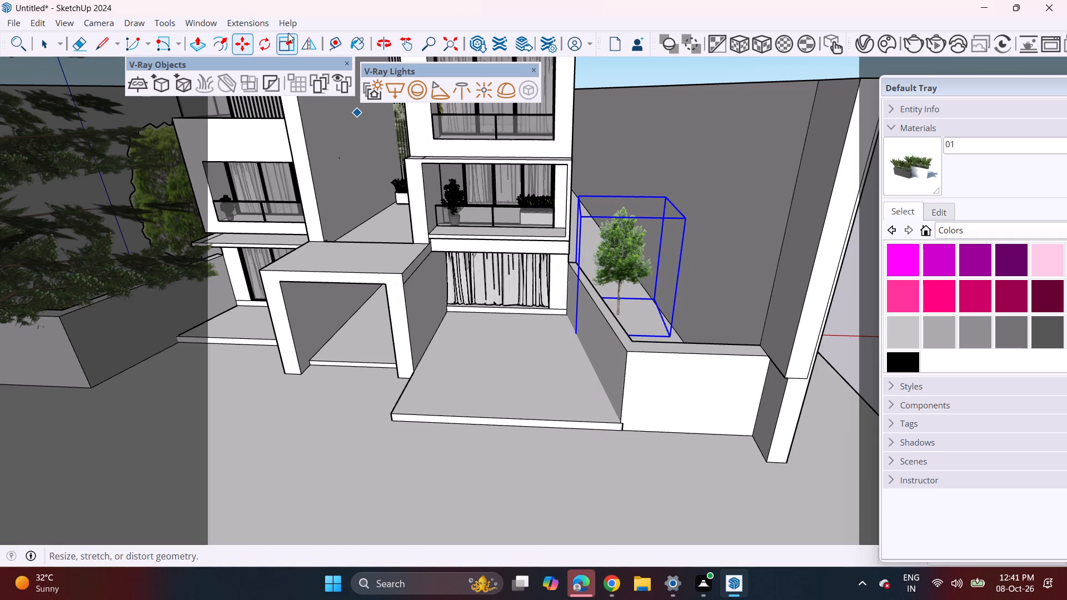
Scale the side-strip tree up uniformly until it reaches roughly the height of the house's upper floor.
click(288, 33)
click(580, 198)
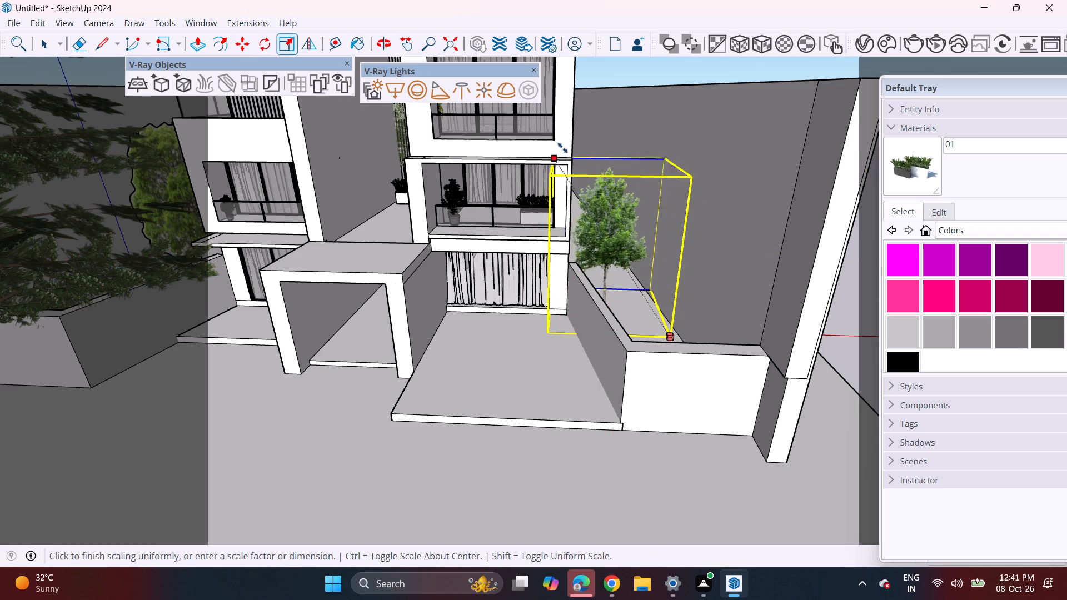
click(555, 89)
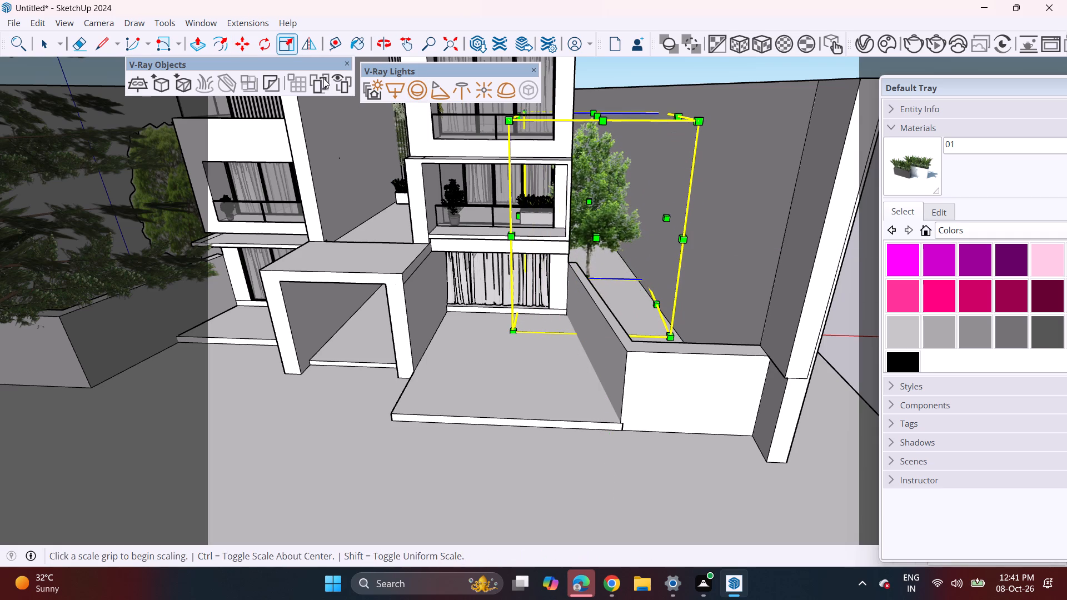
Shift the enlarged tree slightly away from the house wall, toward the tall boundary wall.
click(240, 46)
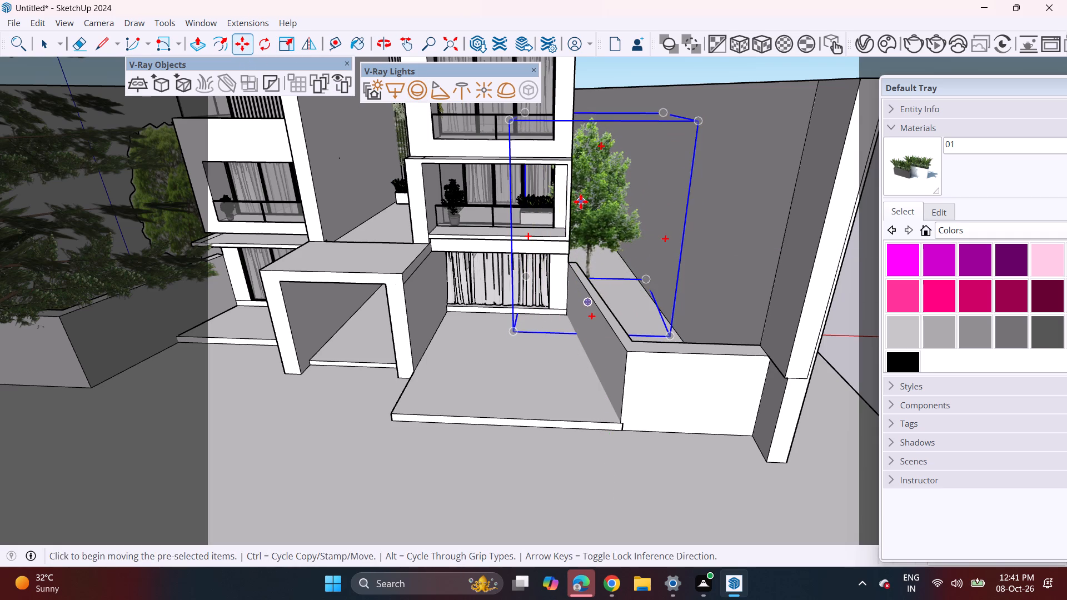
click(581, 202)
click(614, 200)
Examine the front elevation to judge the new tree's size and position beside the house, and deselect it.
scroll(596, 389, down, 3)
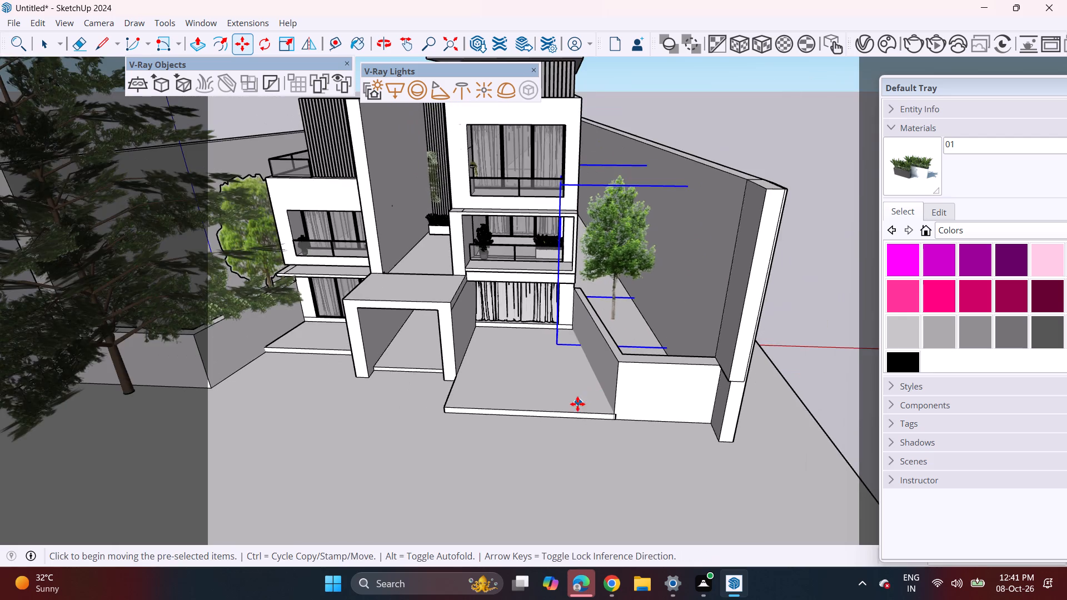
middle_drag(577, 404, 598, 302)
shift+middle_drag(511, 341, 560, 370)
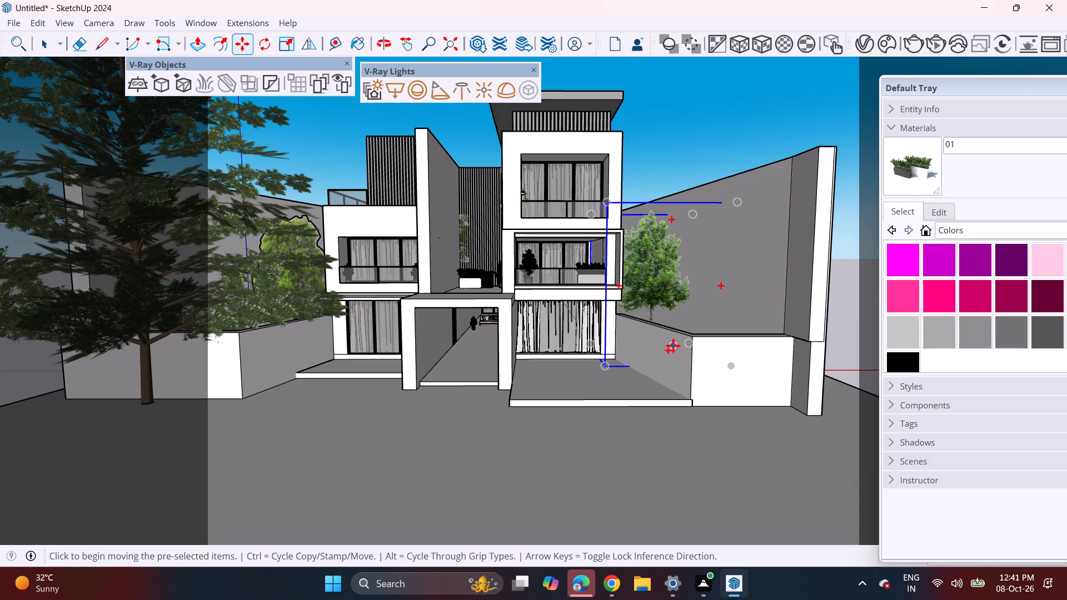
scroll(258, 362, down, 2)
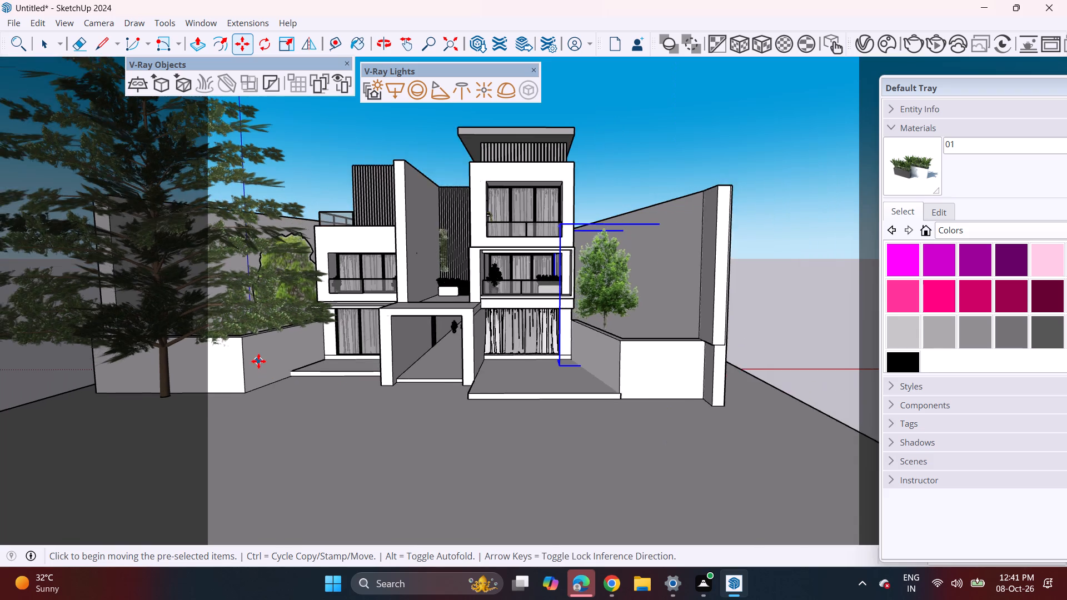
middle_drag(270, 364, 330, 359)
shift+middle_drag(481, 378, 507, 404)
middle_drag(551, 450, 508, 406)
middle_drag(501, 397, 515, 435)
key(space)
click(807, 251)
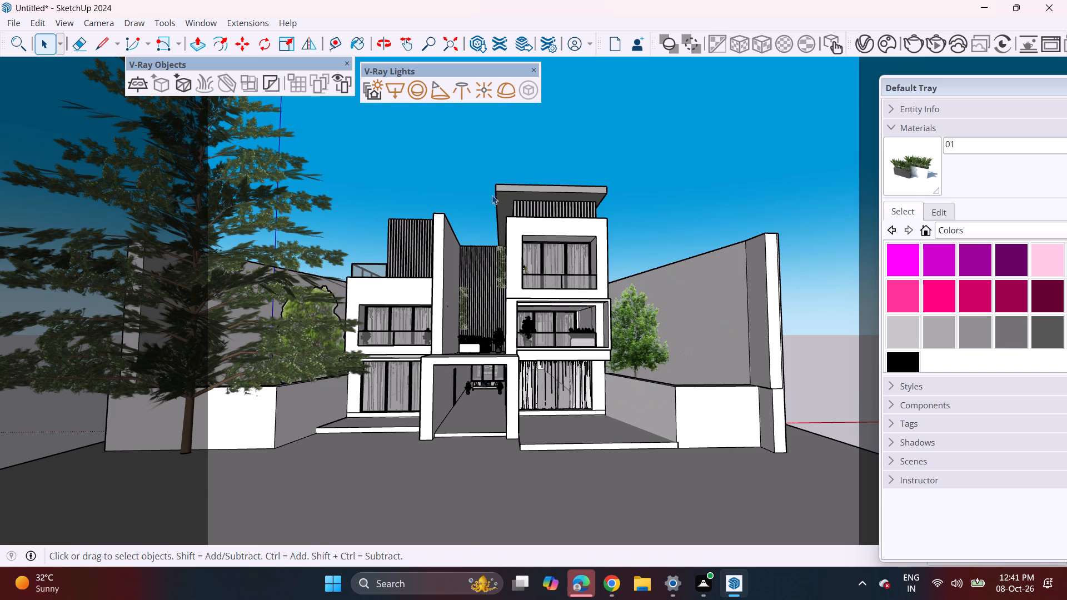
Import the model named Tree from Downloads, accepting that it was created in a newer SketchUp version.
click(23, 28)
click(12, 26)
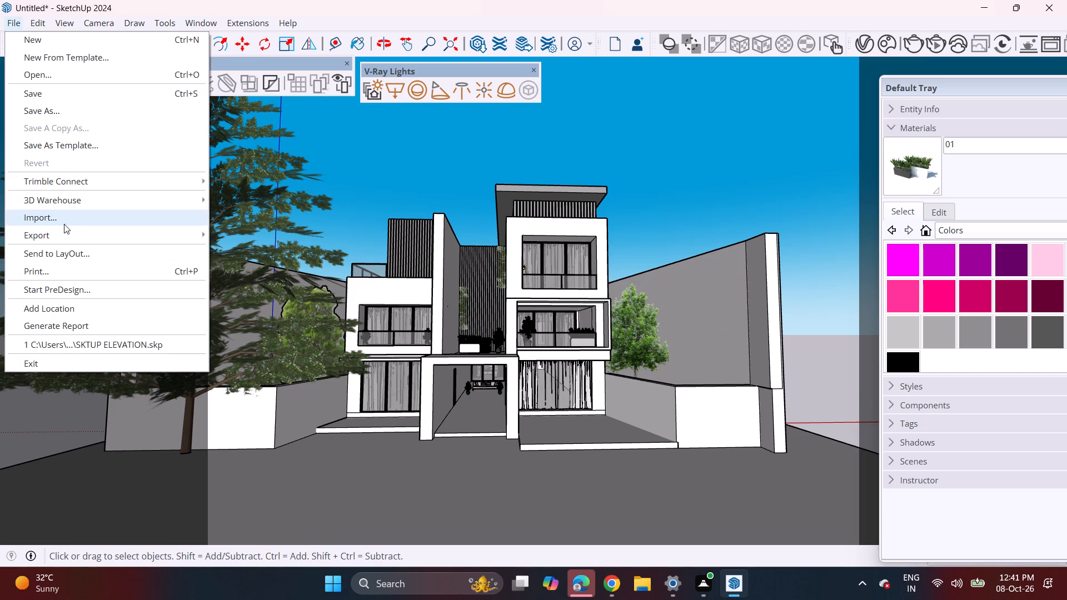
click(64, 224)
scroll(293, 169, down, 15)
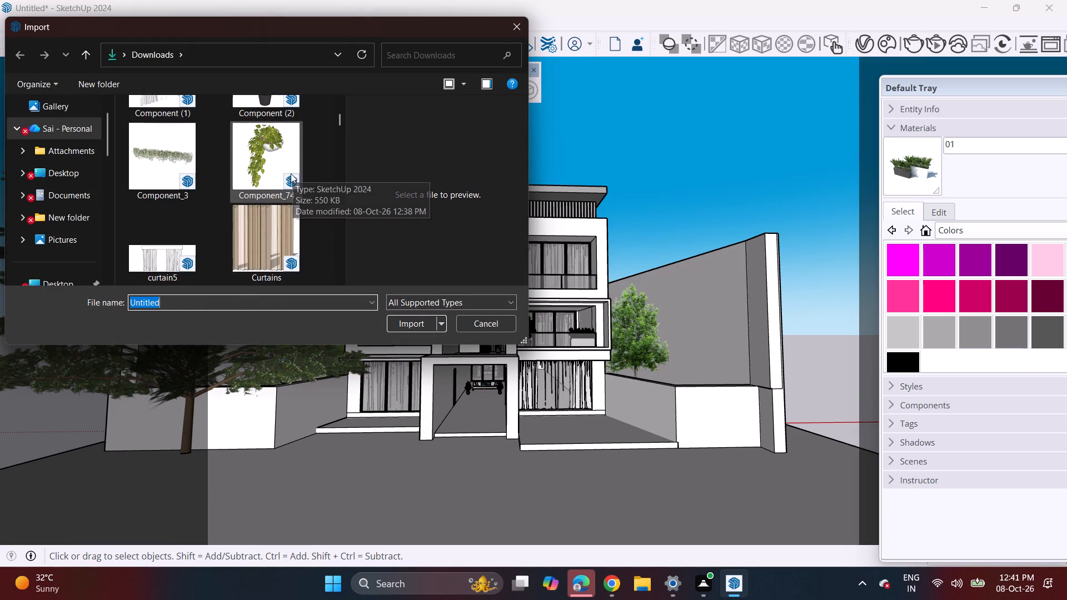
scroll(285, 176, down, 6)
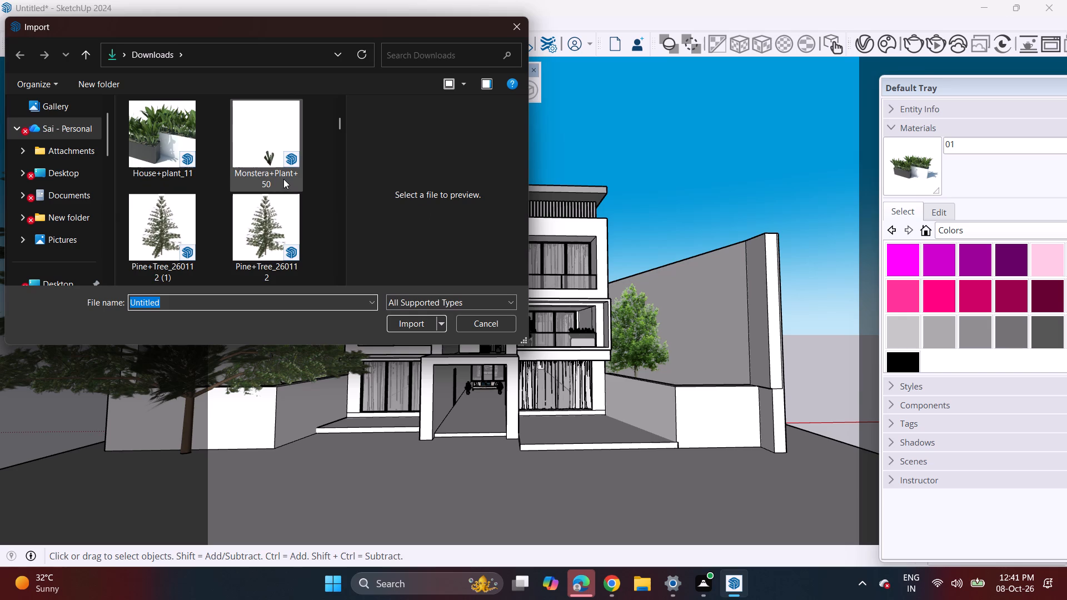
scroll(281, 183, down, 8)
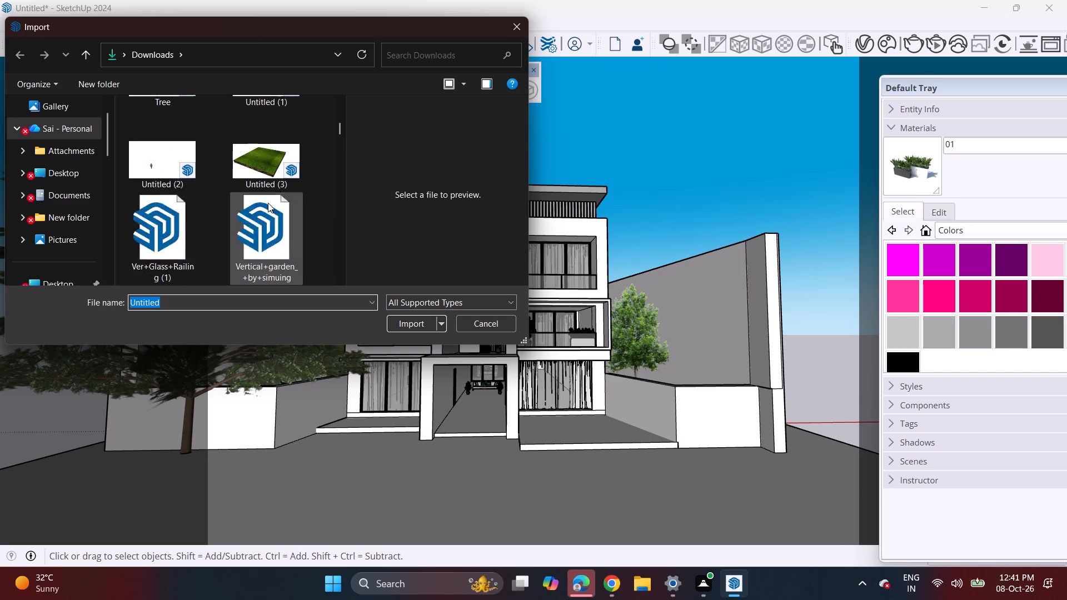
scroll(213, 187, up, 2)
click(134, 234)
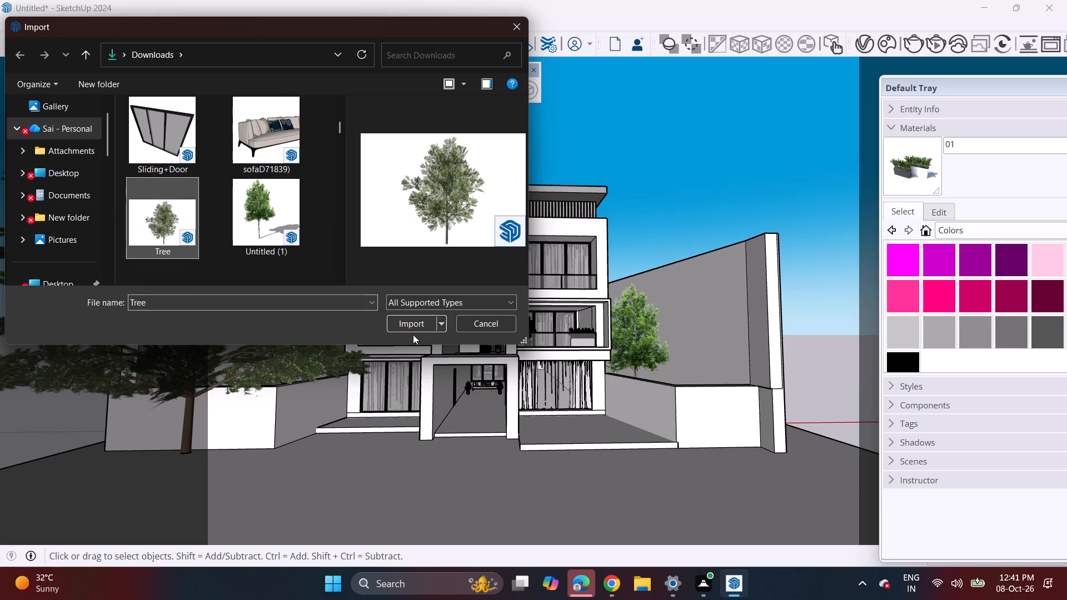
click(413, 329)
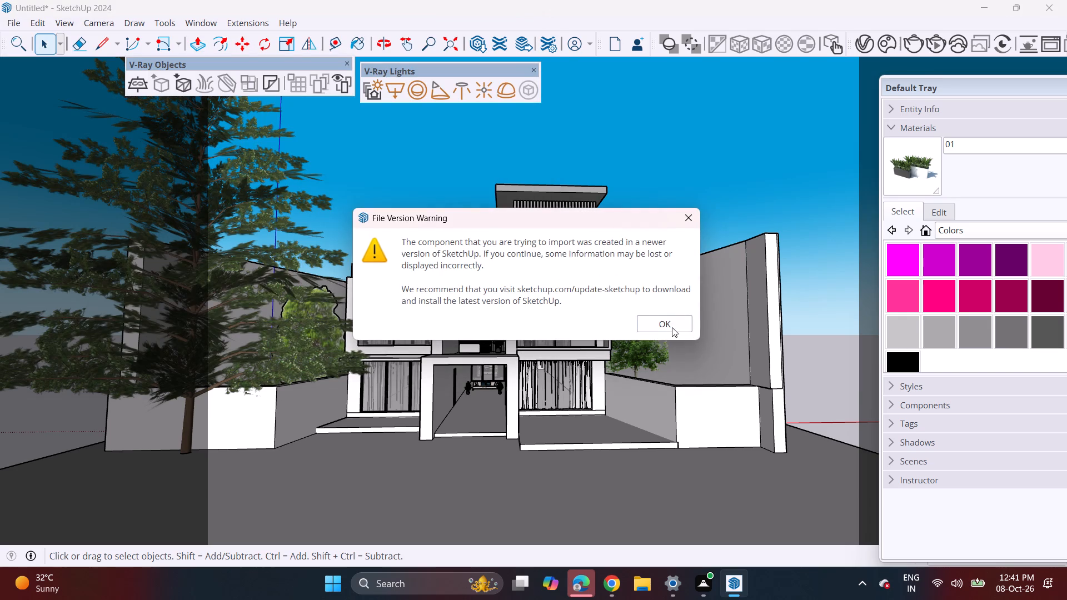
click(672, 327)
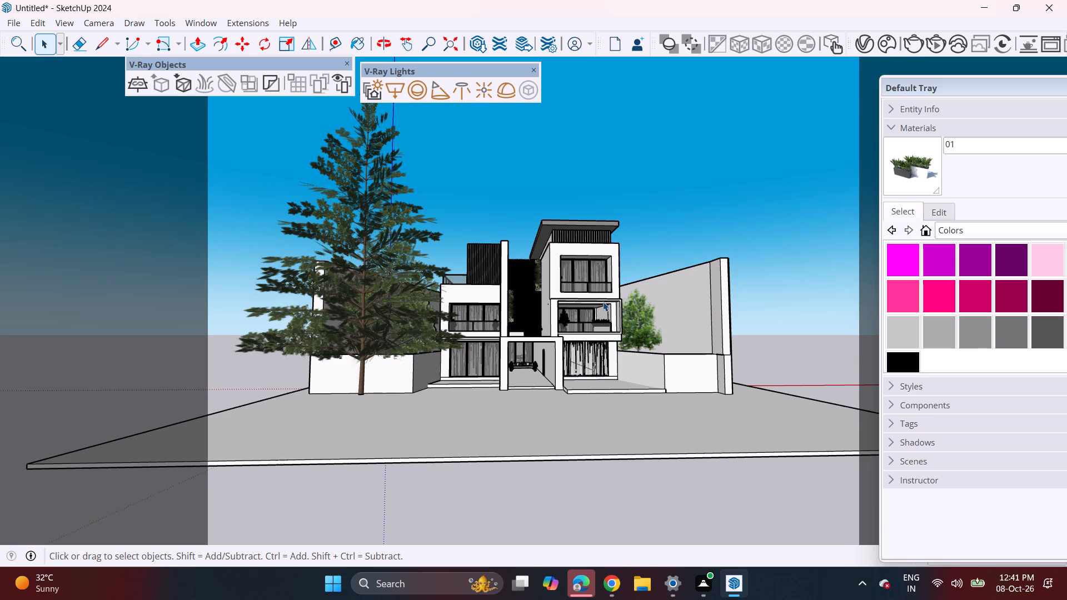
Examine the front elevation from far and near to judge the trees' size and placement around the house.
scroll(368, 383, down, 11)
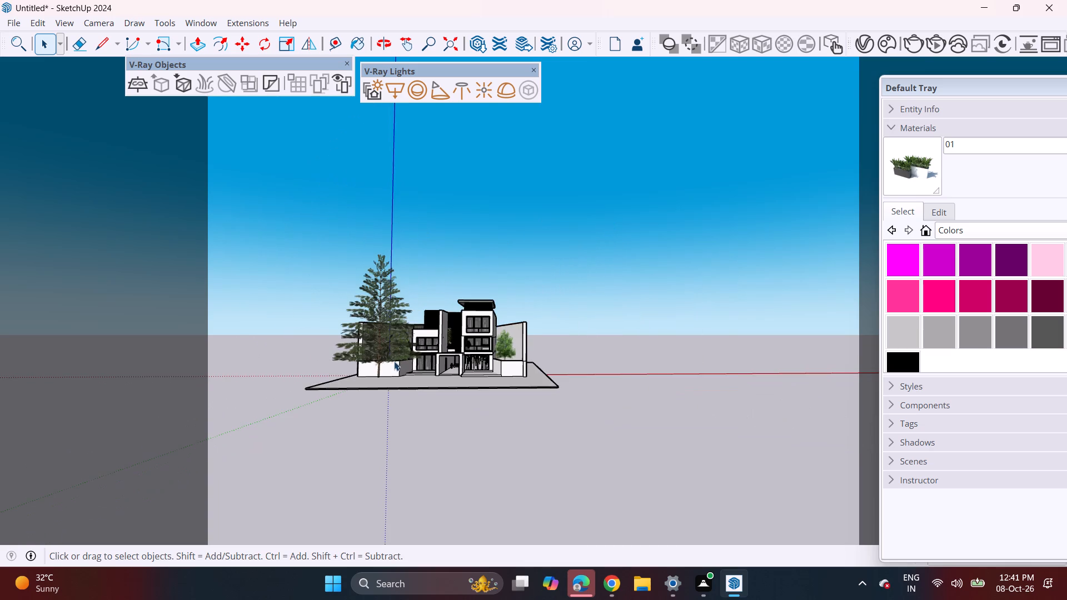
scroll(394, 361, down, 4)
scroll(394, 361, down, 20)
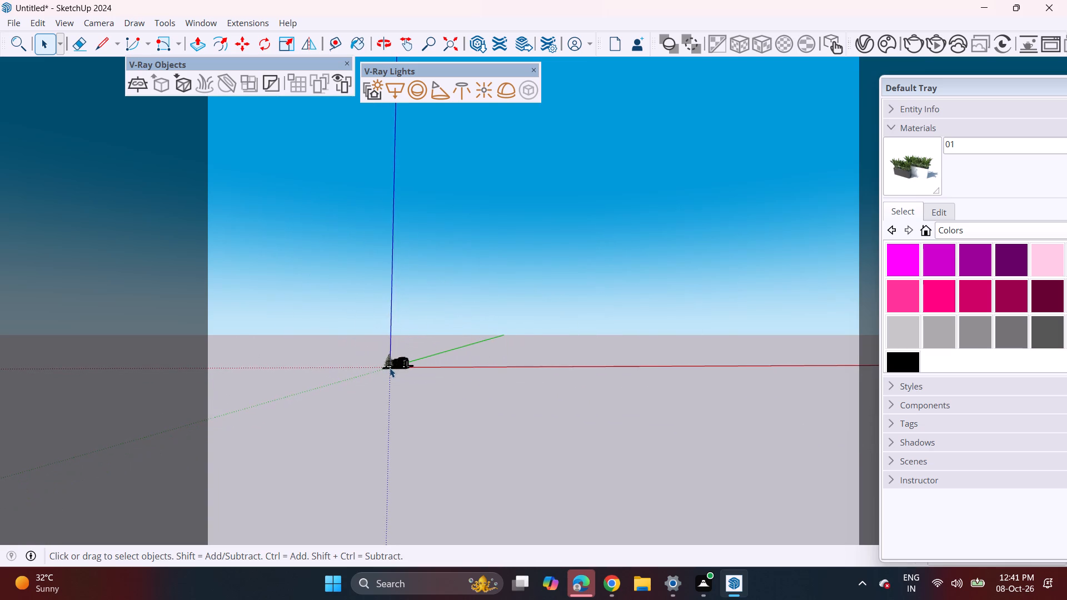
scroll(390, 368, down, 4)
scroll(392, 369, up, 2)
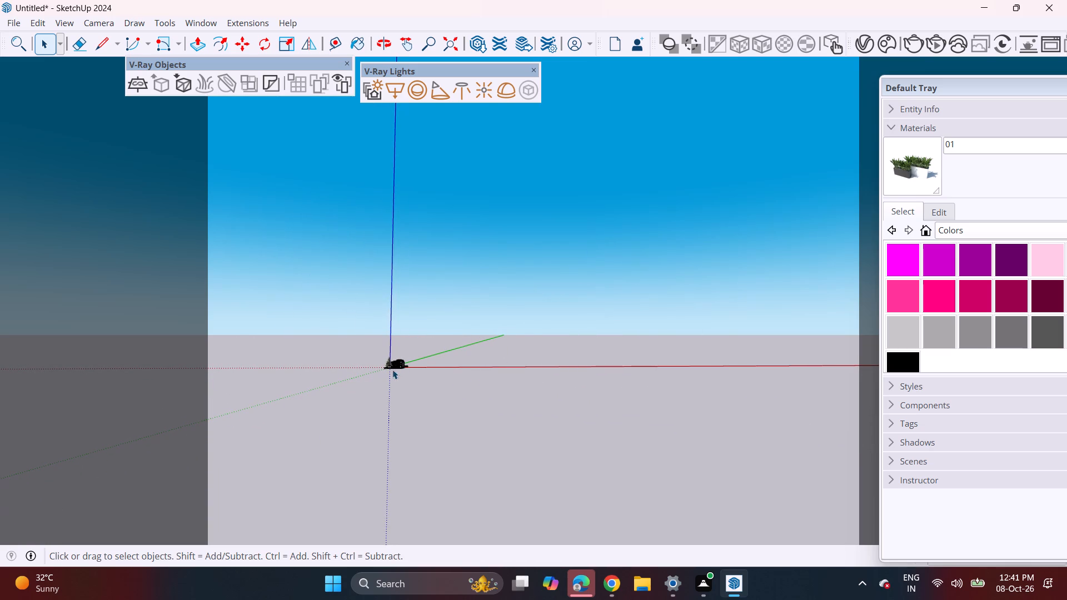
scroll(392, 369, up, 20)
scroll(392, 369, up, 9)
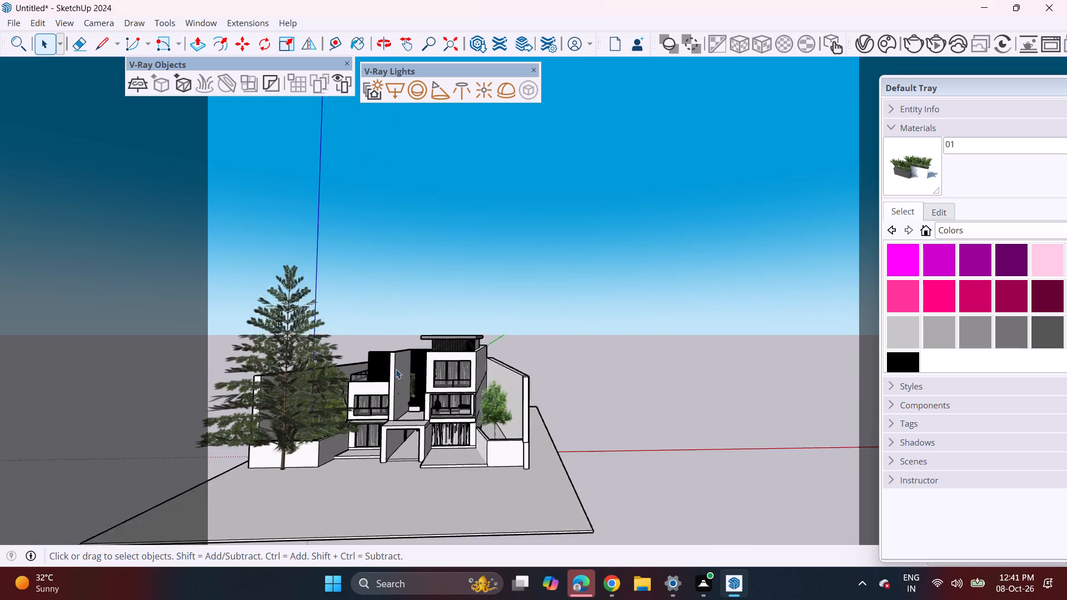
scroll(396, 369, up, 2)
middle_drag(407, 429, 448, 378)
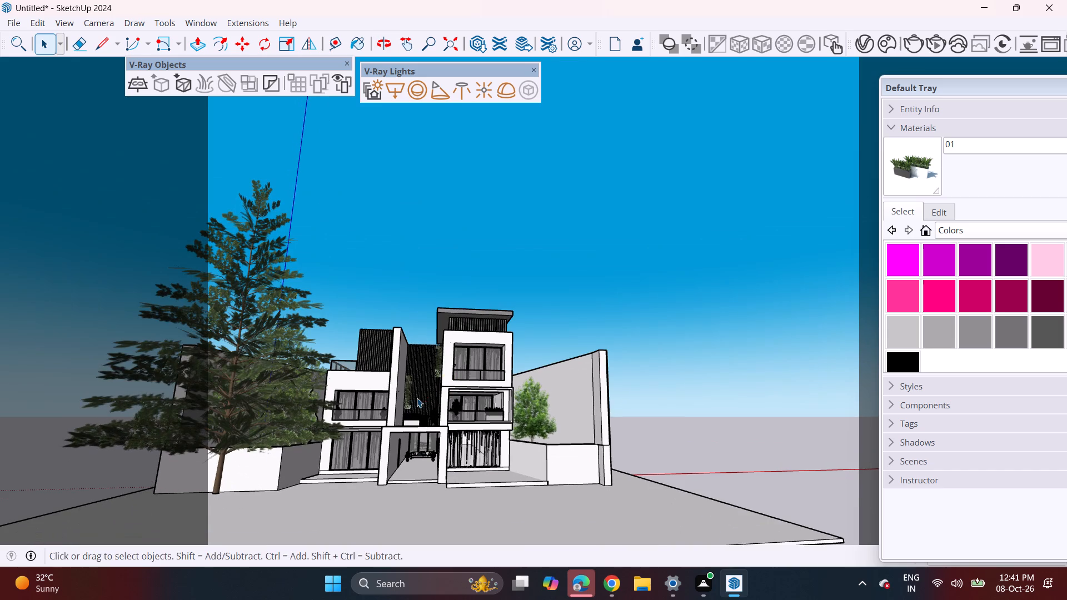
shift+middle_drag(417, 398, 432, 427)
scroll(436, 436, up, 2)
middle_drag(411, 452, 436, 398)
middle_click(438, 402)
scroll(438, 402, up, 2)
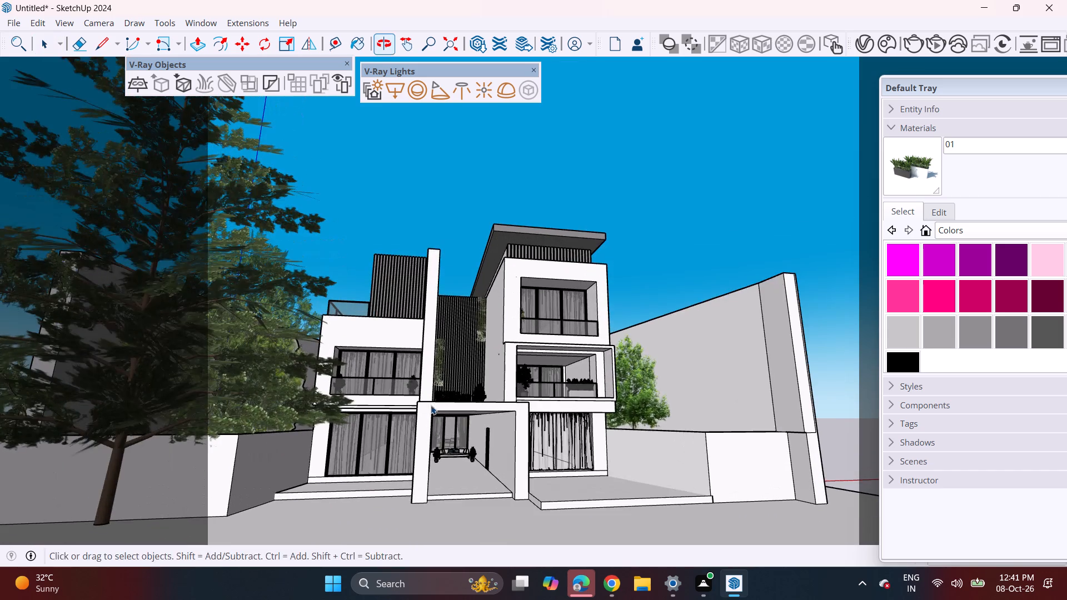
middle_drag(435, 406, 421, 446)
shift+middle_drag(398, 453, 433, 382)
middle_drag(455, 387, 416, 407)
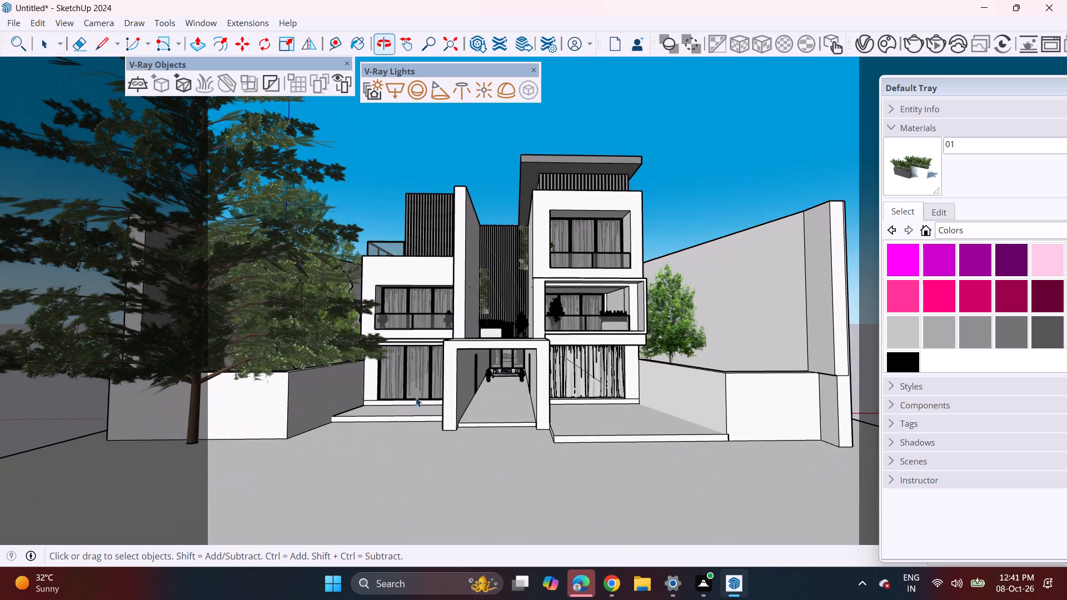
scroll(421, 384, up, 1)
scroll(422, 384, down, 1)
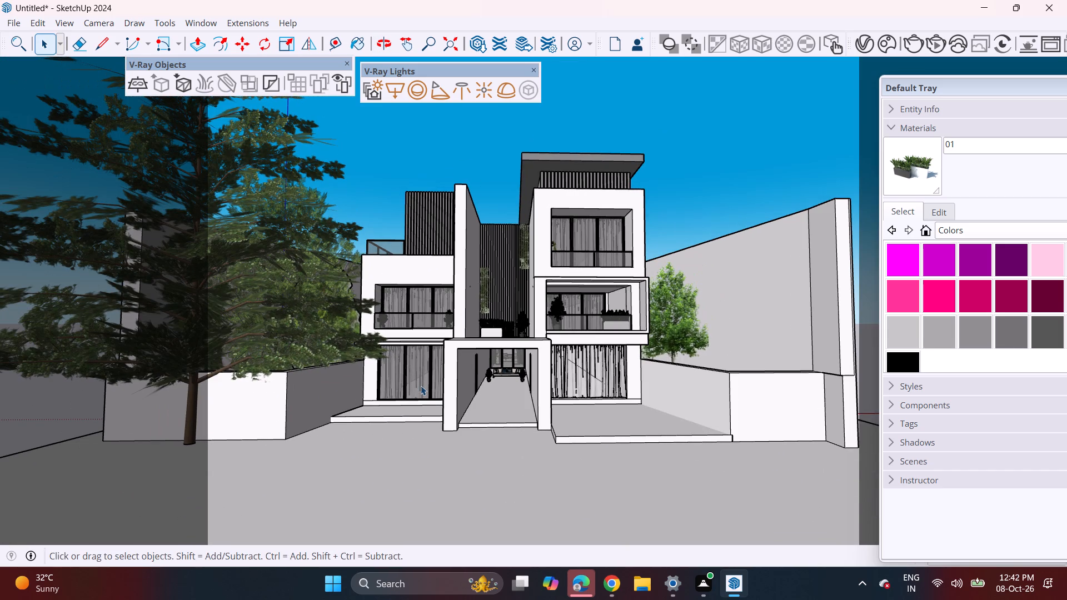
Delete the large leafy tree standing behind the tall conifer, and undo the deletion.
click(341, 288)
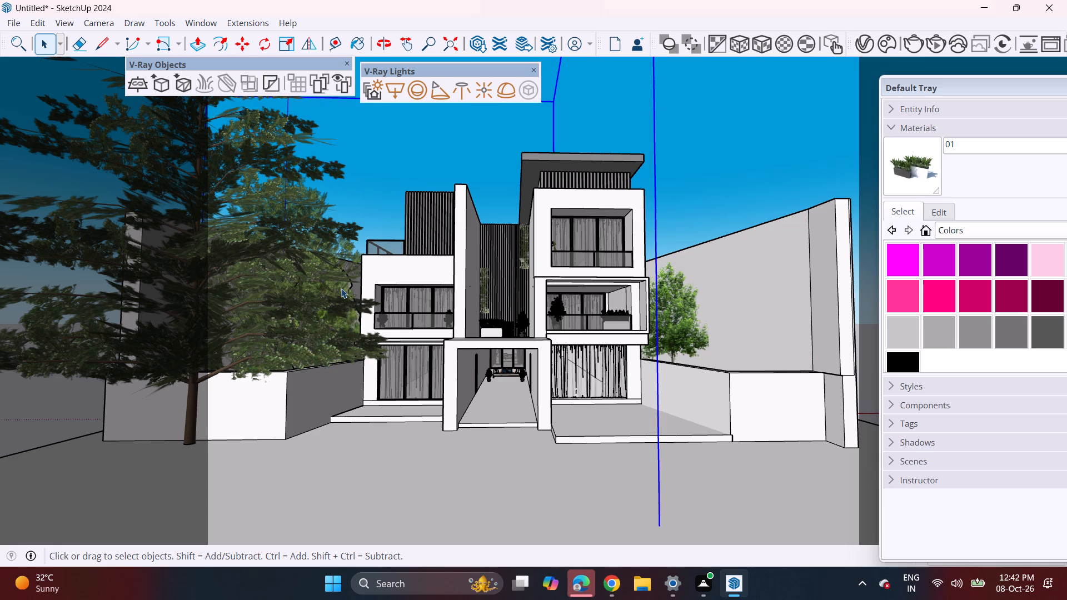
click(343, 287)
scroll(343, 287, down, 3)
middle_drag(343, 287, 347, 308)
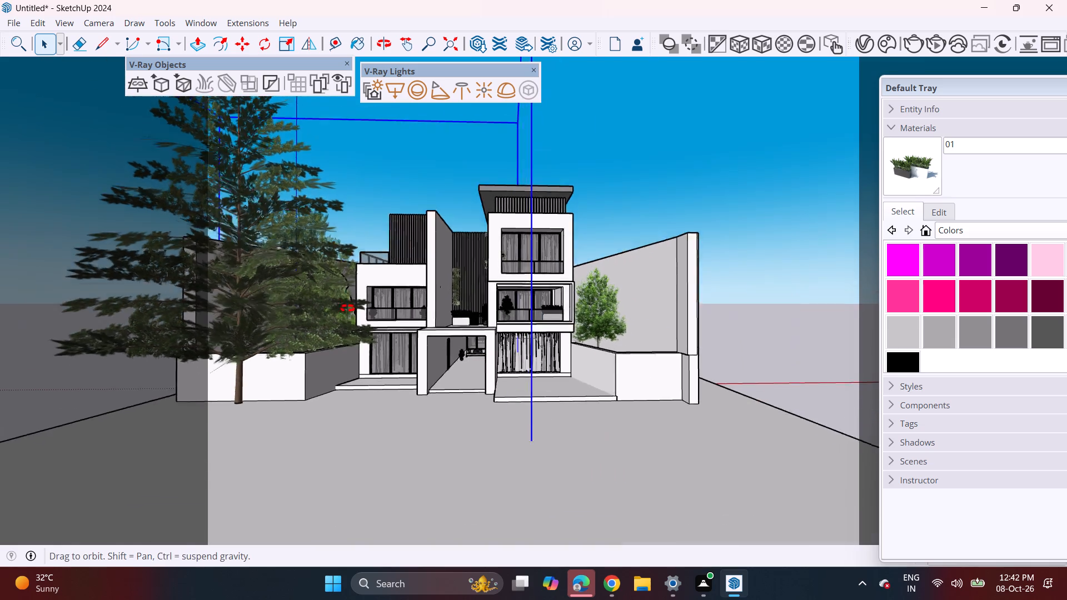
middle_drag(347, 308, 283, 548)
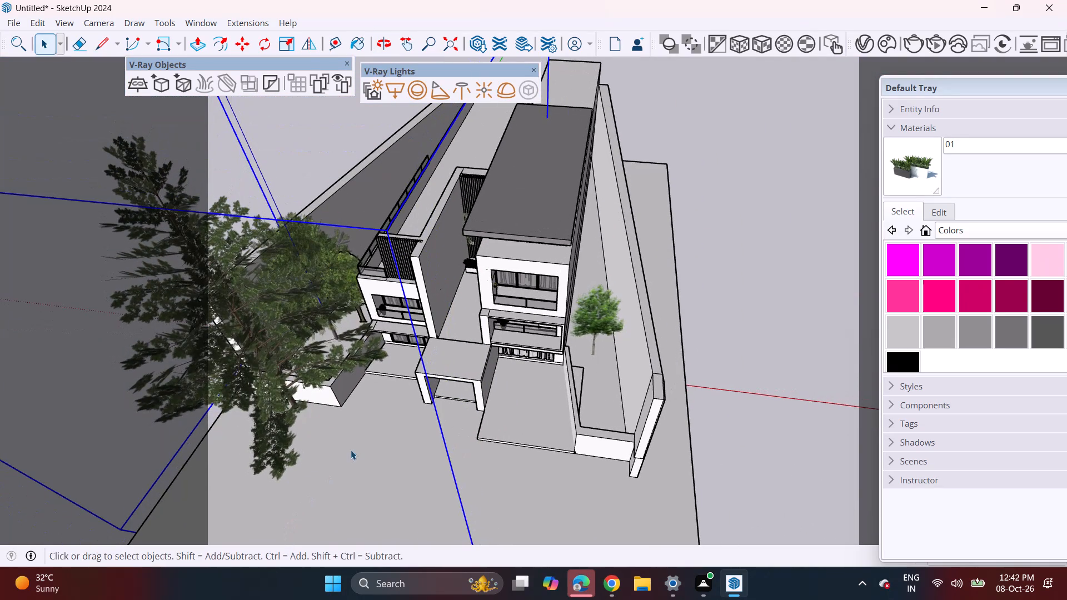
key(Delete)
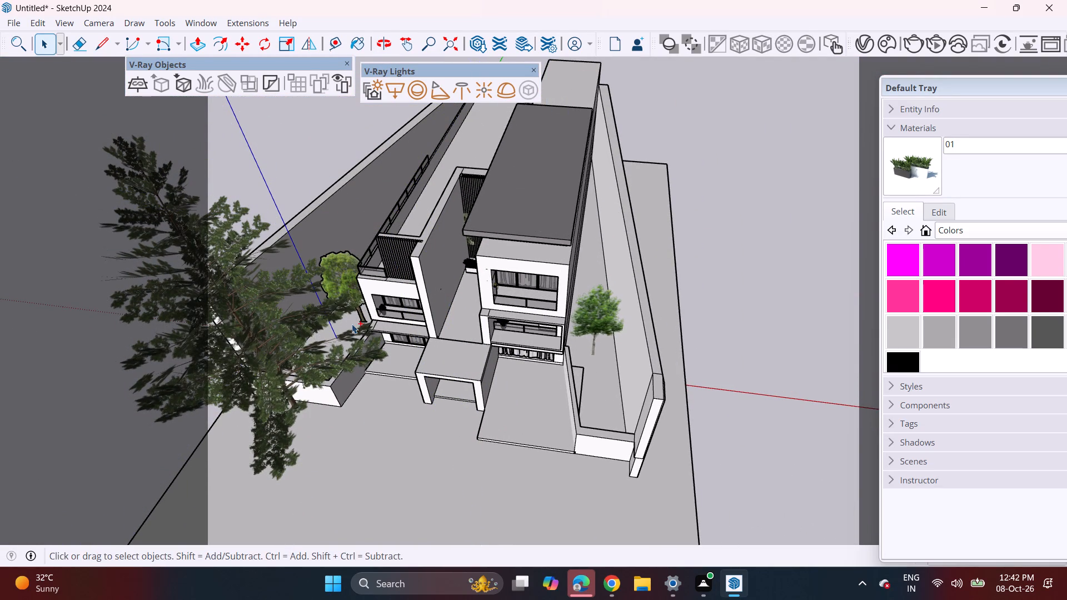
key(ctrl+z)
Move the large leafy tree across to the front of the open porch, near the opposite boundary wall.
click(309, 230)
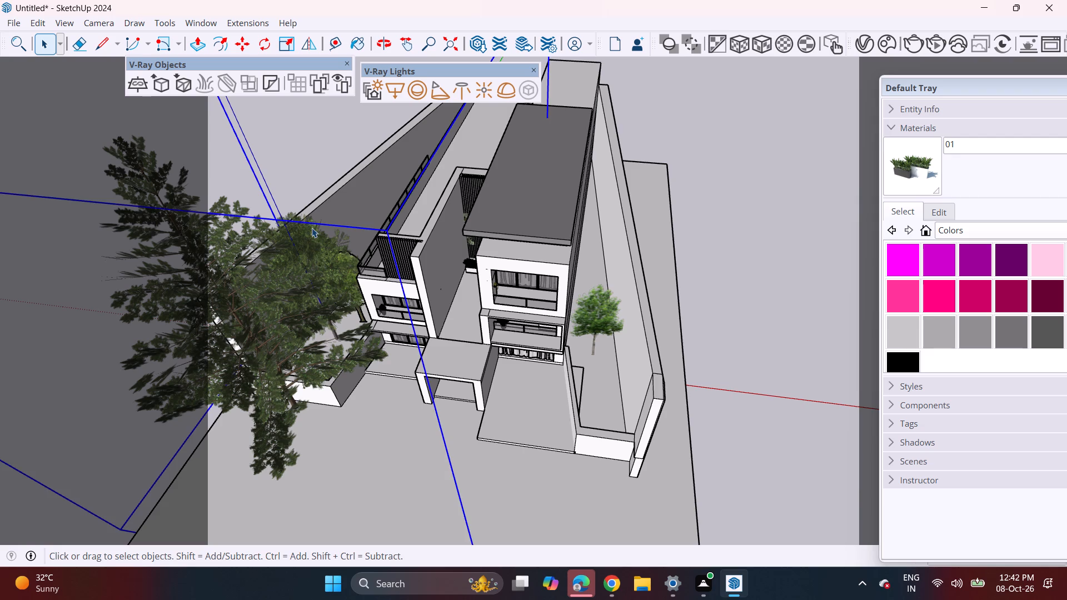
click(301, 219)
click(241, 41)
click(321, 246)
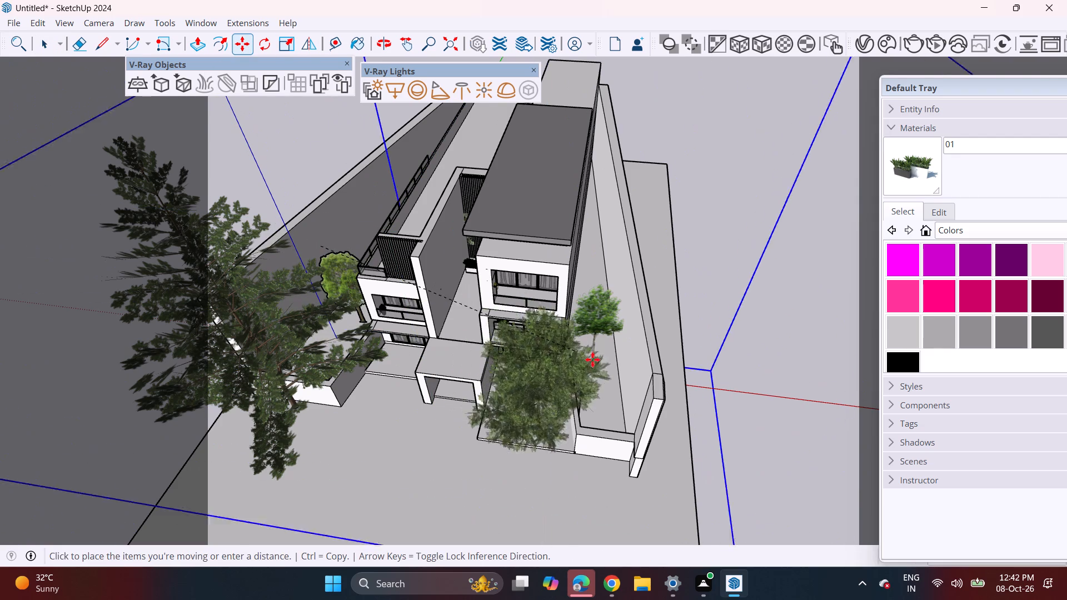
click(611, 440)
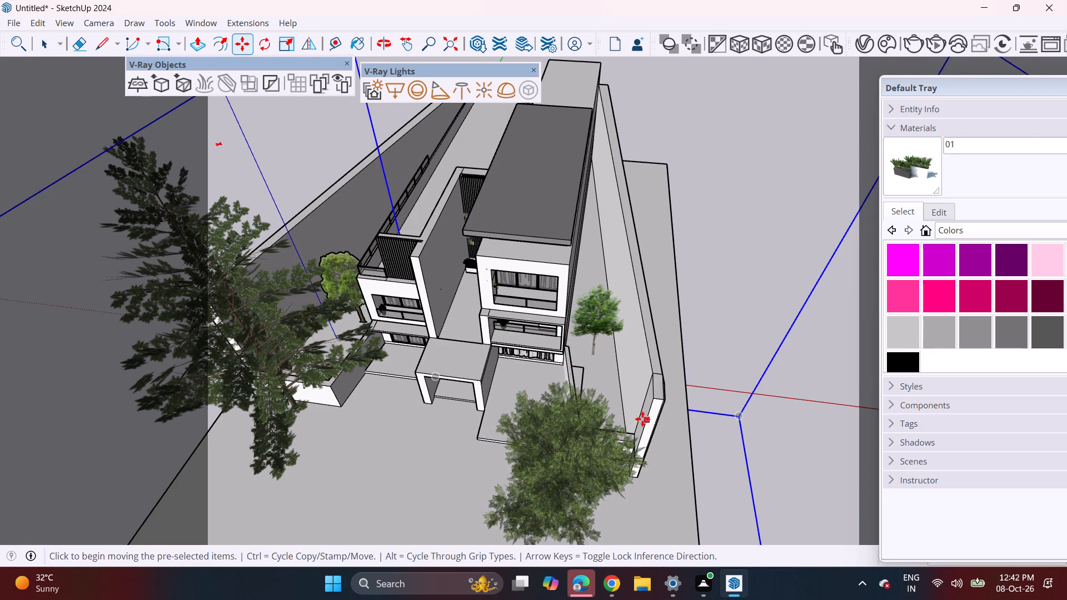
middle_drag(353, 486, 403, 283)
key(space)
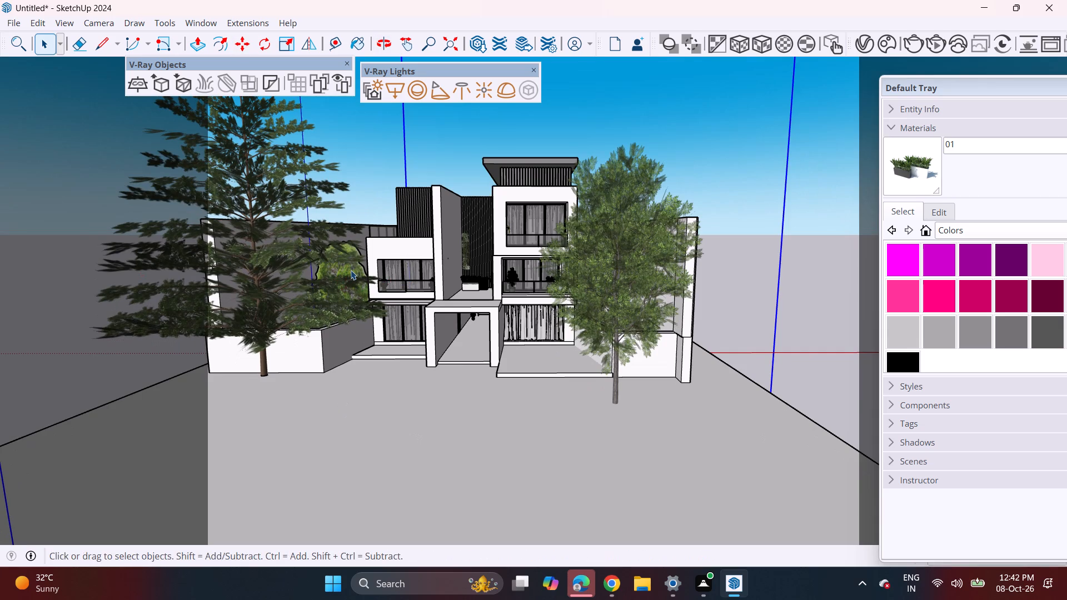
Delete the light-green rounded tree between the terrace-side wing and its boundary wall.
click(351, 270)
key(Delete)
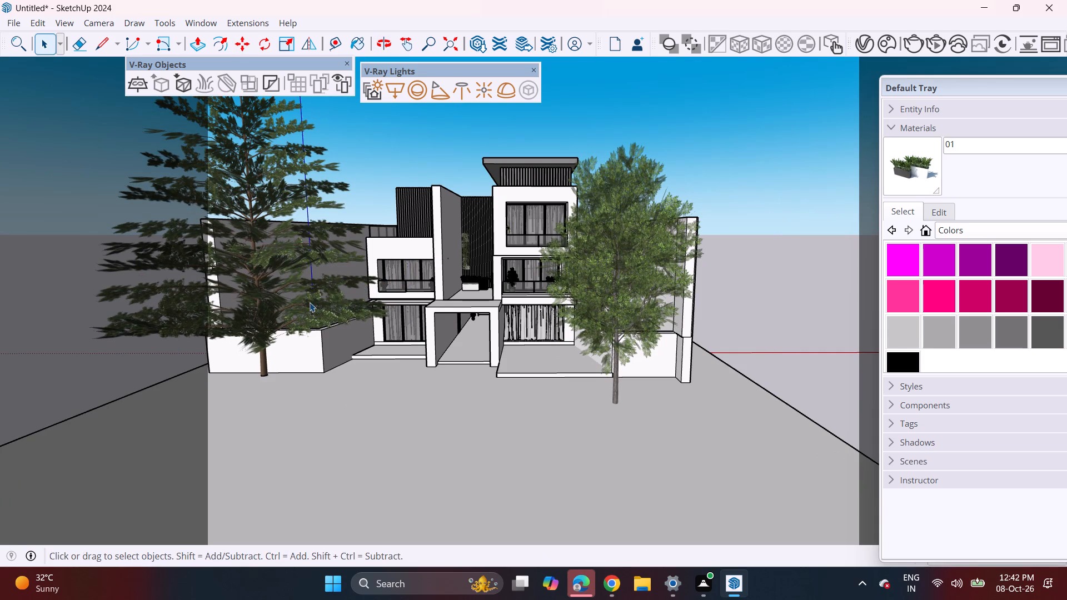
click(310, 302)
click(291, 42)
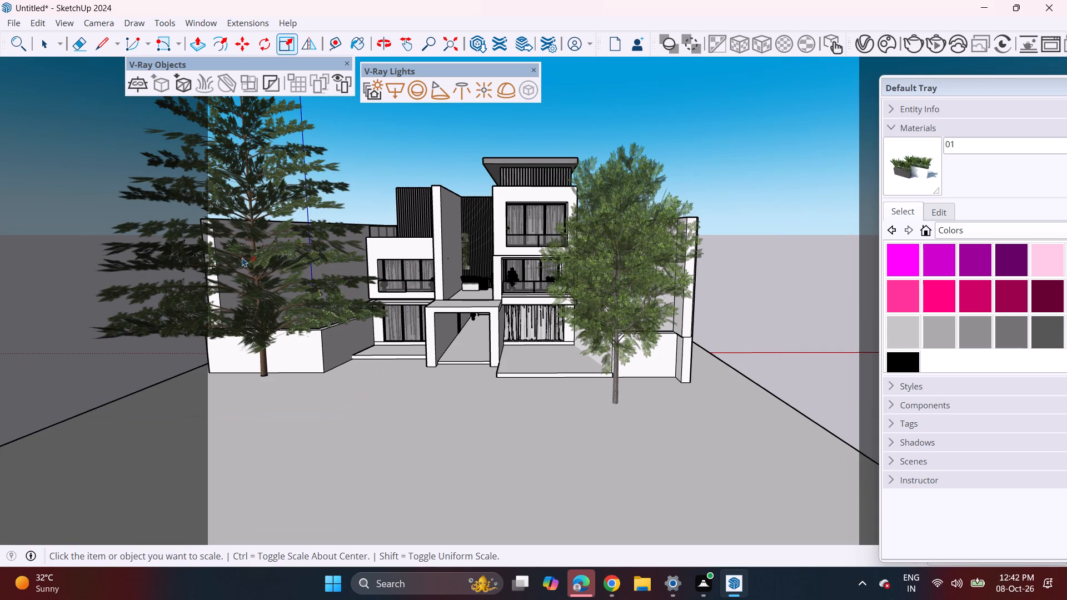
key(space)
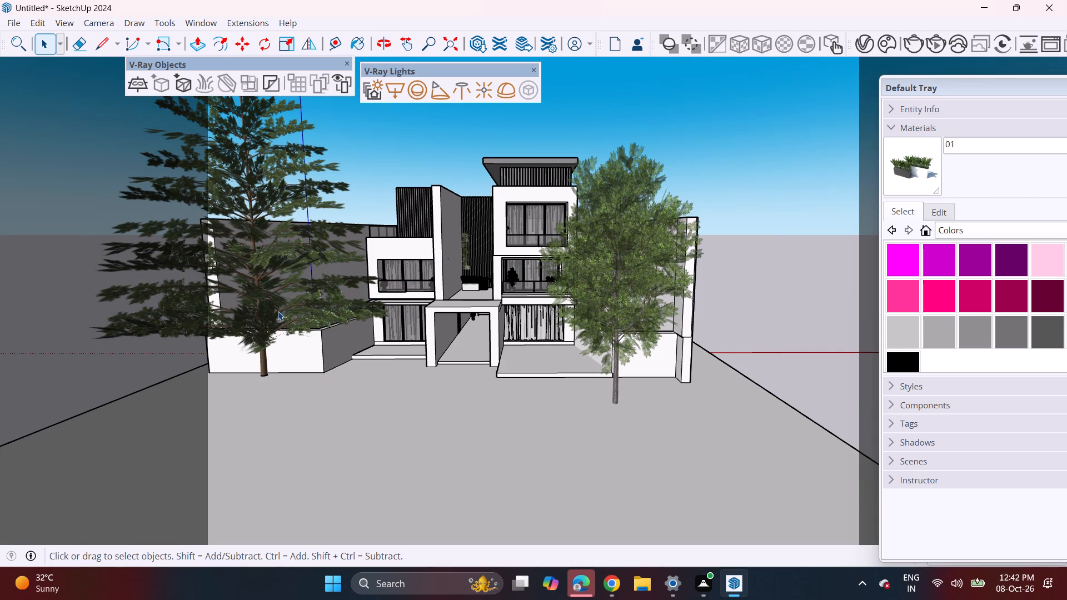
Move the tall conifer back along the terrace-side boundary wall, toward the rear of the house, and nudge it slightly.
click(278, 311)
key(m)
click(280, 343)
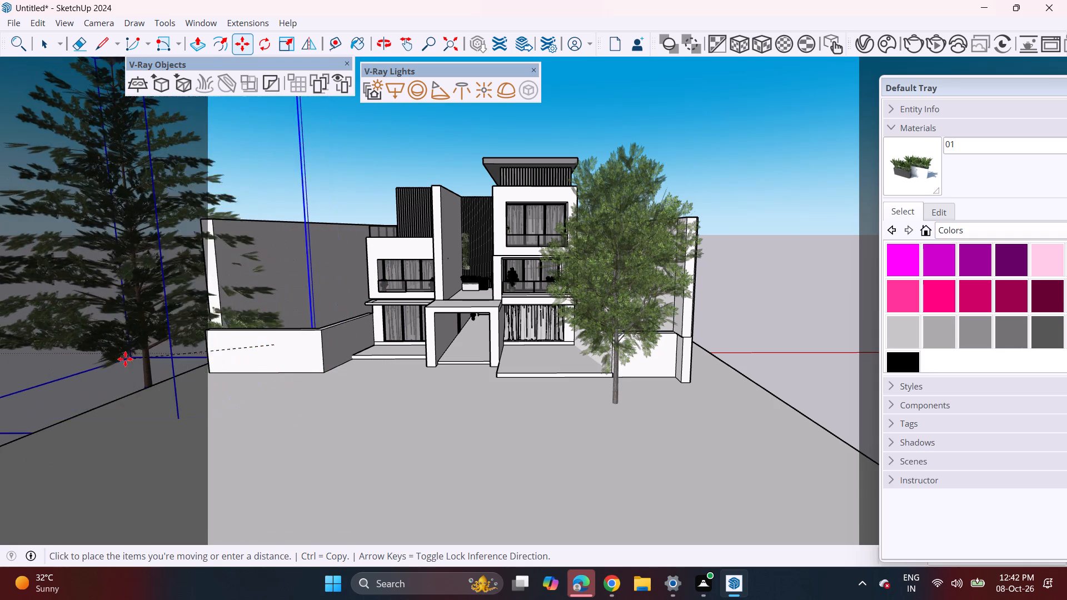
middle_drag(148, 321, 519, 347)
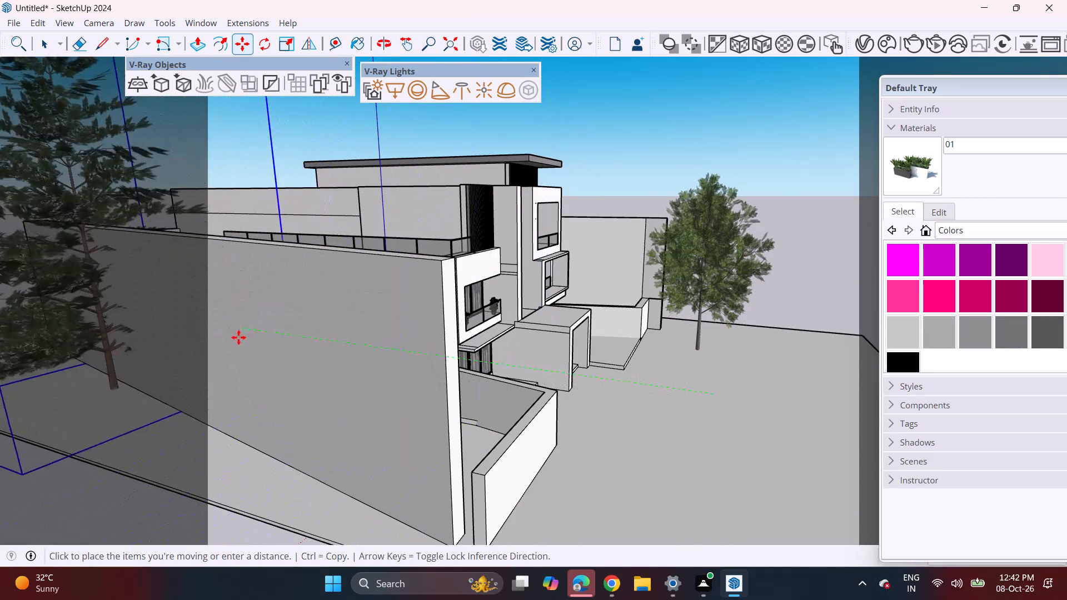
click(142, 326)
middle_drag(596, 368, 362, 313)
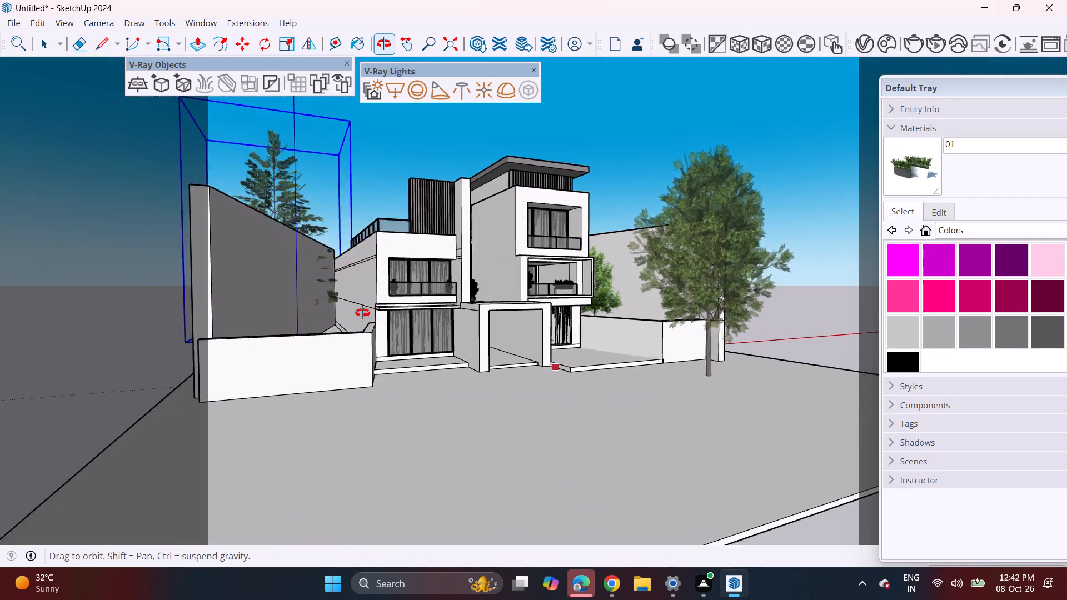
middle_drag(362, 313, 295, 329)
middle_drag(481, 397, 361, 416)
click(520, 331)
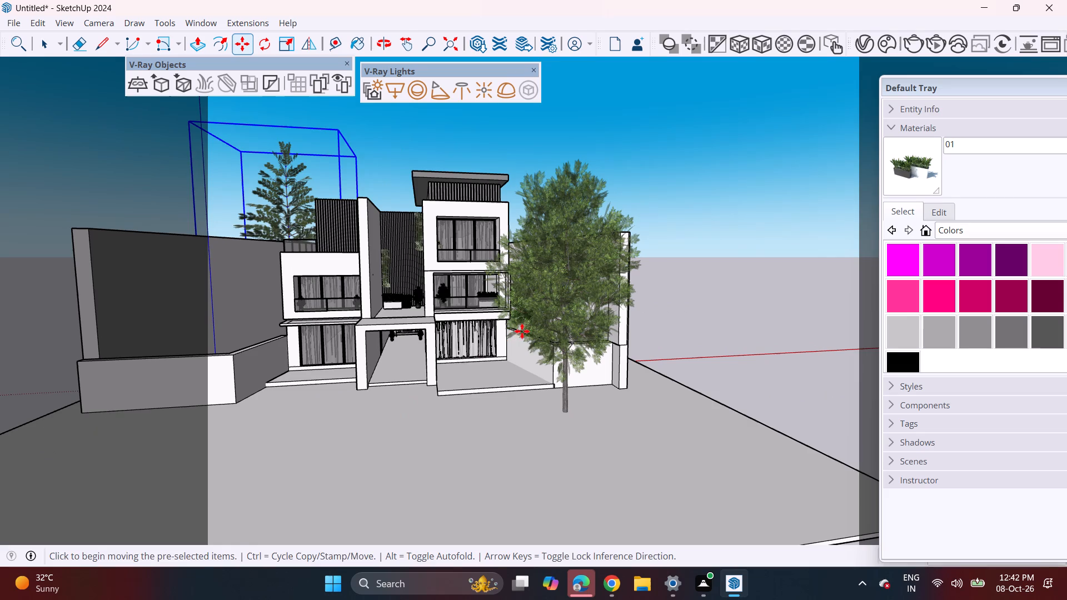
click(542, 351)
key(space)
Move the large leafy tree across the frontage to stand before the low boundary wall on the terrace side.
click(574, 317)
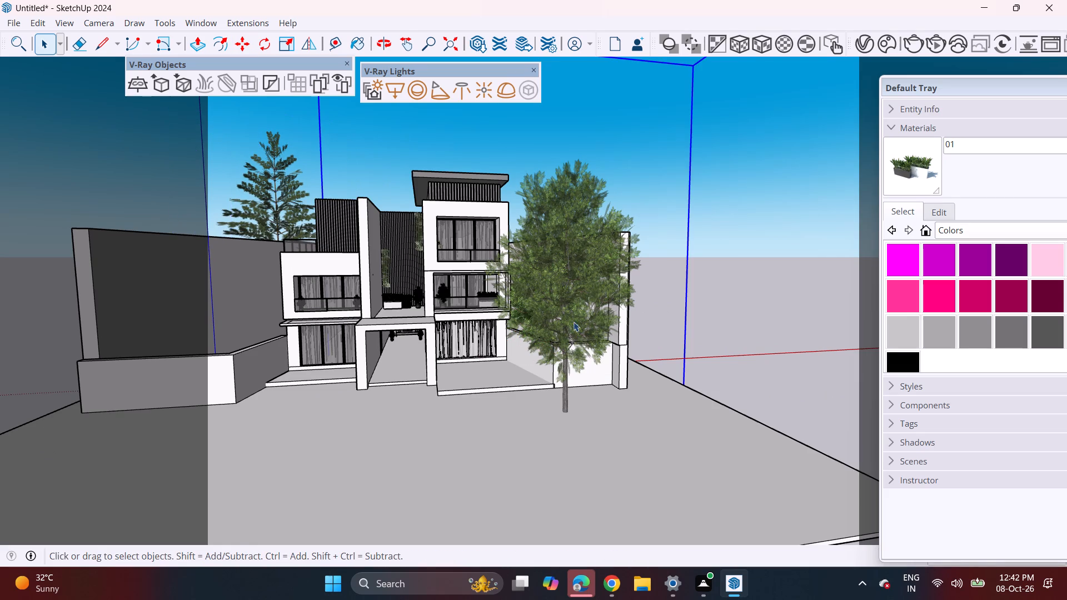
click(571, 289)
key(m)
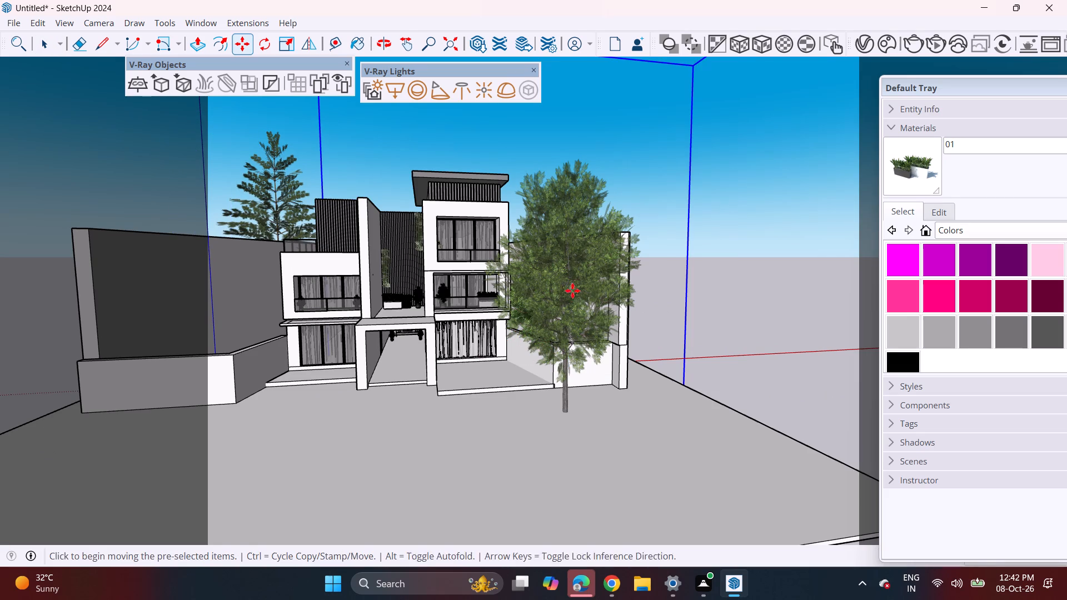
click(569, 331)
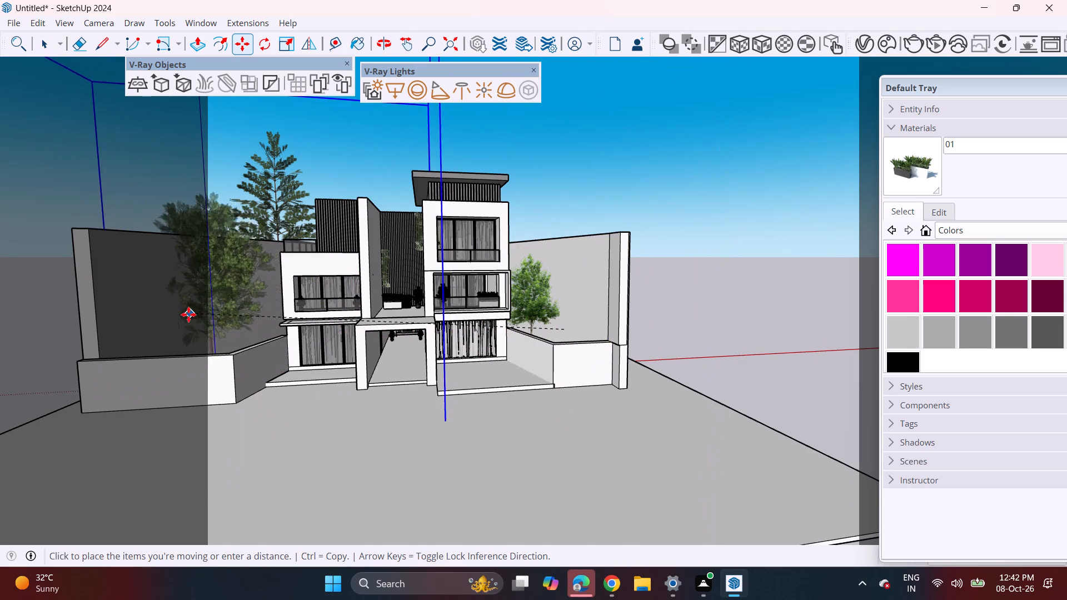
click(152, 333)
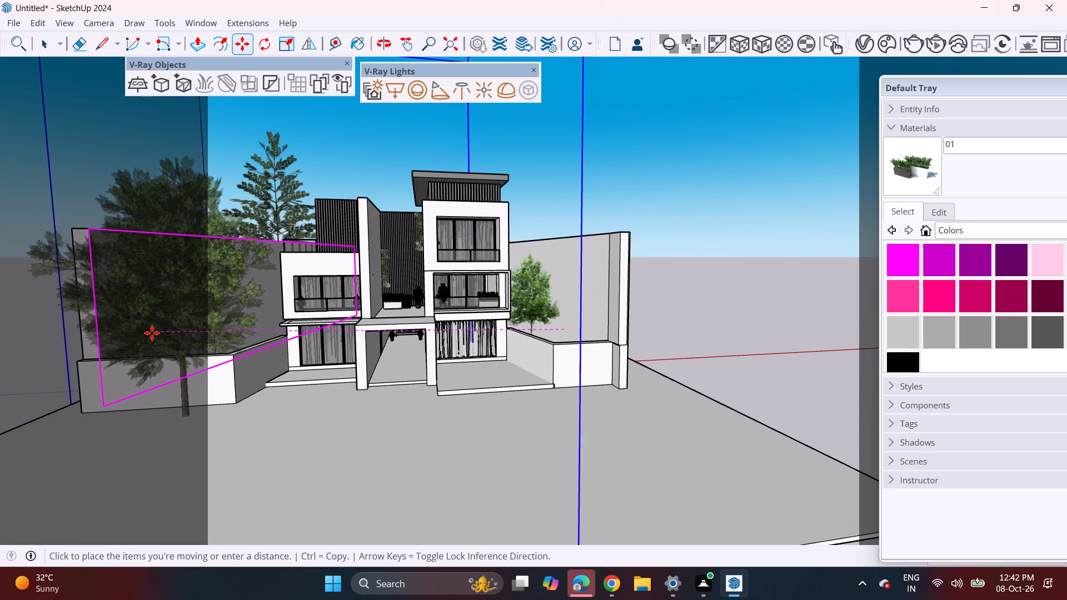
Examine the front elevation from several angles and distances to judge the composition of the repositioned trees.
middle_drag(429, 365, 376, 360)
middle_drag(404, 358, 452, 351)
scroll(571, 315, up, 3)
scroll(542, 317, down, 4)
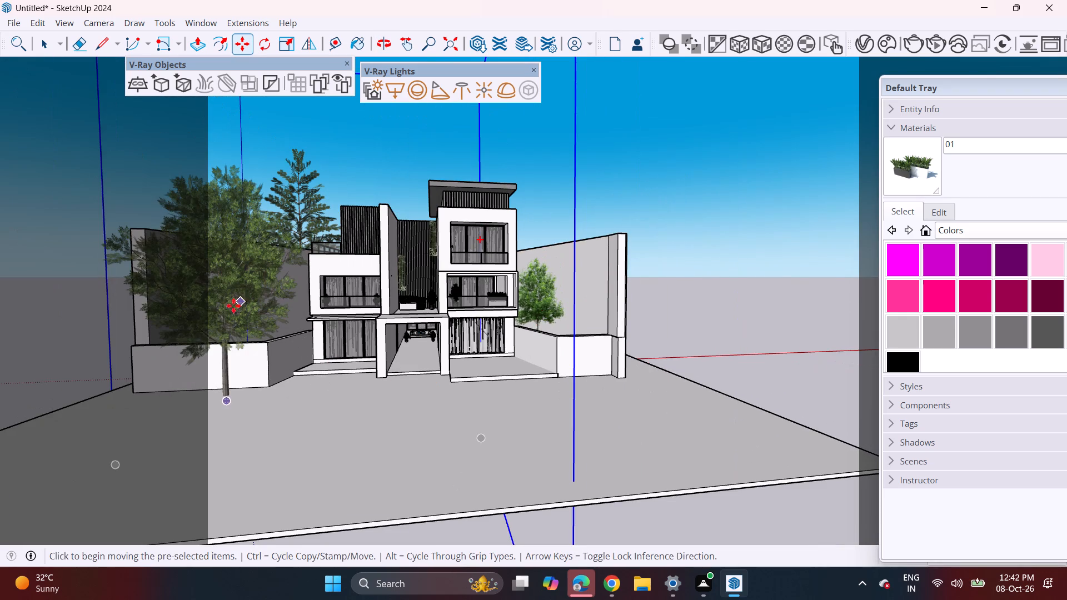
shift+middle_drag(453, 389, 482, 418)
middle_drag(542, 443, 487, 442)
scroll(471, 417, up, 2)
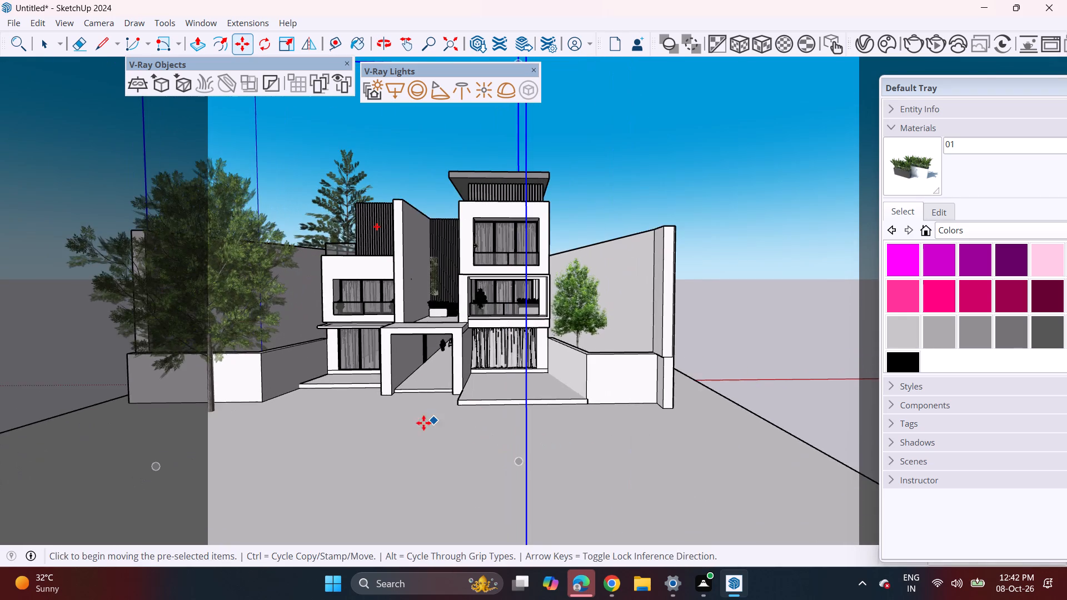
middle_drag(423, 423, 473, 423)
shift+scroll(463, 424, up, 3)
shift+middle_click(463, 424)
shift+middle_drag(461, 417, 528, 490)
middle_drag(516, 500, 502, 489)
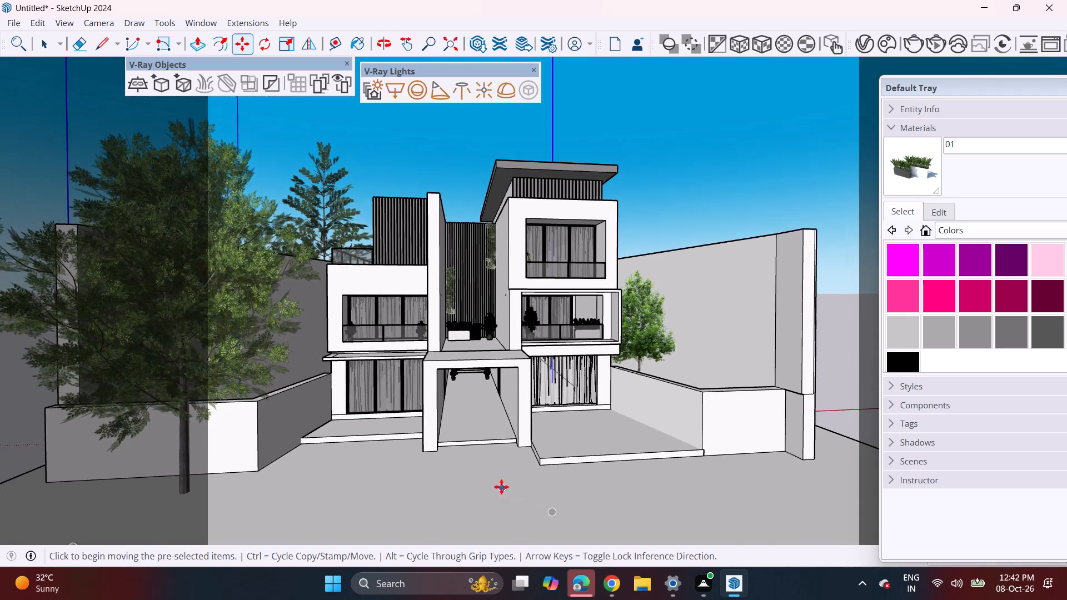
scroll(466, 487, up, 1)
middle_drag(466, 487, 497, 517)
middle_drag(498, 523, 495, 504)
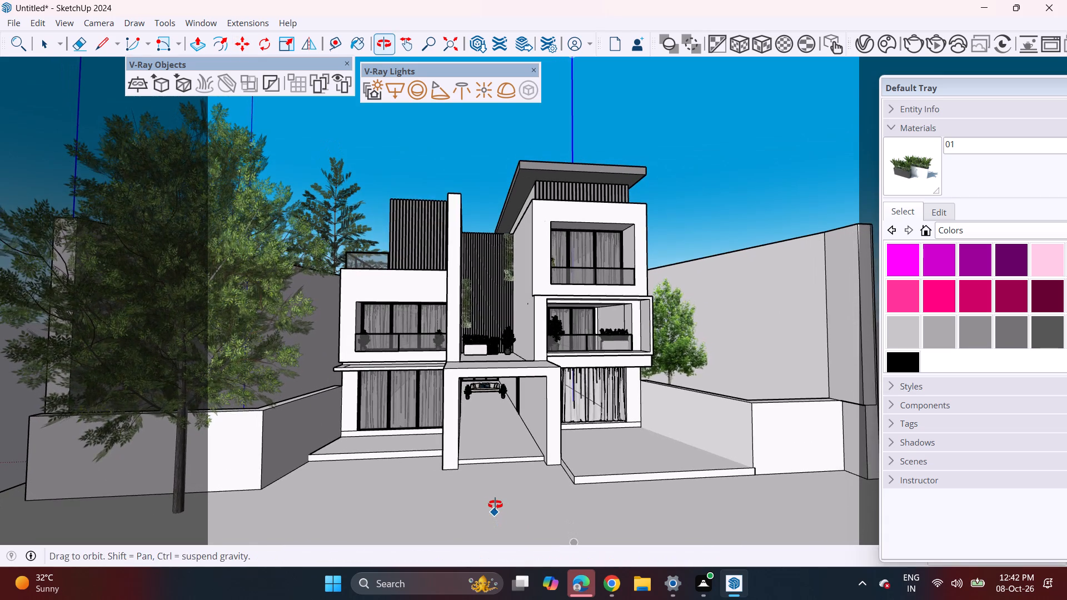
middle_drag(495, 504, 490, 506)
middle_click(490, 506)
middle_click(490, 506)
scroll(483, 493, down, 8)
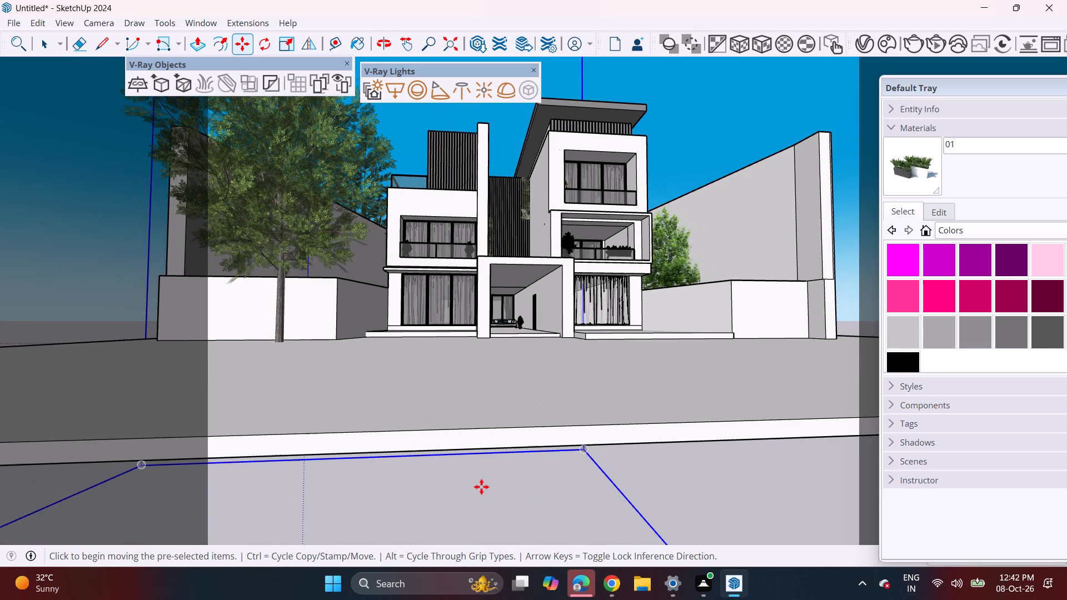
middle_drag(525, 434, 517, 383)
scroll(517, 383, down, 8)
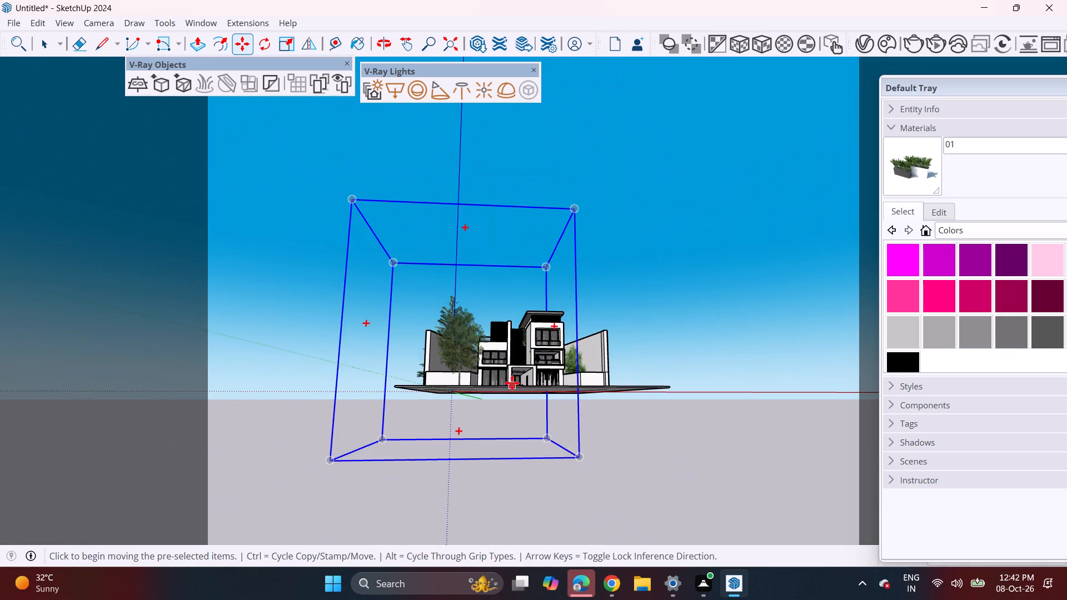
shift+middle_drag(526, 362, 493, 457)
scroll(488, 463, up, 8)
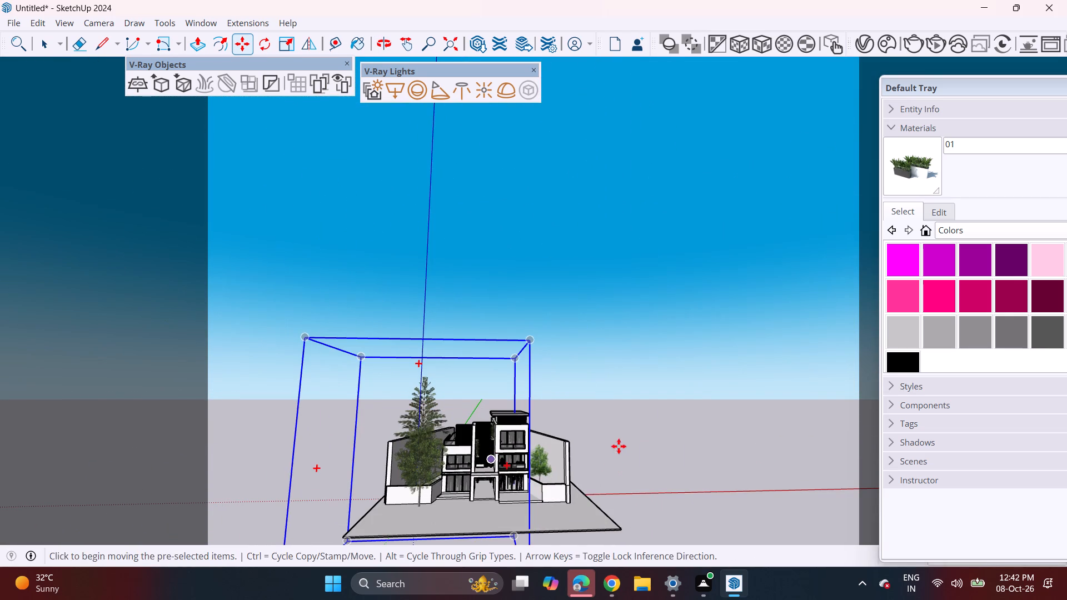
Deselect the large leafy tree and examine the house's front elevation at closer range.
scroll(586, 459, up, 4)
scroll(404, 561, up, 3)
scroll(36, 124, up, 3)
scroll(180, 210, up, 3)
scroll(442, 385, up, 4)
key(Escape)
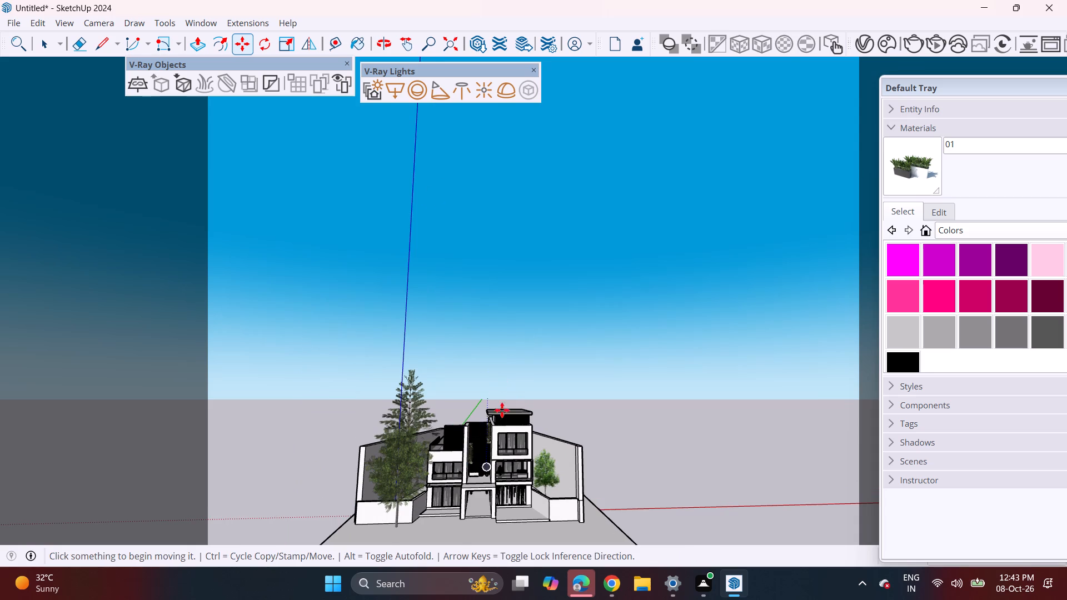
scroll(458, 455, up, 3)
shift+middle_drag(460, 468, 465, 403)
scroll(478, 458, up, 3)
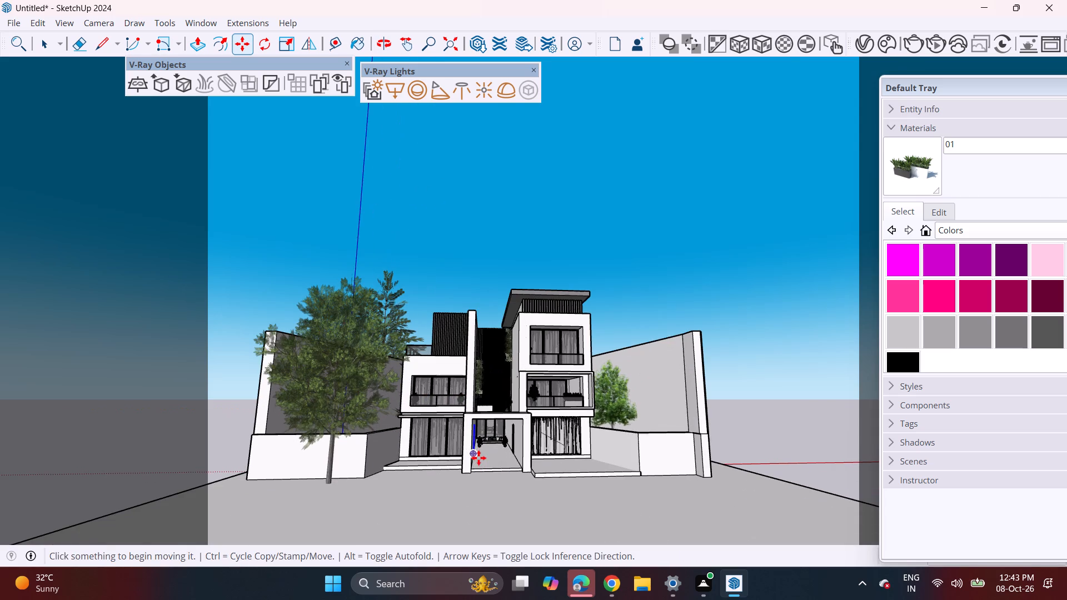
middle_click(478, 450)
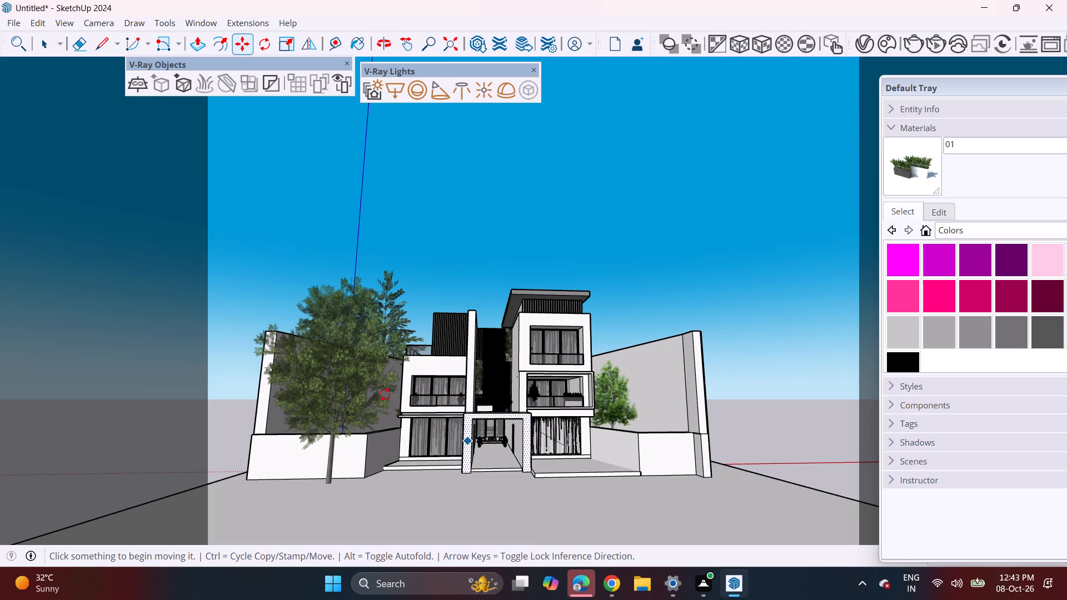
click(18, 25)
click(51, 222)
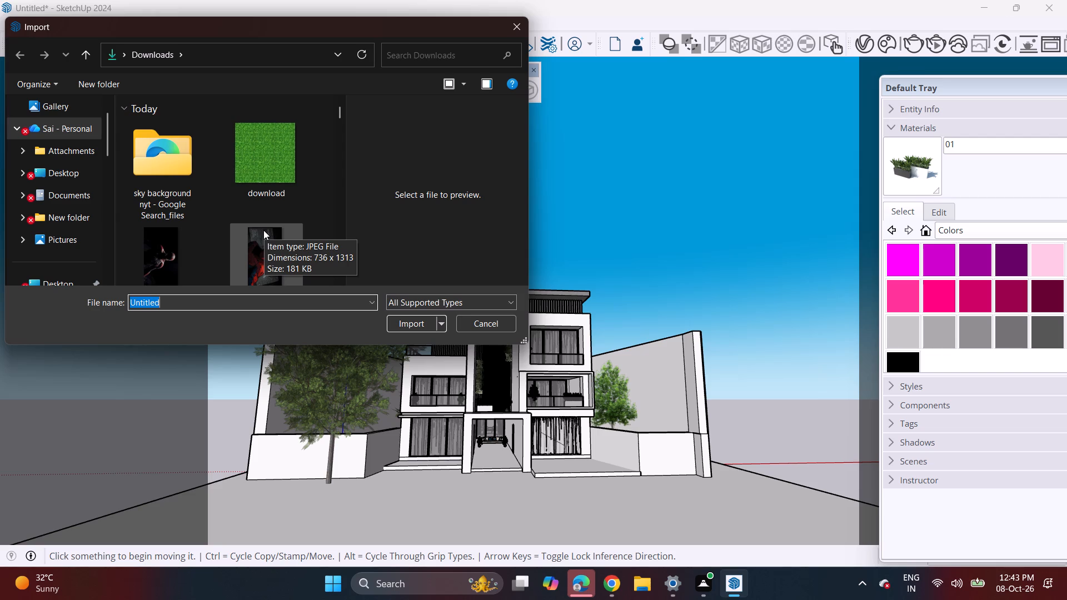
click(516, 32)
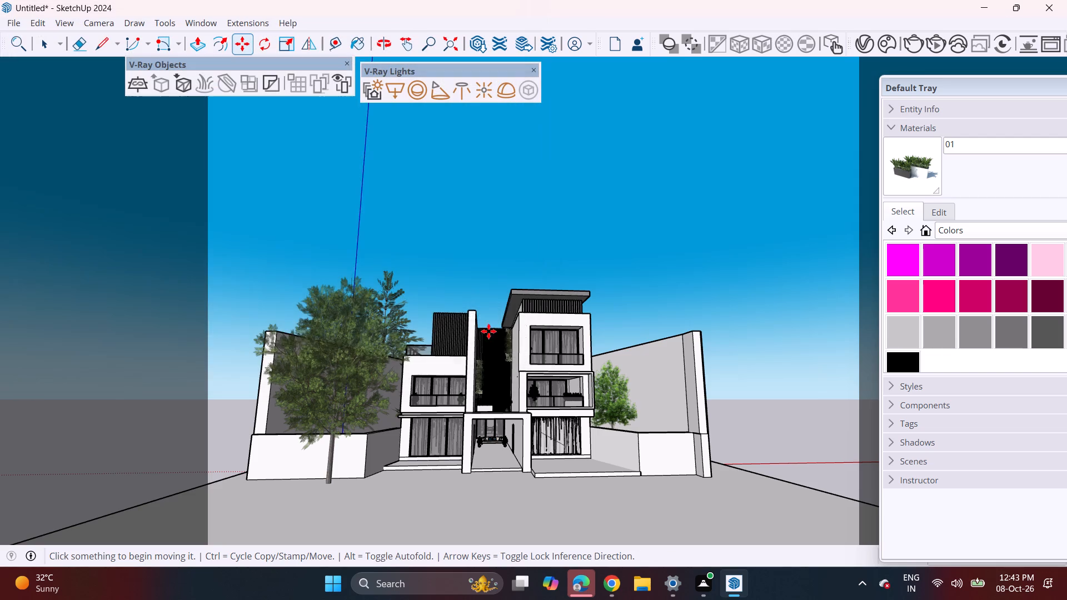
Draw a long, narrow rectangle on the ground just in front of the terrace-side porch step.
middle_drag(457, 468, 468, 510)
scroll(460, 503, up, 4)
shift+middle_drag(469, 498, 452, 404)
middle_drag(452, 404, 442, 460)
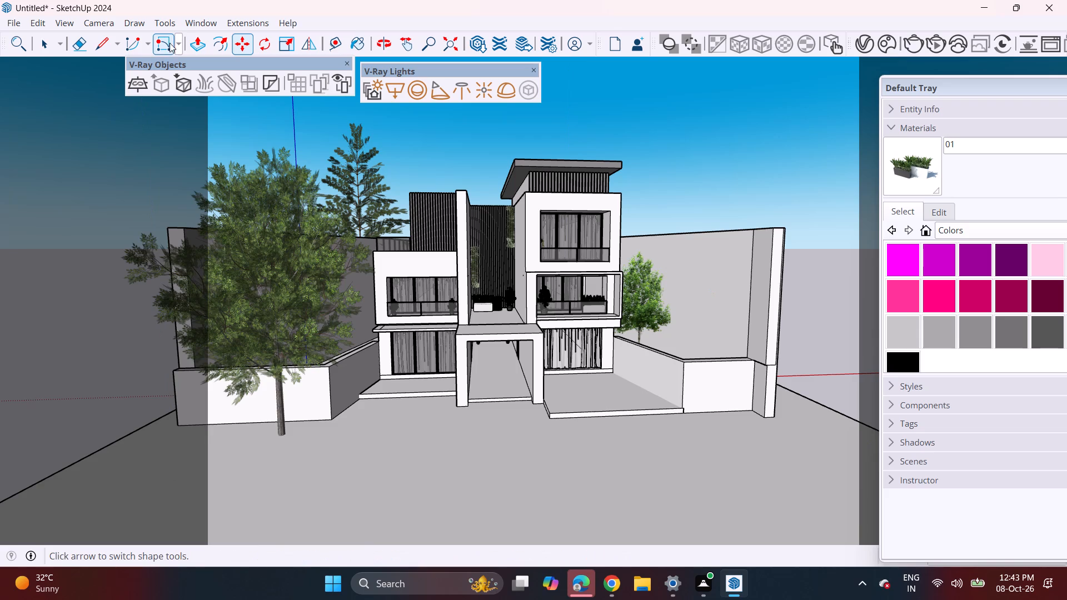
click(175, 43)
click(180, 56)
scroll(312, 372, up, 1)
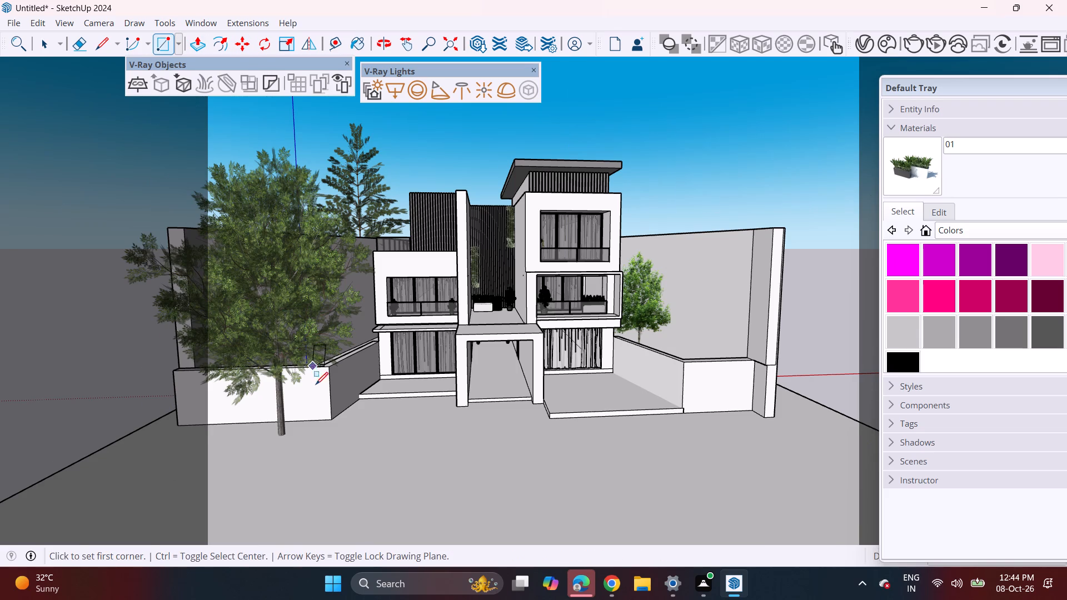
scroll(316, 384, up, 2)
middle_drag(408, 459, 385, 534)
scroll(370, 539, up, 4)
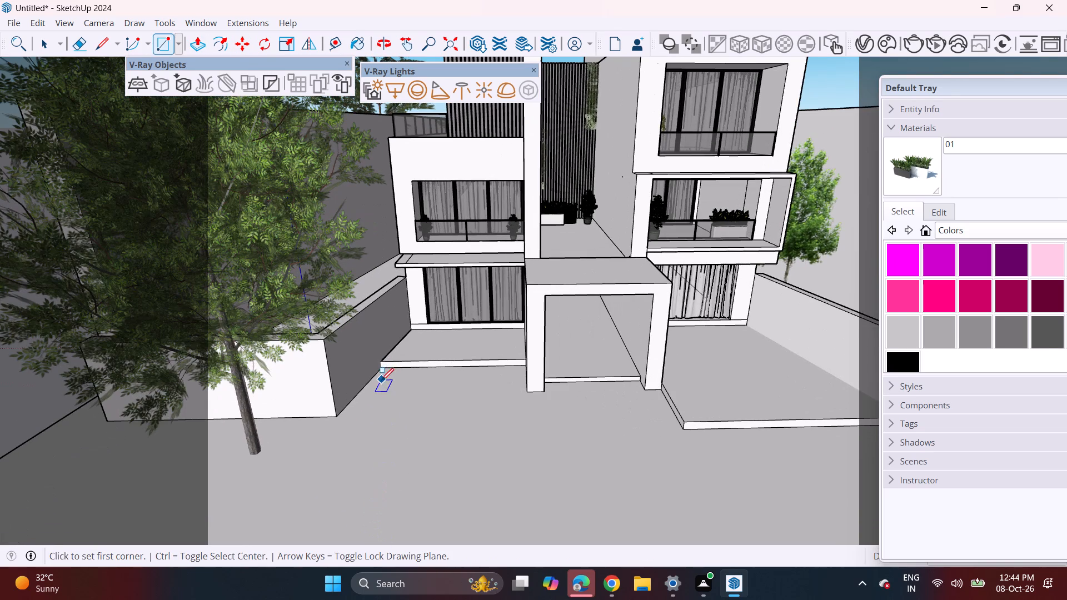
click(383, 379)
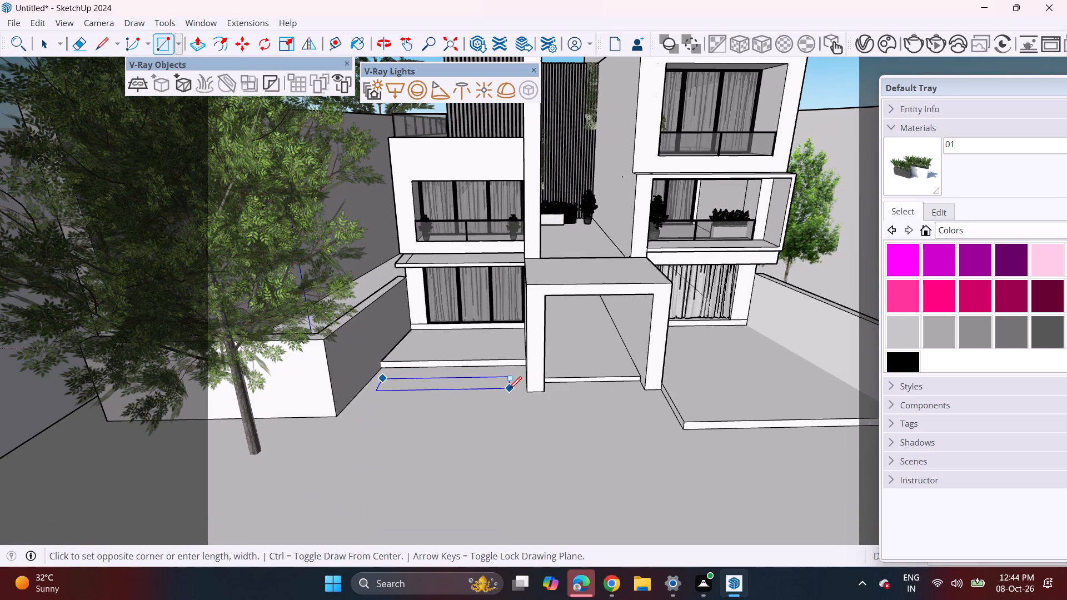
click(515, 390)
key(space)
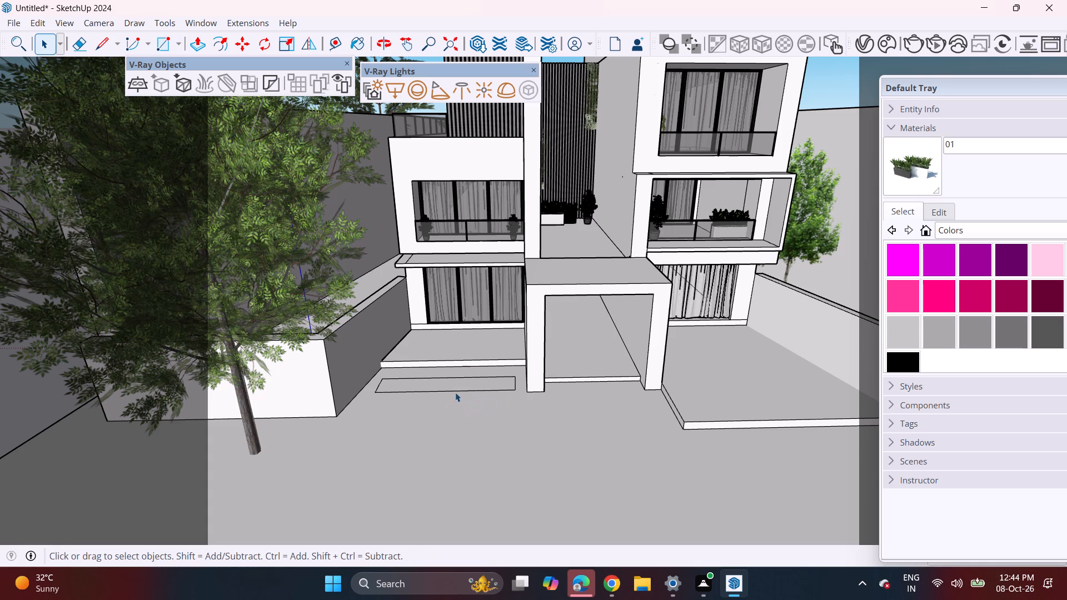
Select the new rectangle's face with all its edges and make it a group.
drag(382, 371, 365, 397)
drag(365, 397, 521, 422)
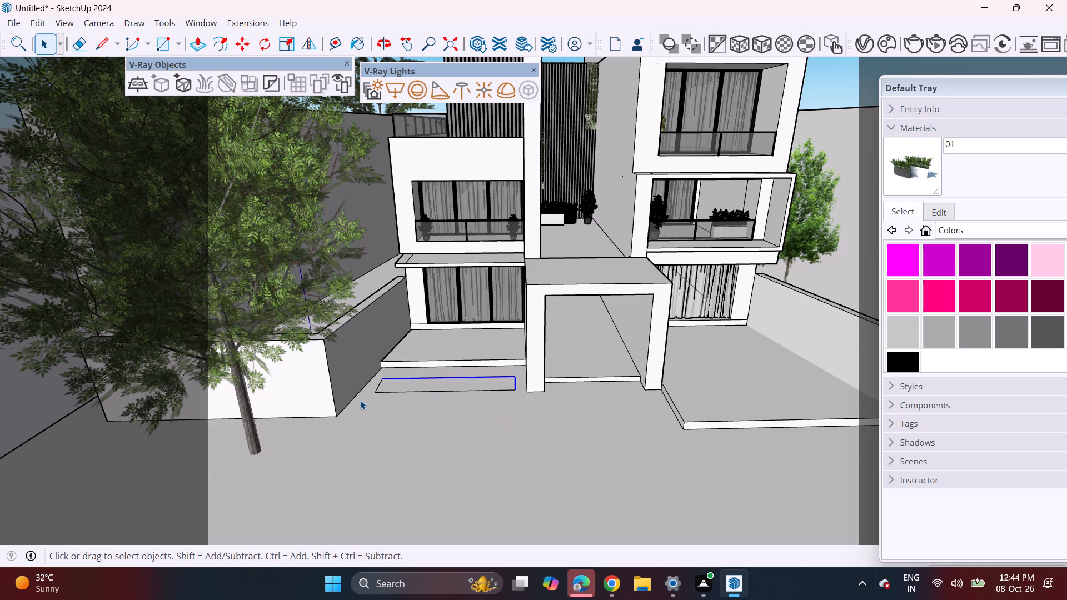
scroll(361, 399, up, 3)
ctrl+click(387, 378)
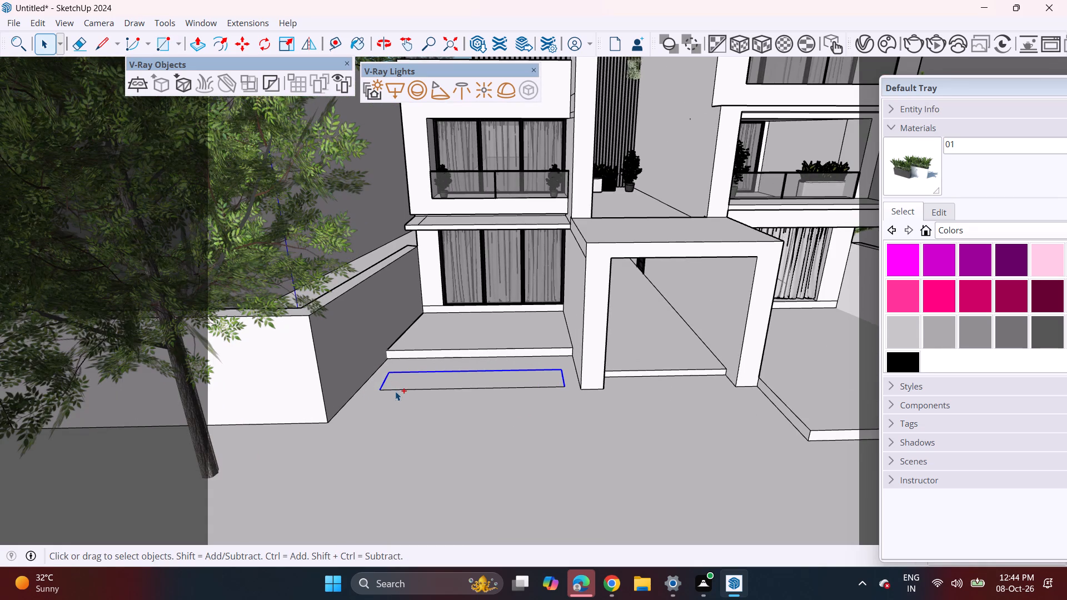
ctrl+click(395, 391)
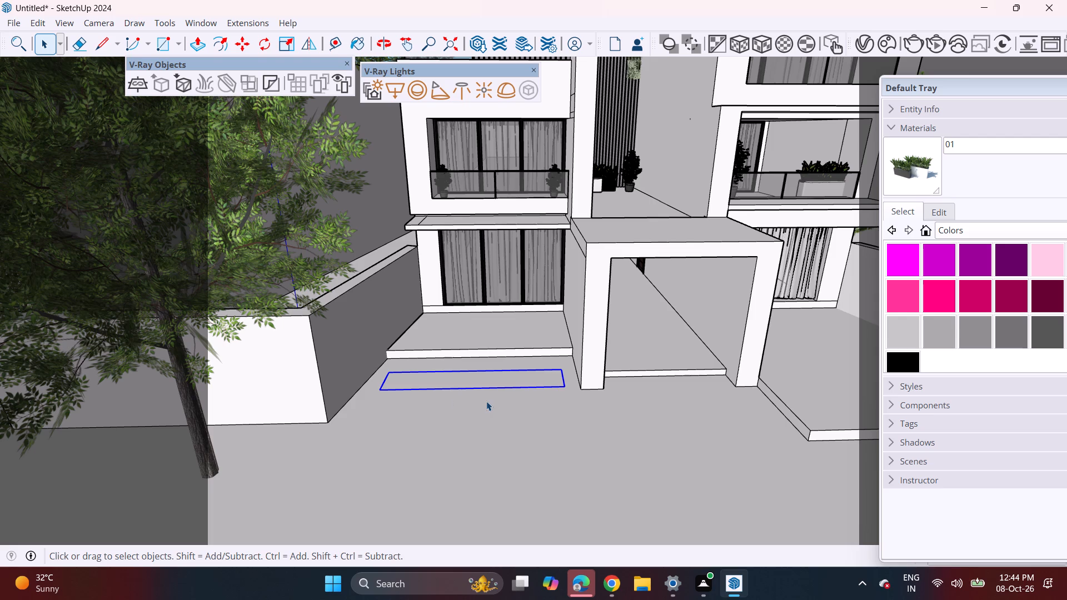
middle_drag(548, 386, 347, 342)
scroll(548, 386, up, 1)
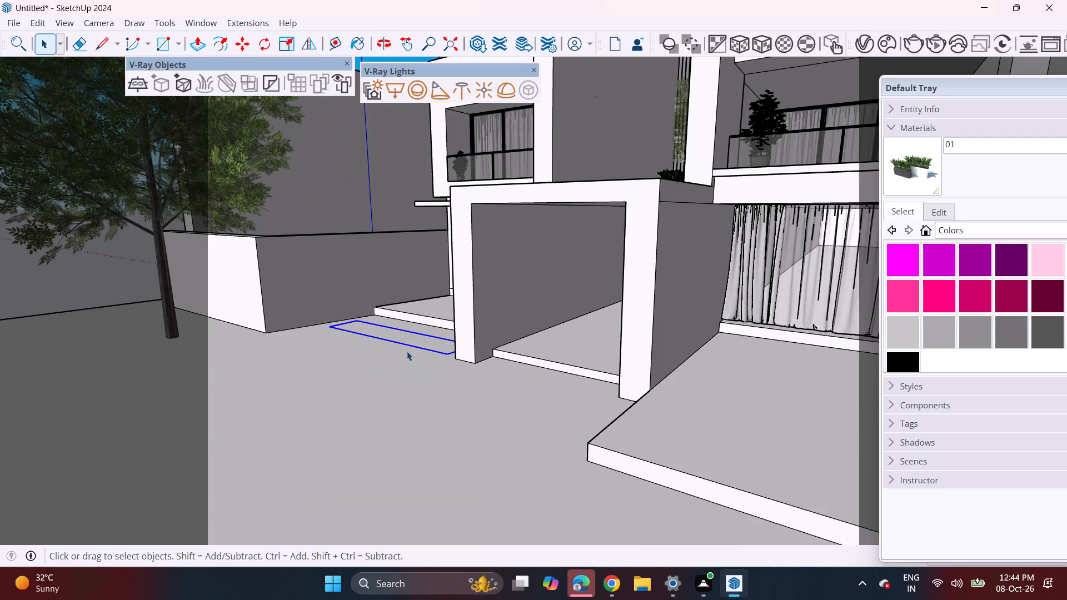
scroll(407, 351, up, 9)
middle_drag(415, 357, 420, 346)
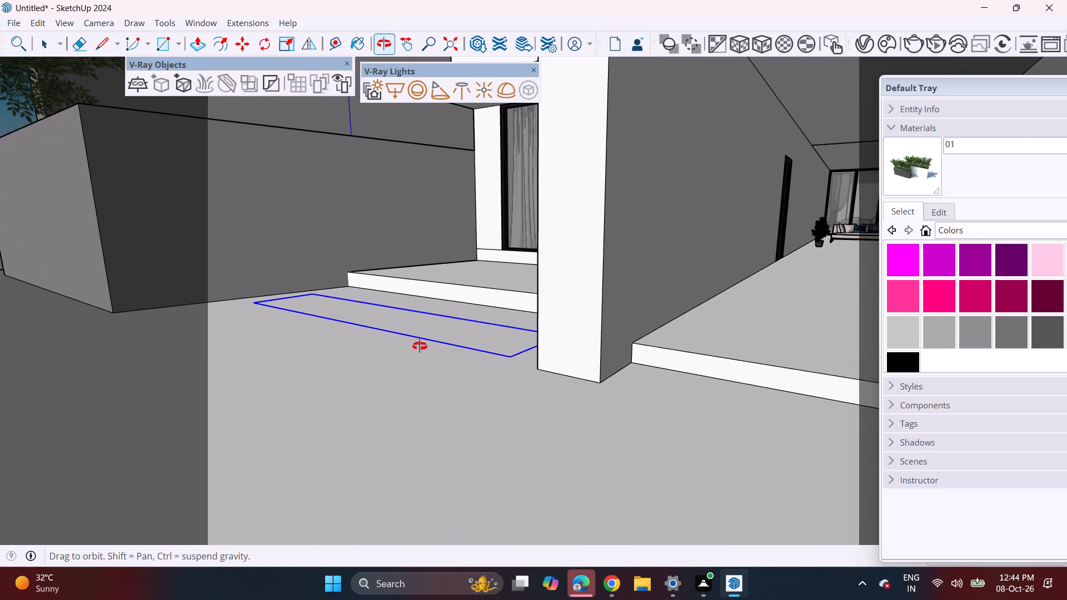
middle_drag(420, 346, 420, 345)
scroll(420, 345, up, 1)
right_click(485, 330)
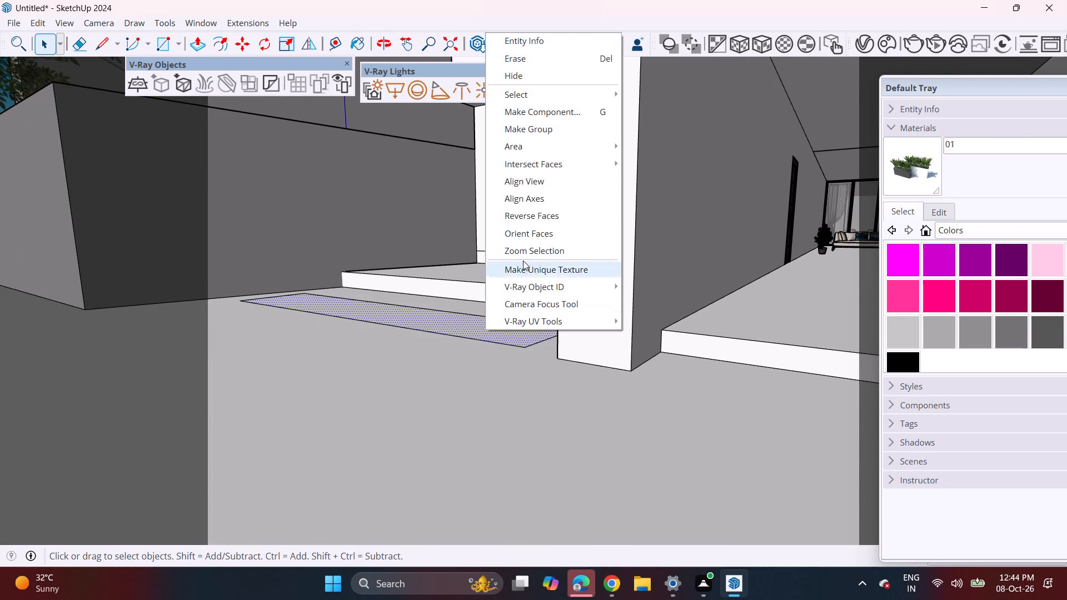
click(536, 135)
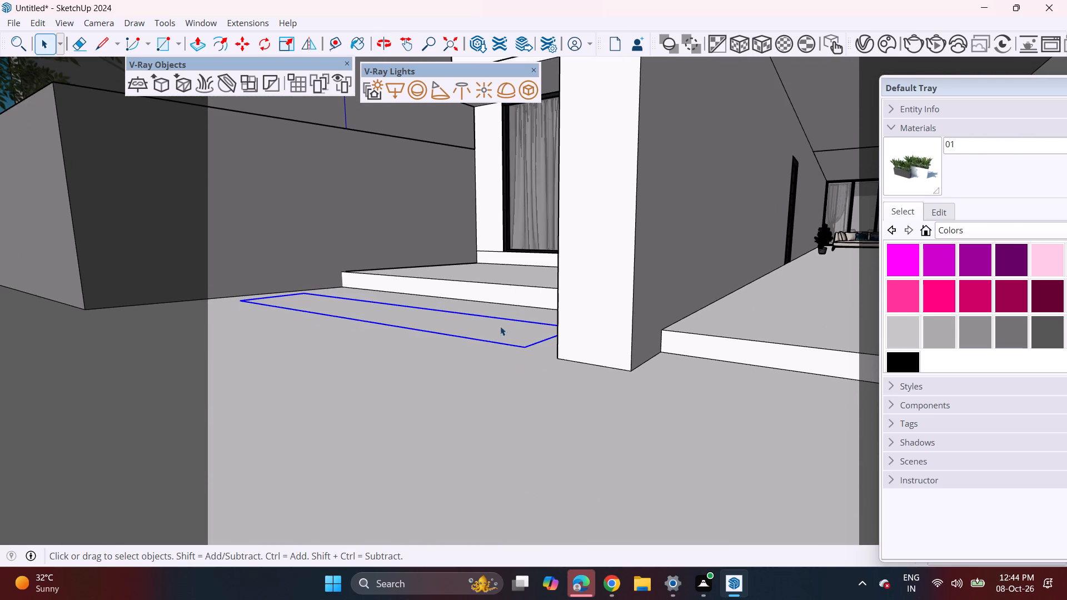
Push/Pull the grouped rectangle up slightly into a thin paving slab and close the group.
double_click(487, 333)
double_click(488, 334)
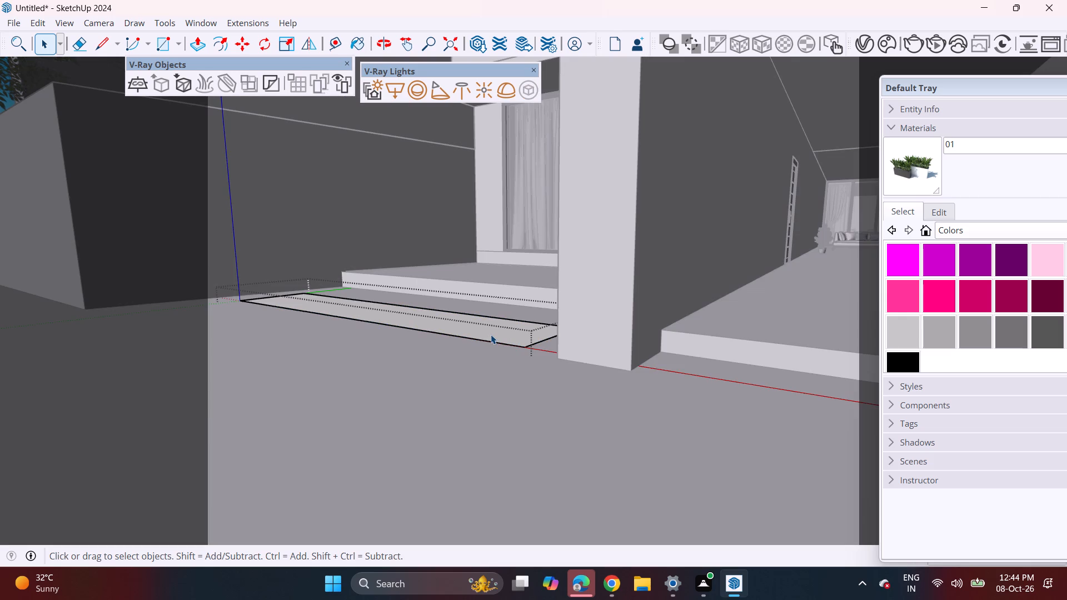
key(p)
click(511, 332)
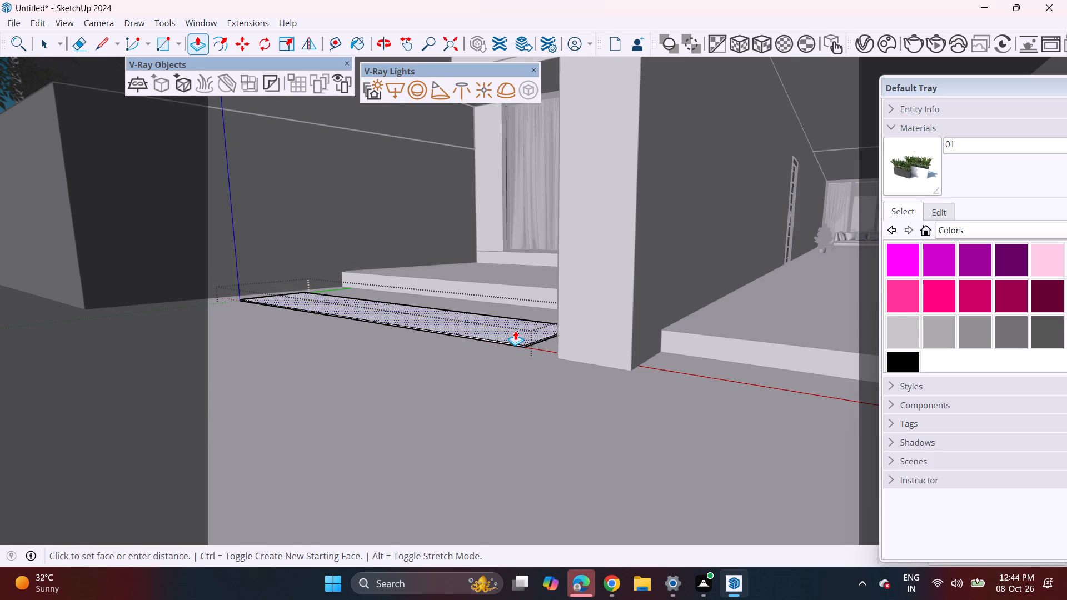
click(515, 329)
key(space)
click(500, 365)
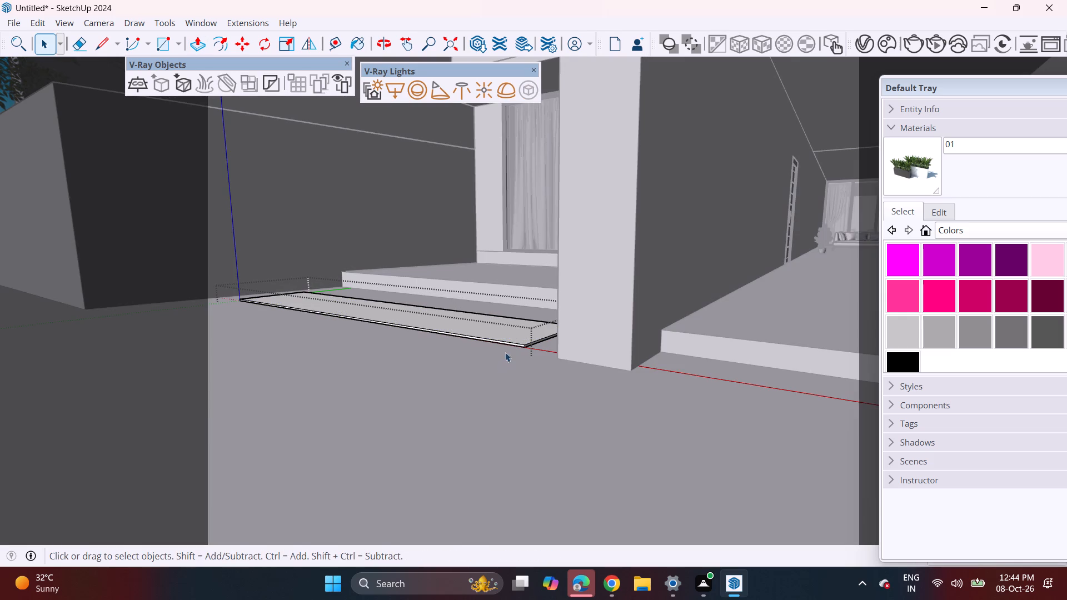
click(473, 411)
Copy the paving slab twice along the green axis away from the porch, leaving a narrow gap between slabs.
click(518, 336)
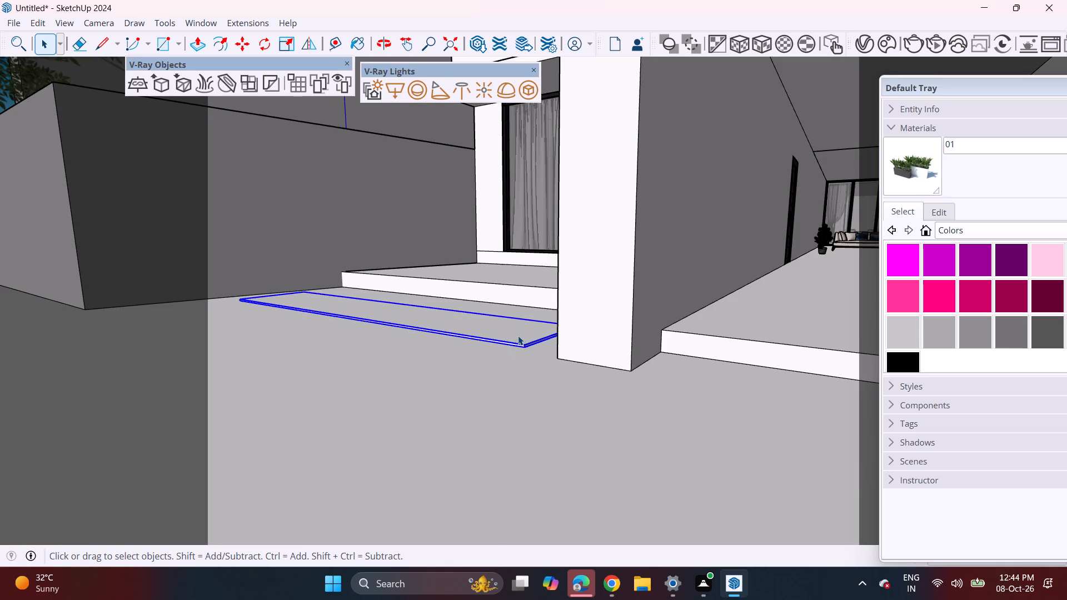
key(m)
click(527, 354)
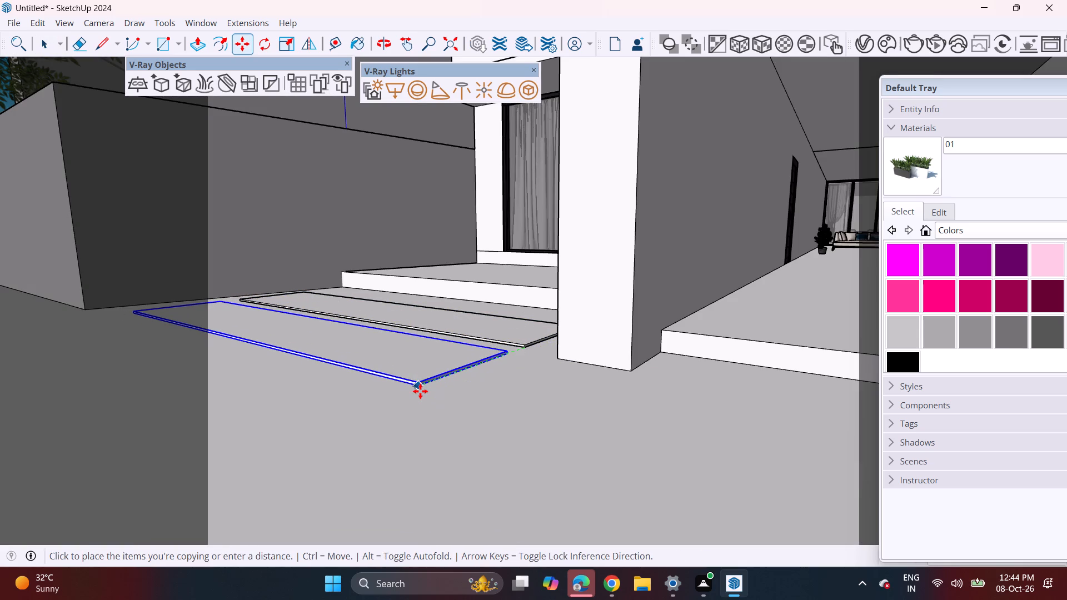
click(420, 391)
click(420, 385)
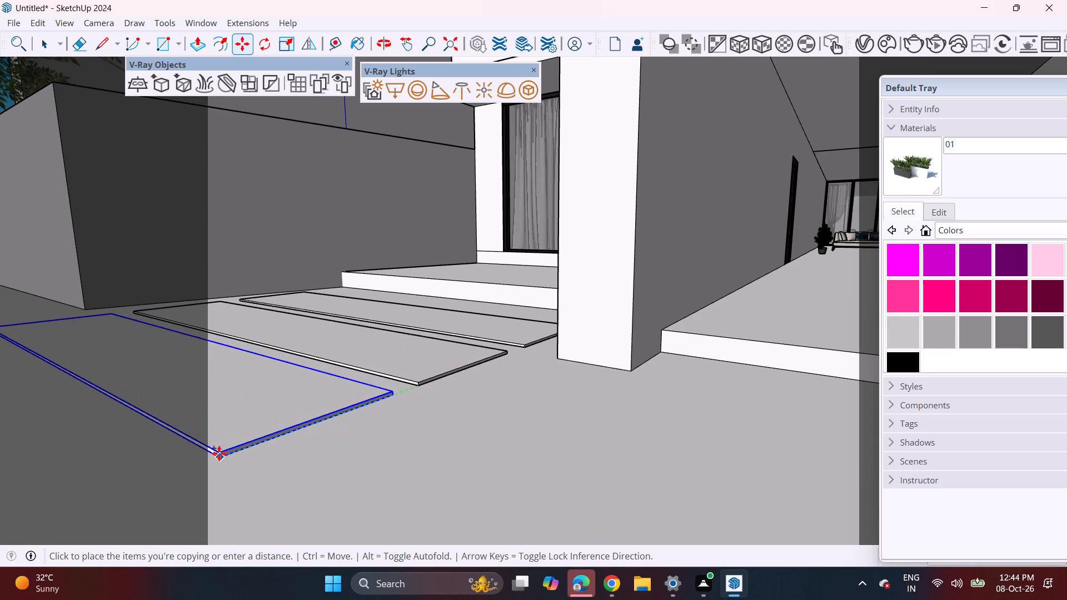
click(205, 460)
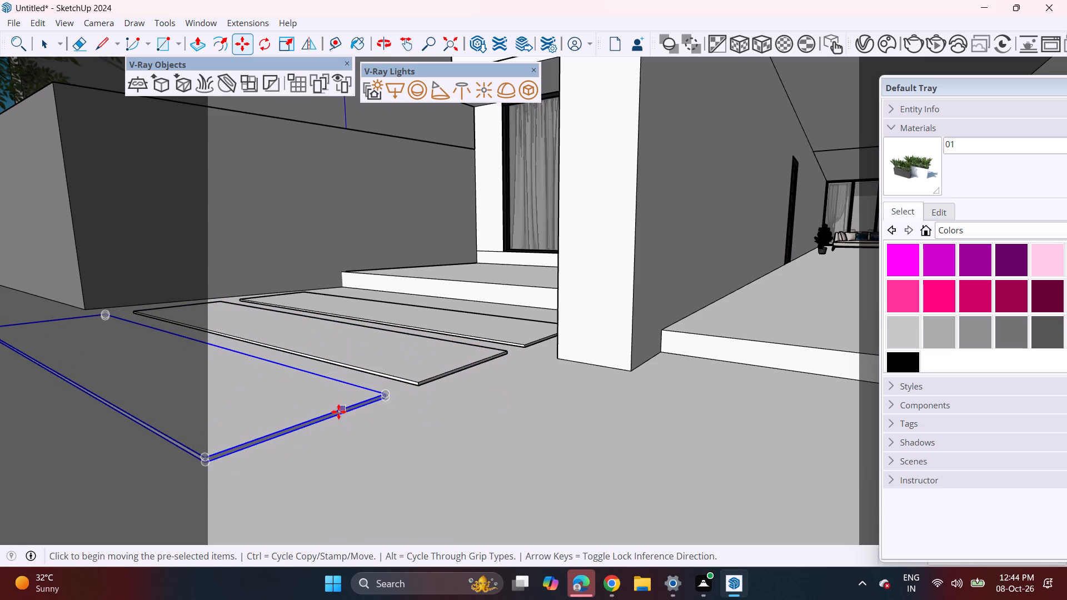
Add two more copies of the outermost slab along the green axis with similar gaps, making a five-slab path.
middle_drag(360, 424, 407, 442)
scroll(406, 433, down, 12)
middle_drag(330, 456, 450, 443)
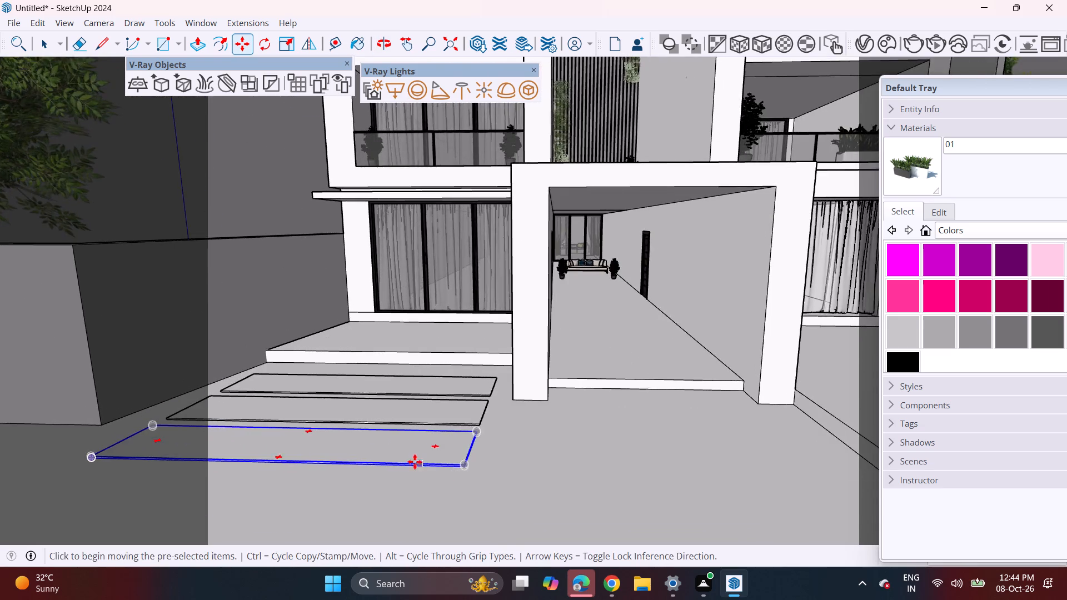
scroll(413, 462, down, 8)
shift+middle_drag(377, 489, 361, 461)
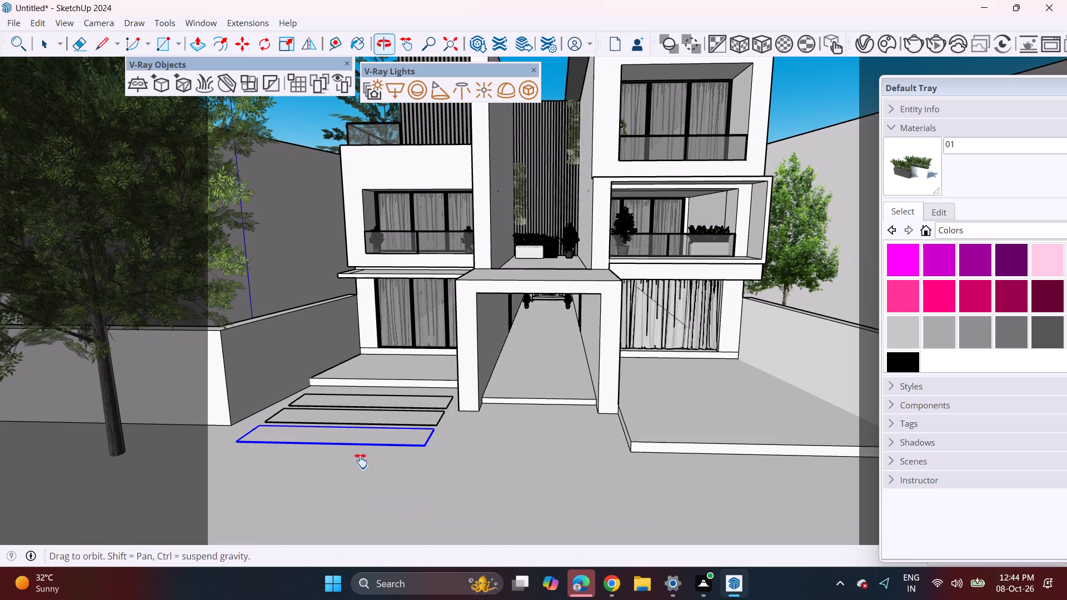
shift+middle_drag(361, 461, 360, 457)
middle_drag(336, 470, 418, 478)
middle_click(387, 479)
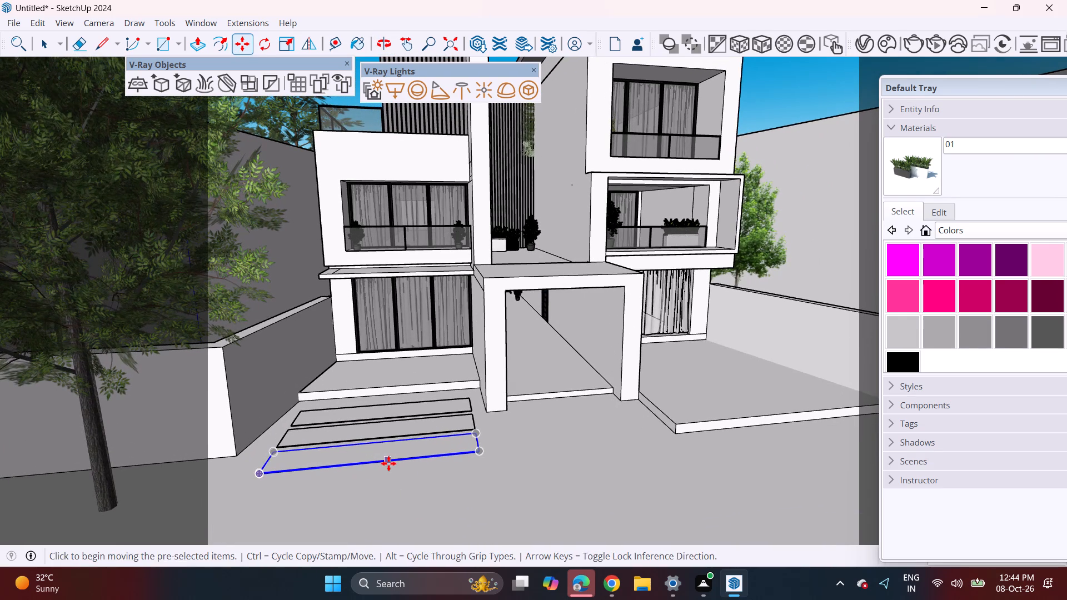
click(388, 463)
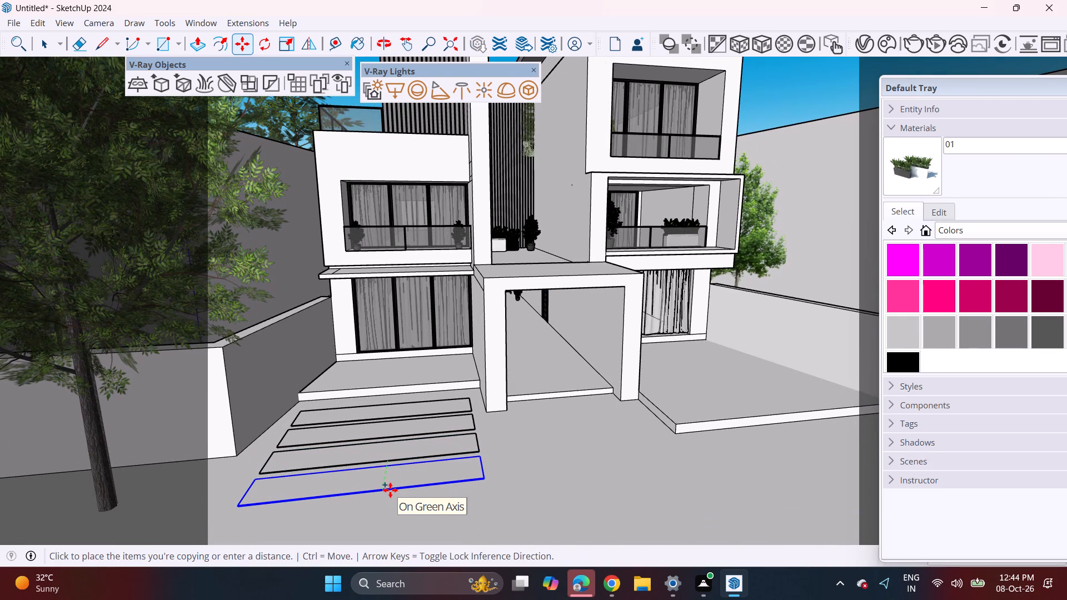
click(390, 490)
click(387, 491)
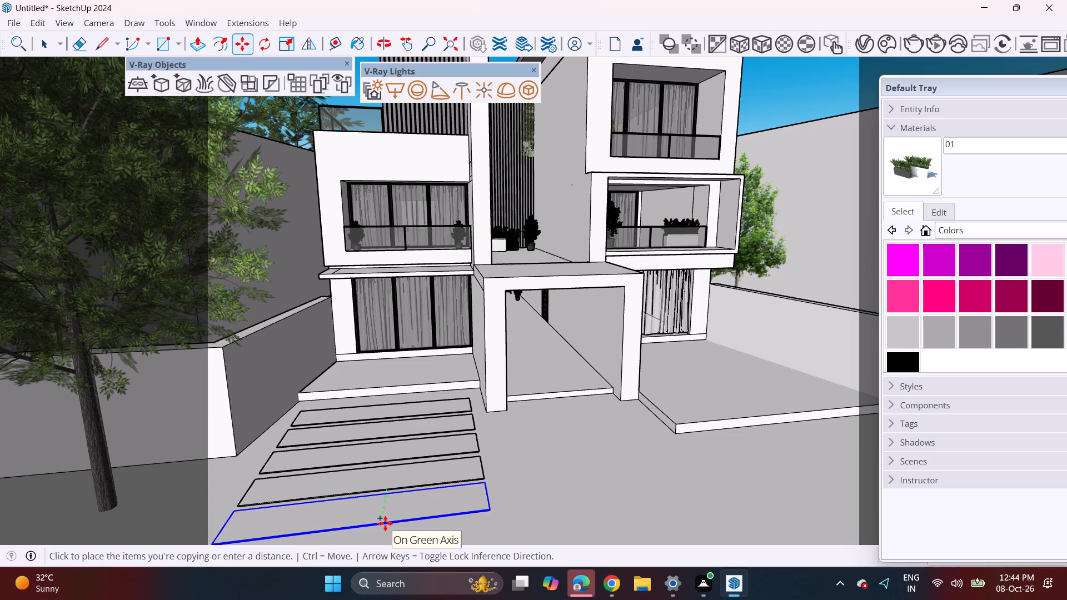
click(385, 523)
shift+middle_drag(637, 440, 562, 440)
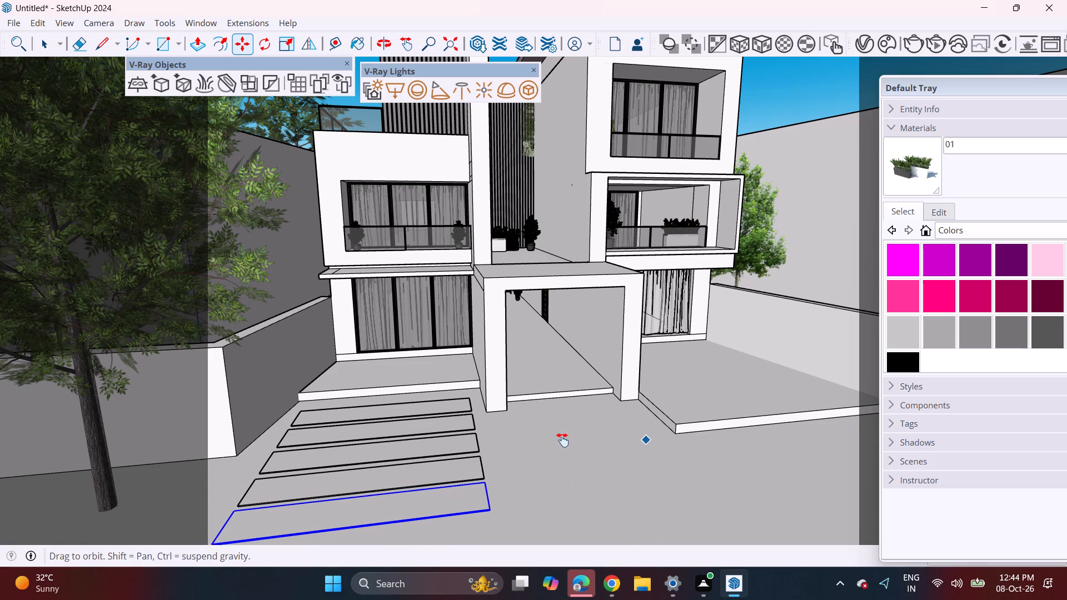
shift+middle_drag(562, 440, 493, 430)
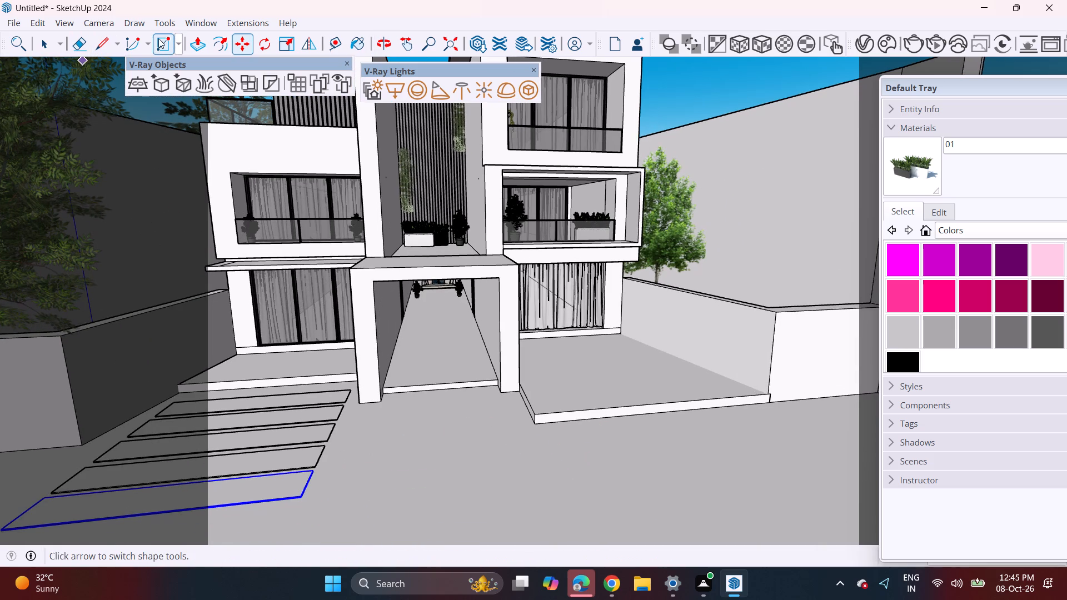
Draw a narrow rectangle on the ground just before the central entrance passage and make its face a group.
click(160, 41)
scroll(401, 399, up, 5)
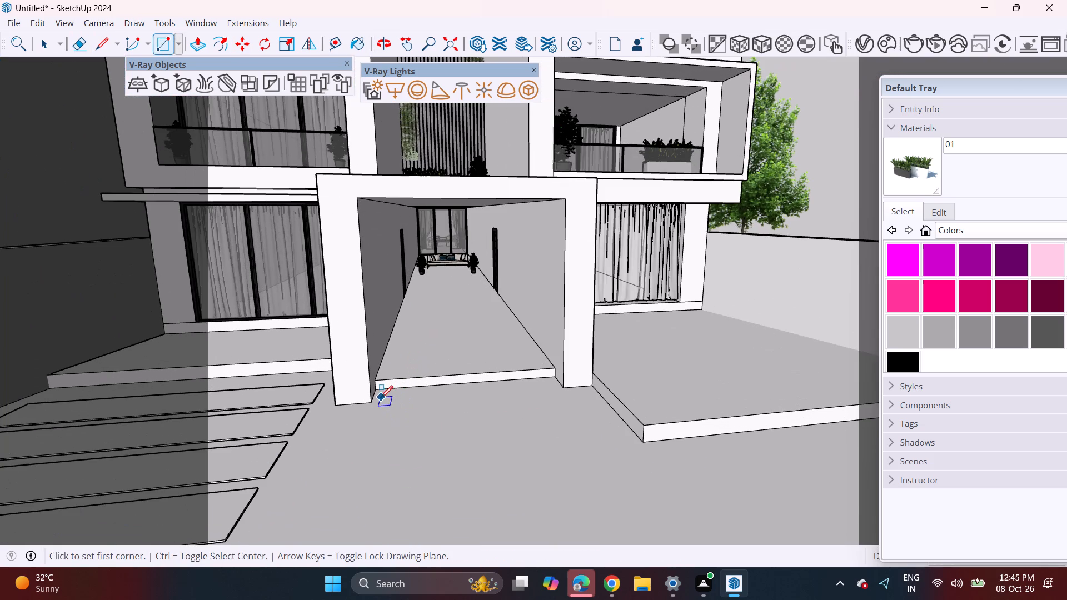
click(381, 403)
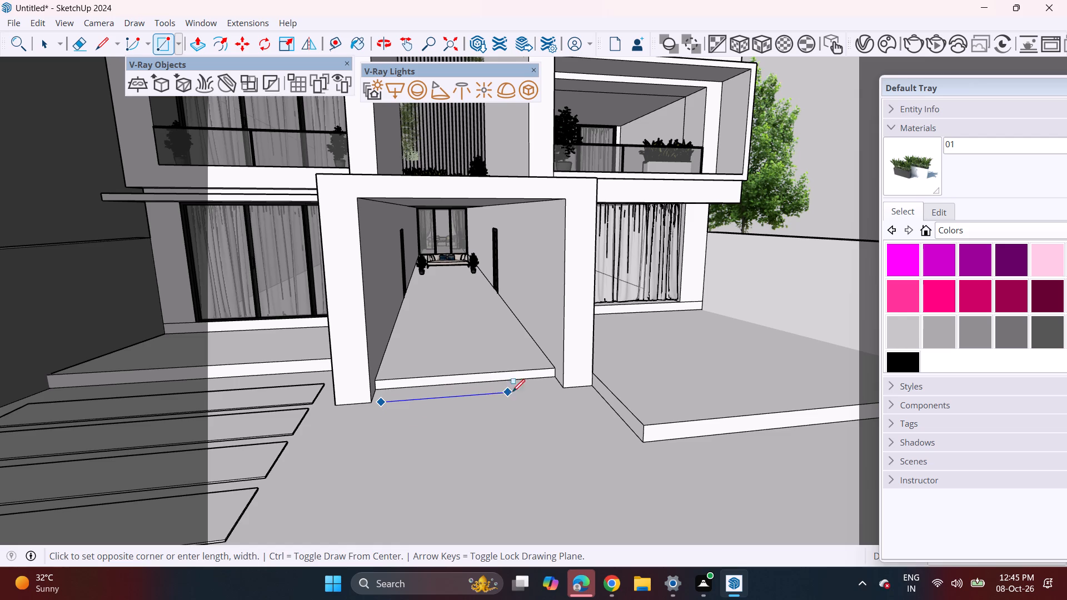
click(559, 399)
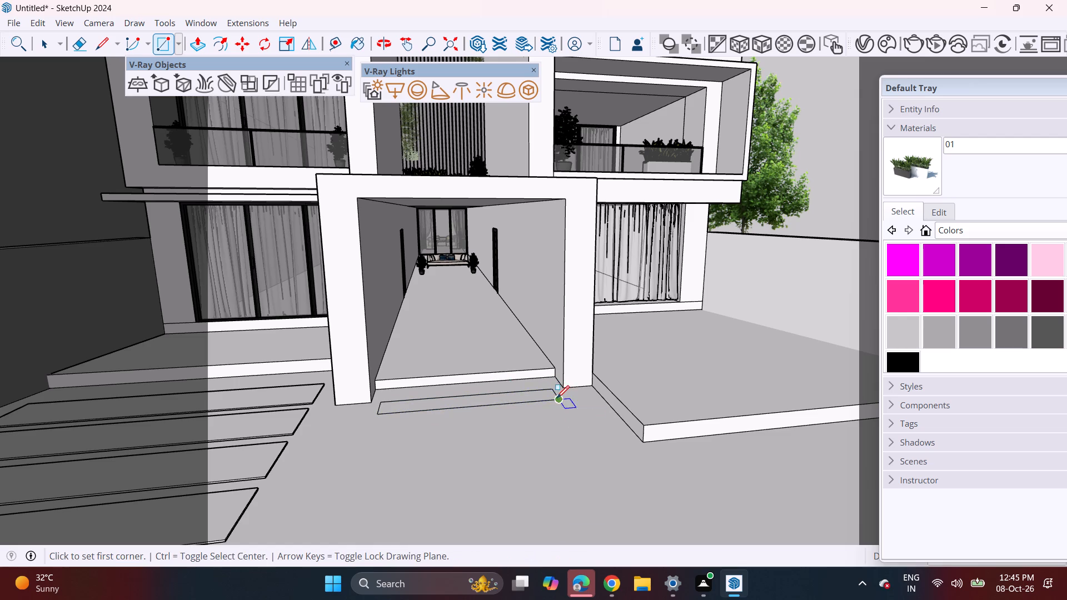
key(space)
click(527, 393)
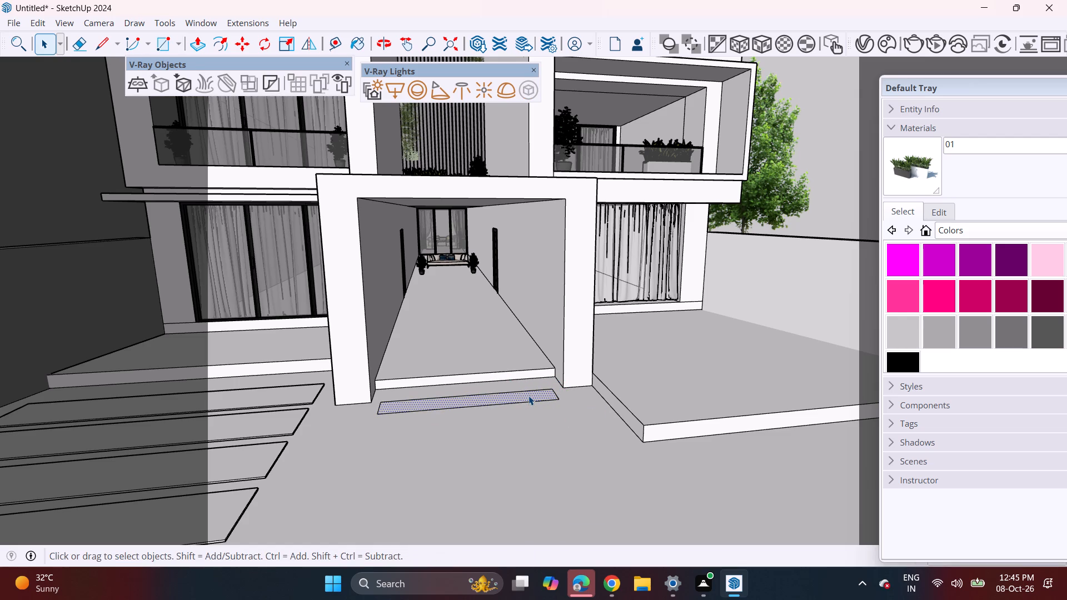
right_click(528, 396)
click(580, 198)
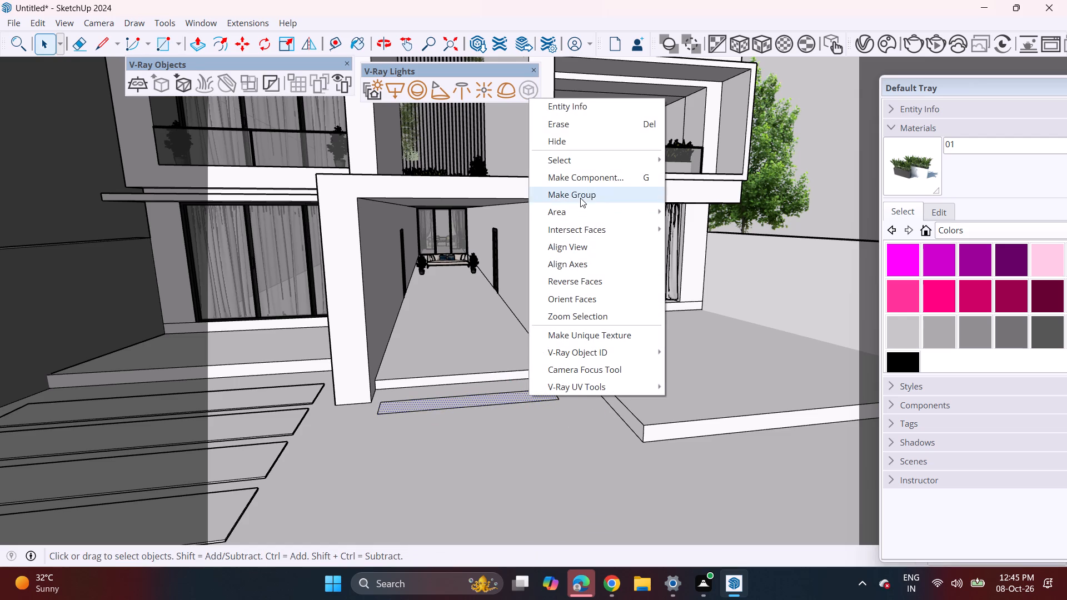
Push/Pull the grouped rectangle up into a thin paving slab, repeating the previous slab's thickness, and close the group.
scroll(535, 391, up, 2)
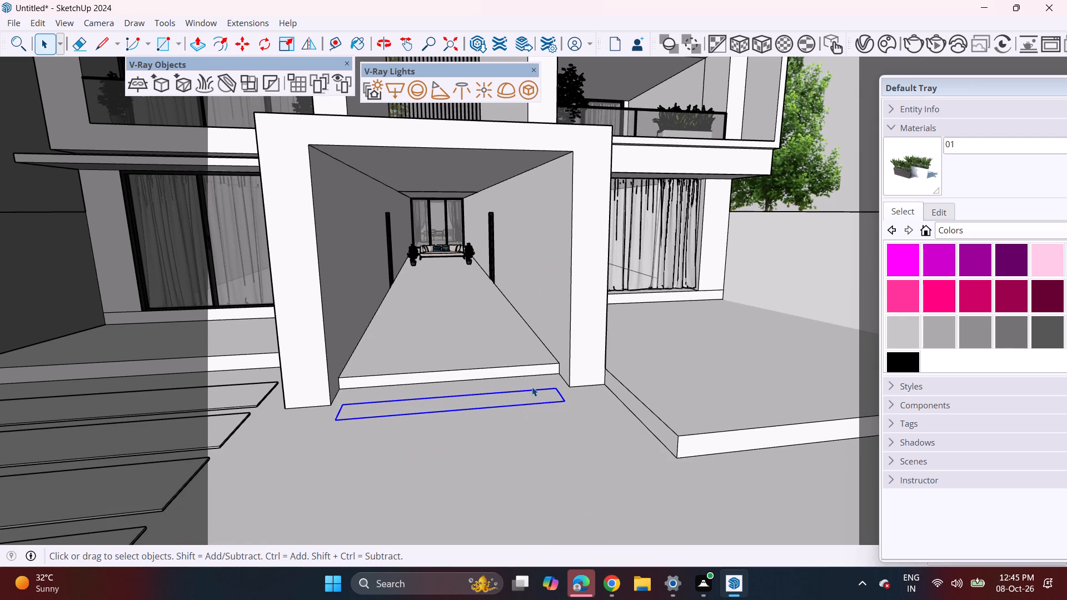
double_click(531, 397)
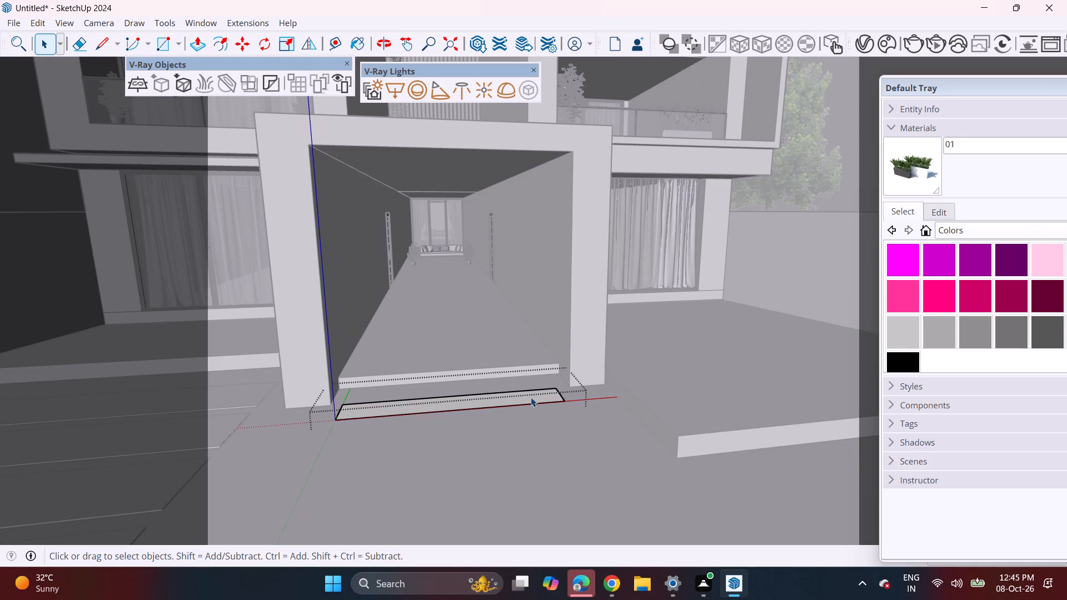
key(p)
double_click(537, 392)
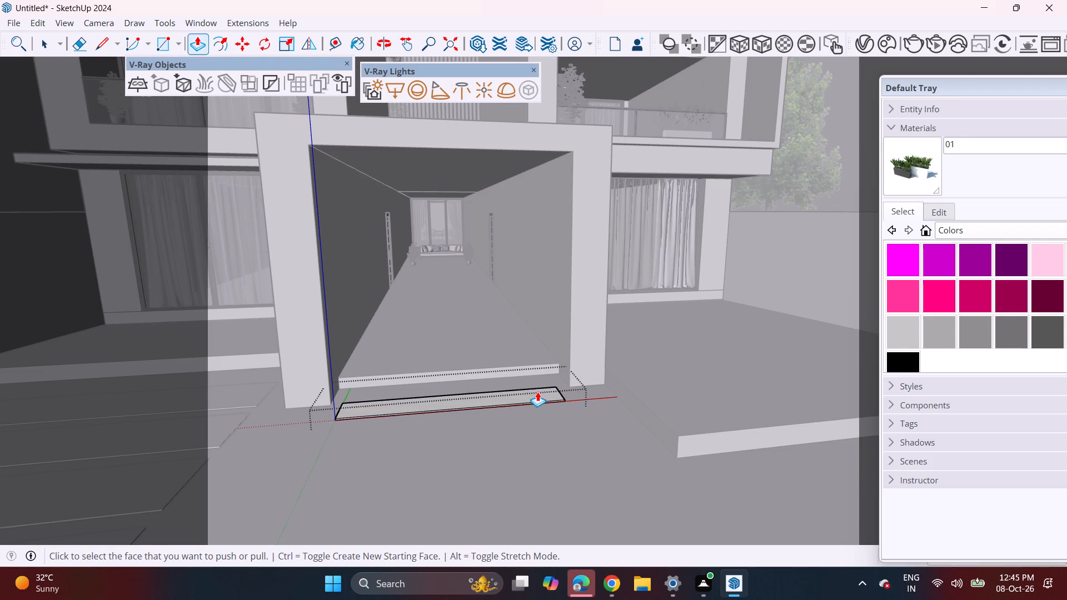
key(space)
click(466, 417)
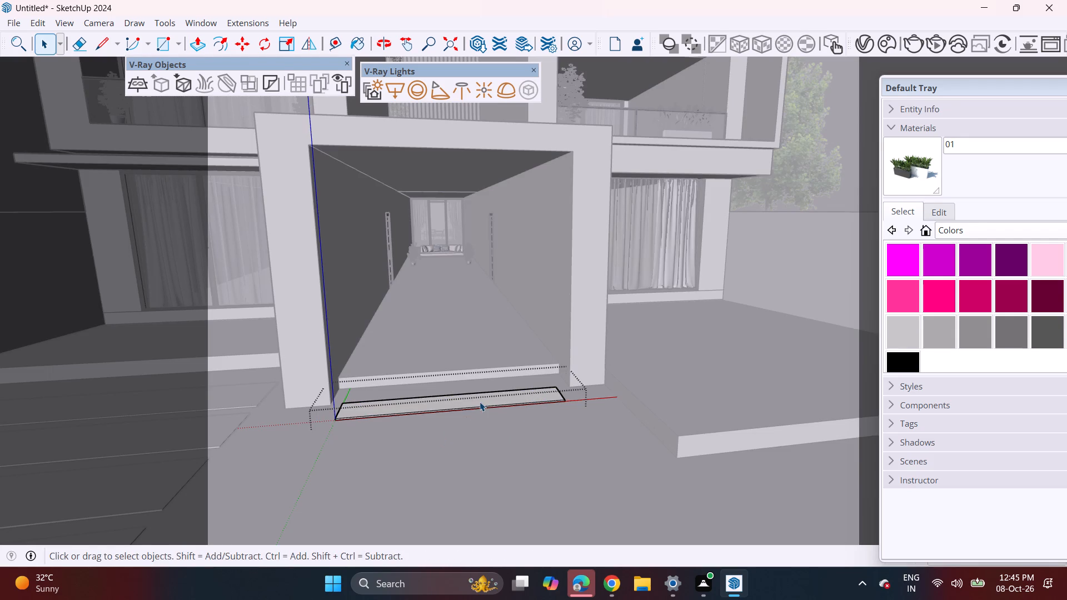
click(480, 402)
click(483, 426)
click(485, 439)
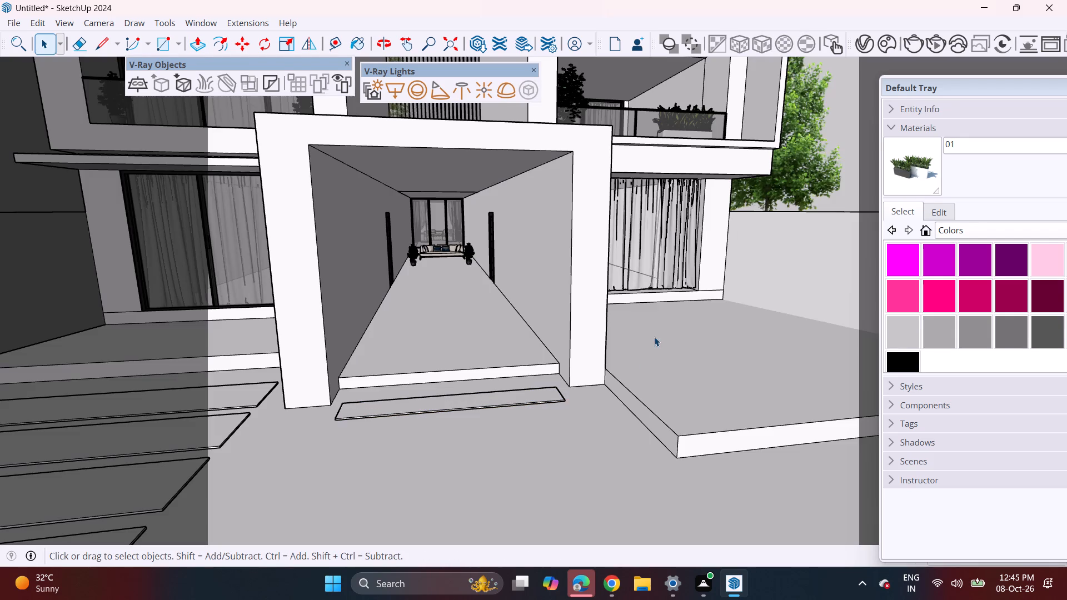
click(654, 336)
Copy the slab outward along the green axis with a narrow gap, then array the next copy x3, making a five-slab path.
click(543, 394)
key(m)
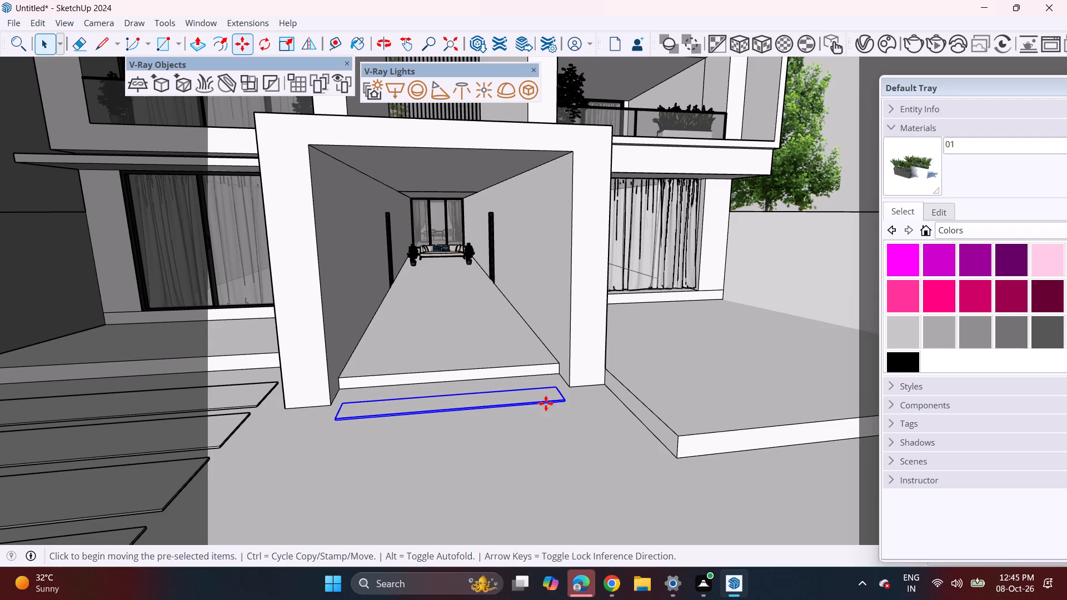
click(563, 400)
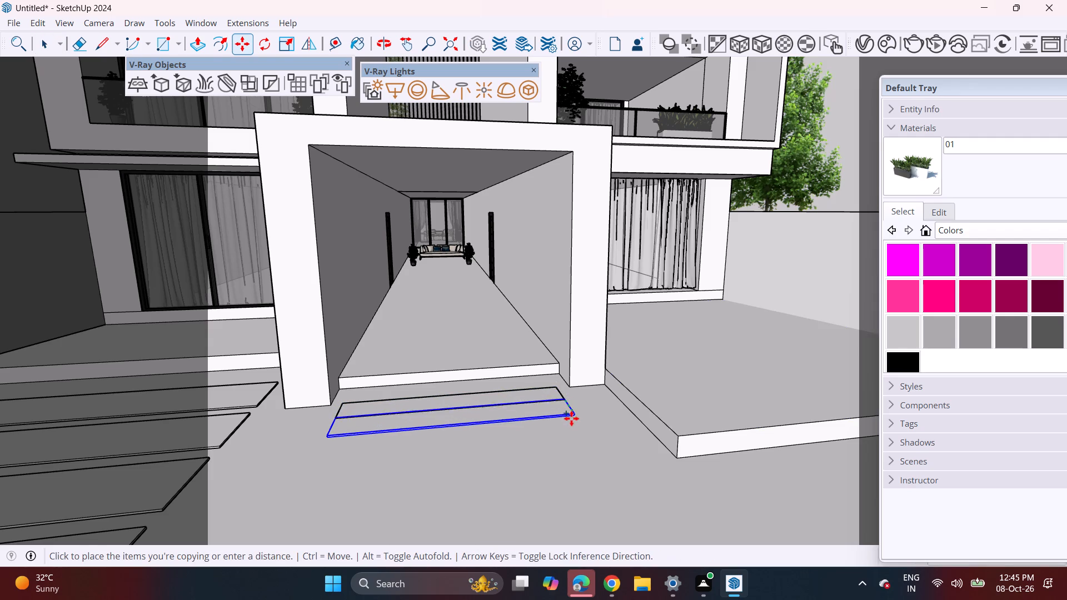
click(573, 428)
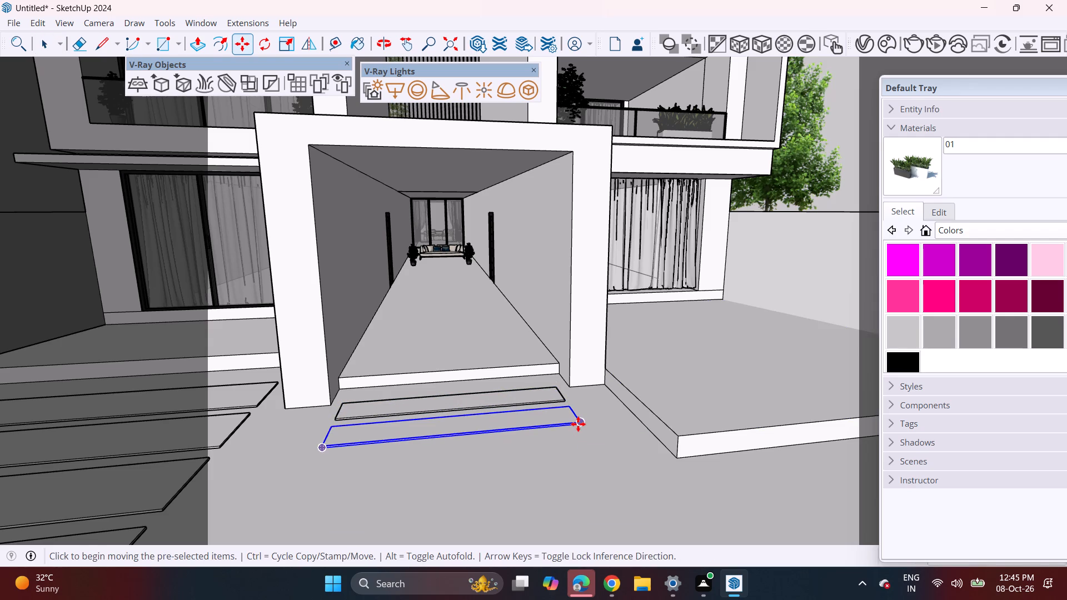
click(578, 424)
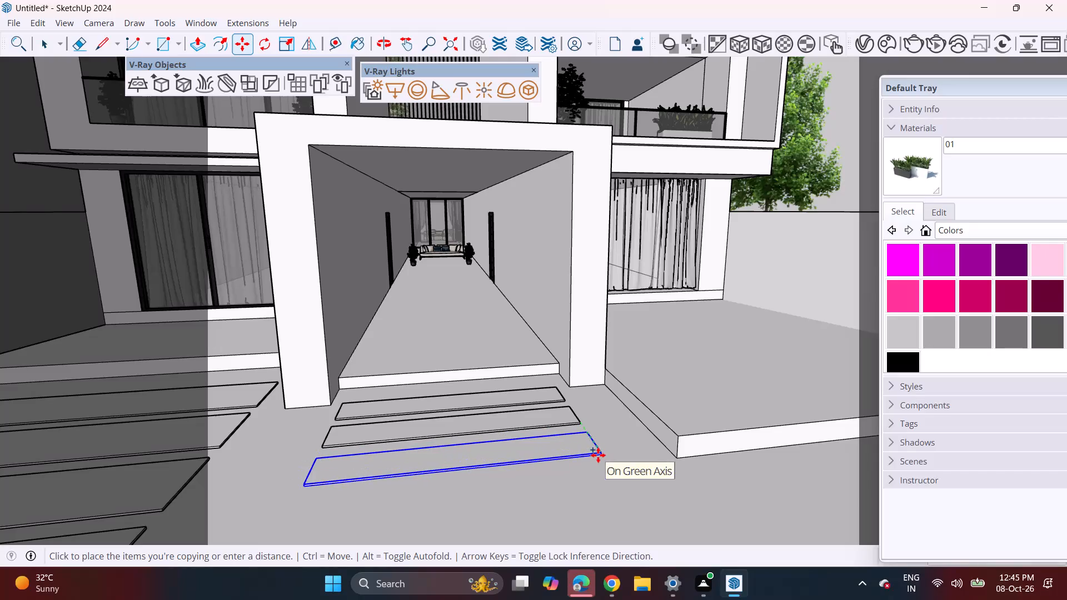
double_click(596, 451)
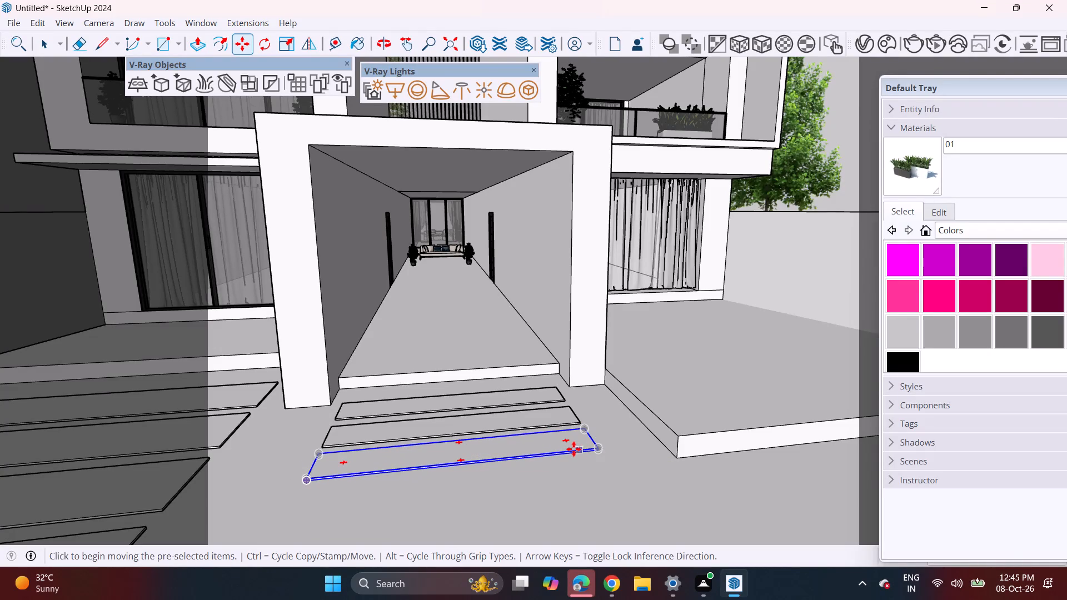
key(shift+asterisk)
key(3)
key(Return)
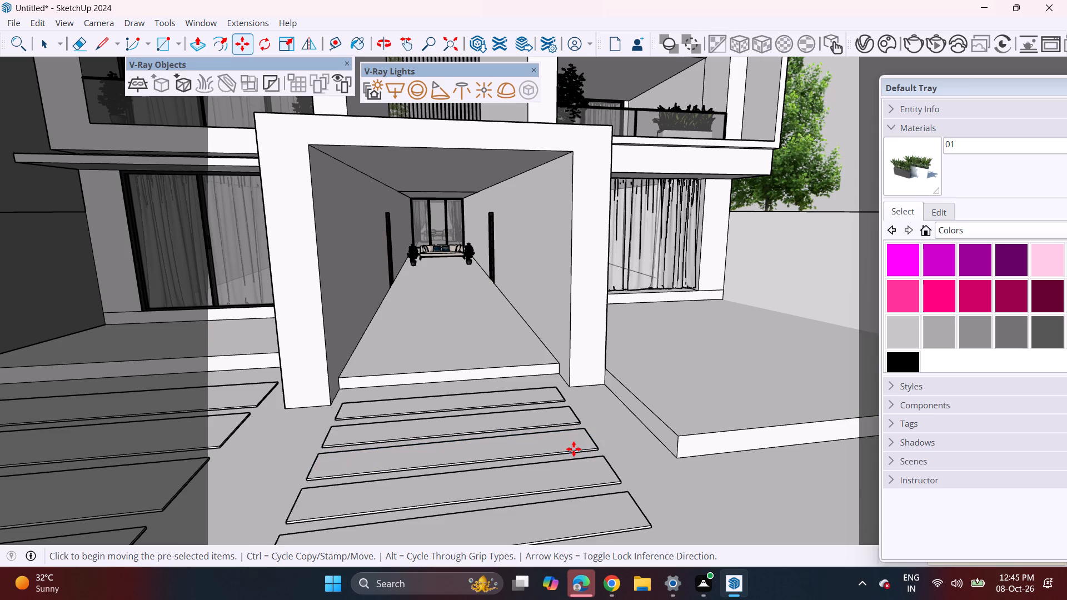
Examine both paving-slab paths and the house front from several viewpoints.
scroll(527, 476, down, 3)
shift+middle_drag(508, 520, 491, 427)
scroll(491, 427, down, 2)
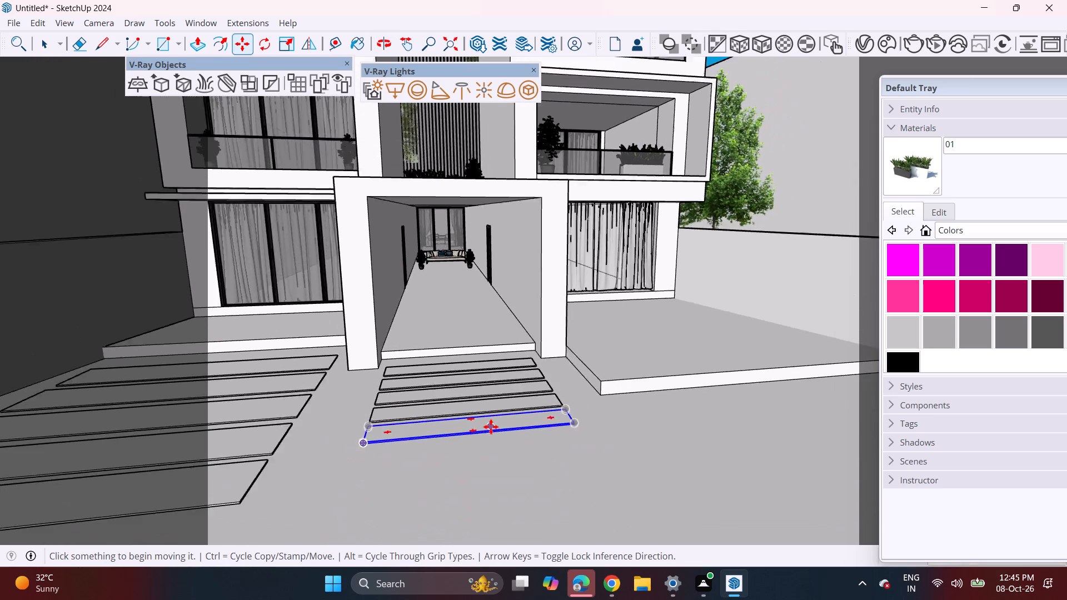
scroll(491, 427, down, 4)
middle_drag(522, 454, 485, 419)
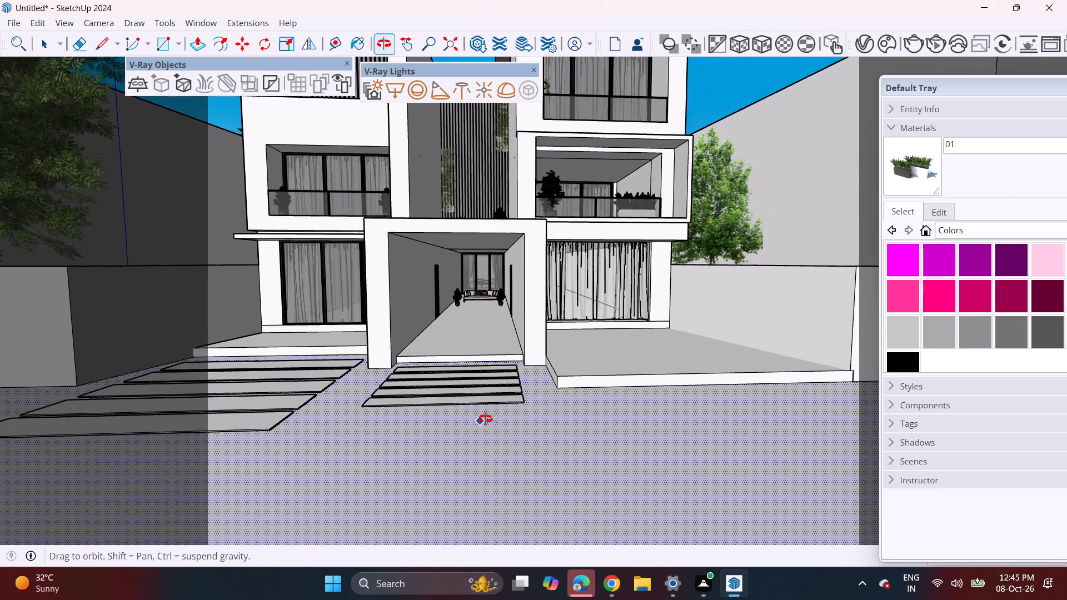
middle_drag(485, 419, 491, 401)
middle_drag(482, 398, 532, 468)
scroll(521, 467, down, 3)
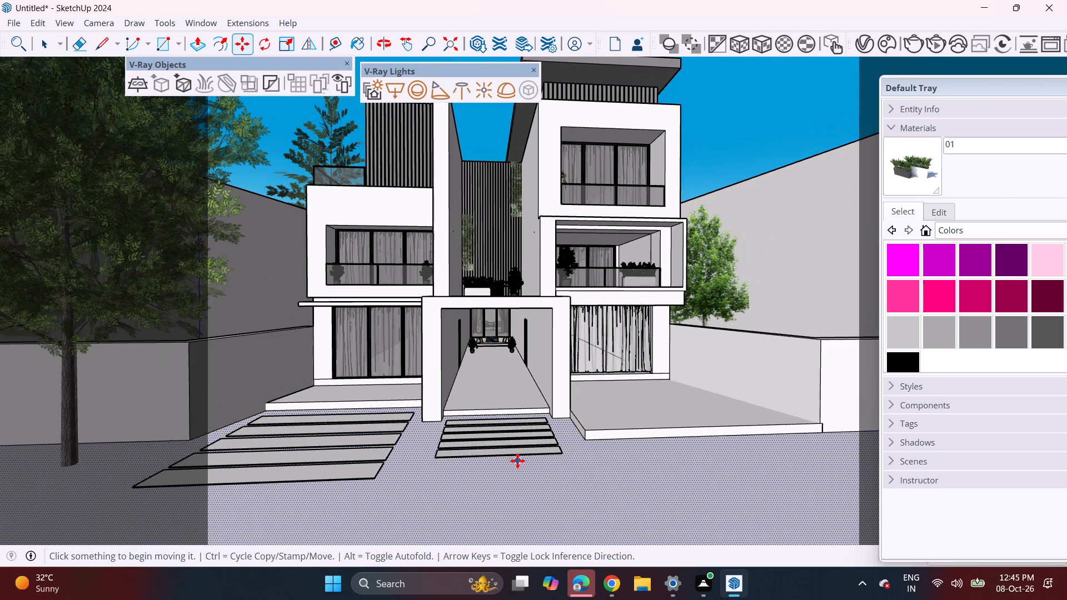
shift+middle_drag(517, 456, 522, 468)
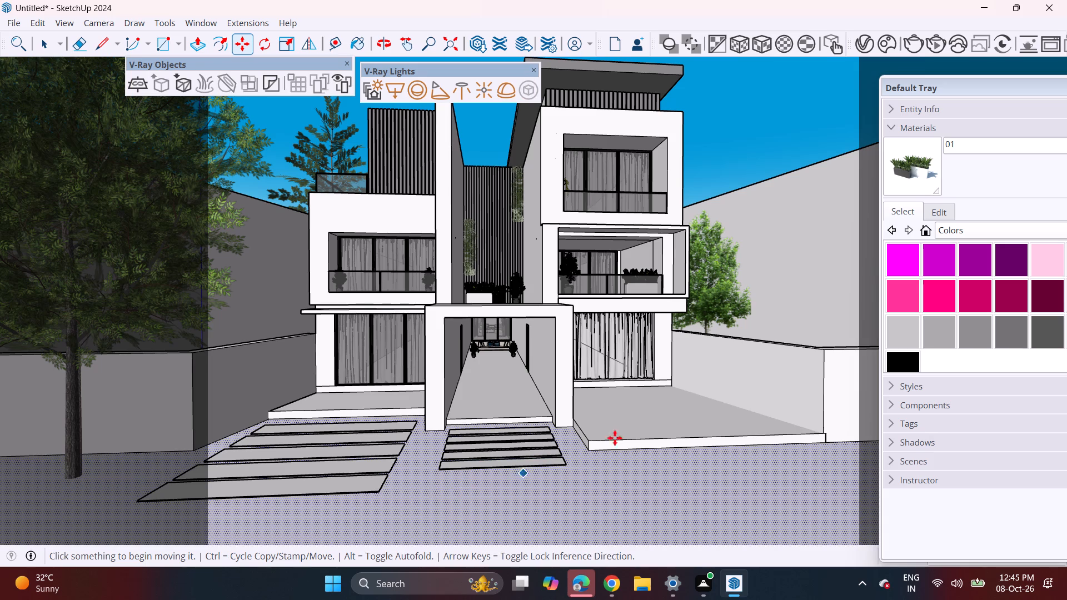
middle_drag(591, 426, 554, 459)
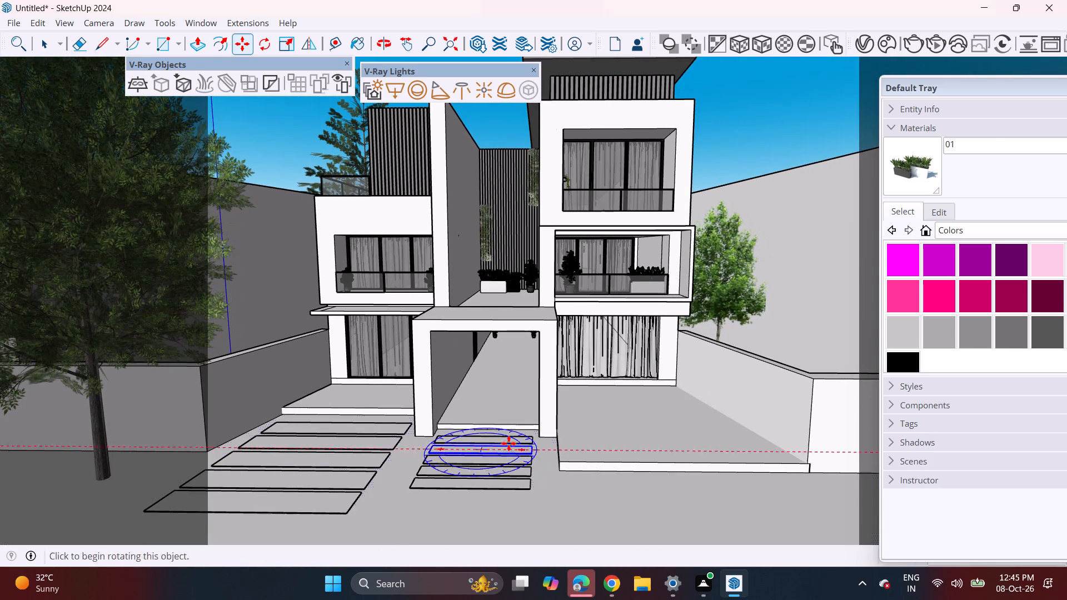
Import the grass patch model Untitled (3) from the Downloads folder and place it on the ground between the two slab paths.
click(17, 24)
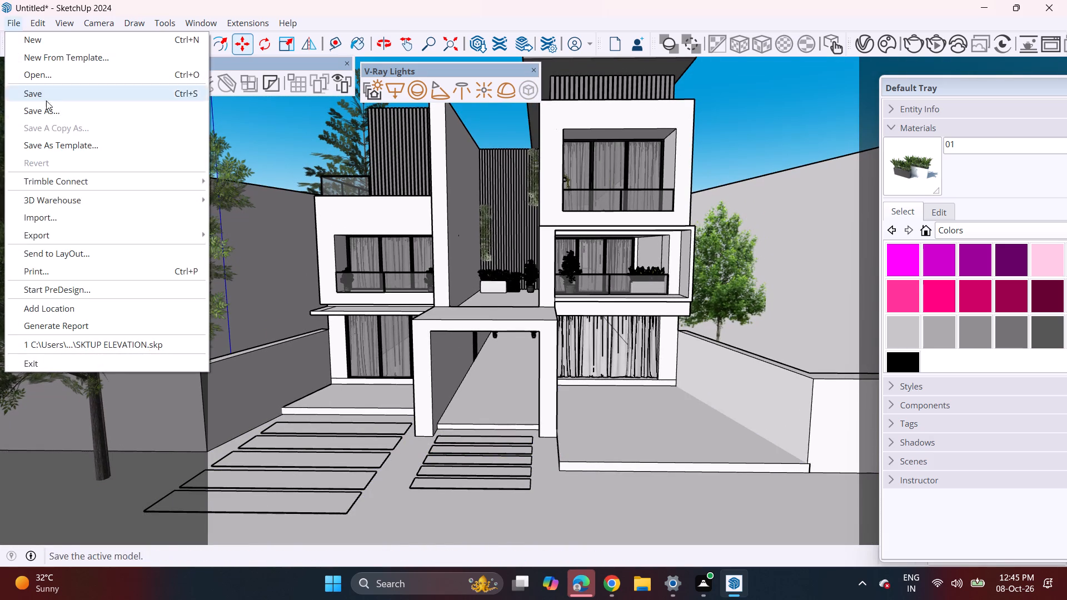
click(52, 219)
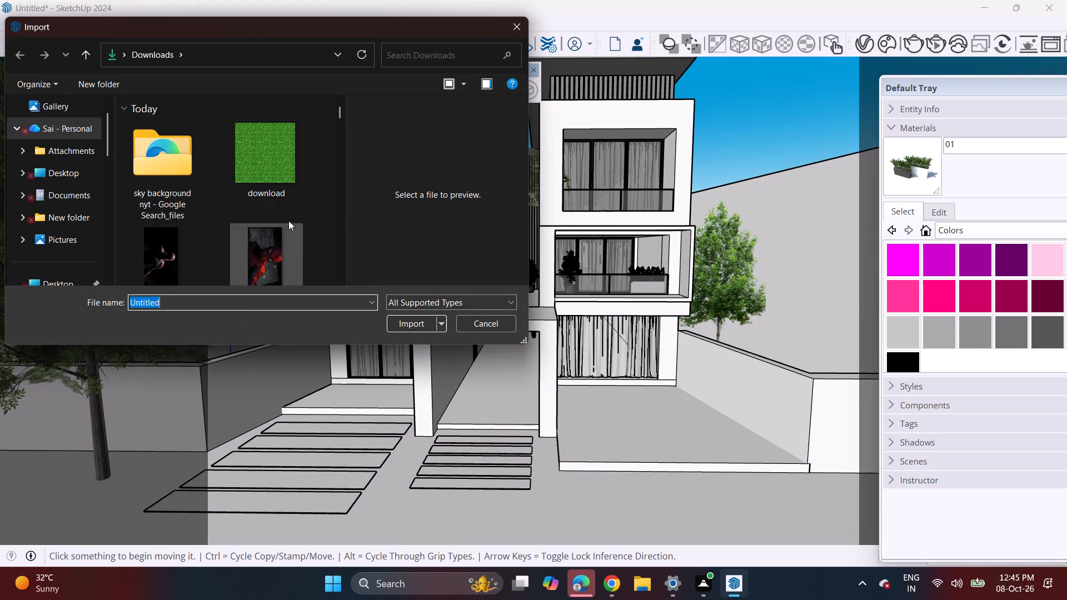
scroll(282, 219, down, 7)
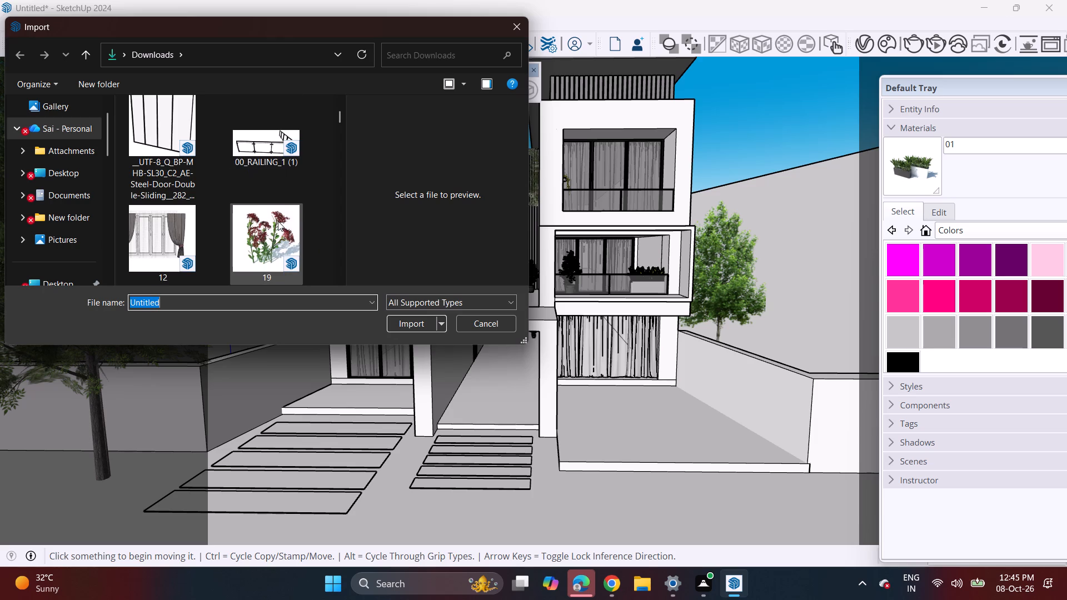
scroll(278, 221, down, 3)
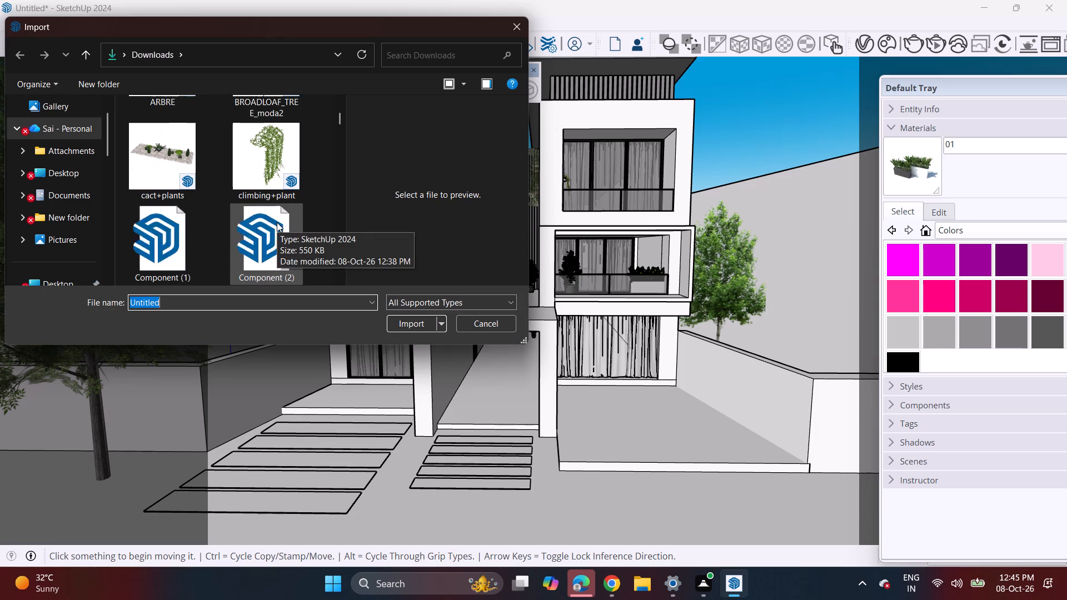
scroll(234, 183, down, 2)
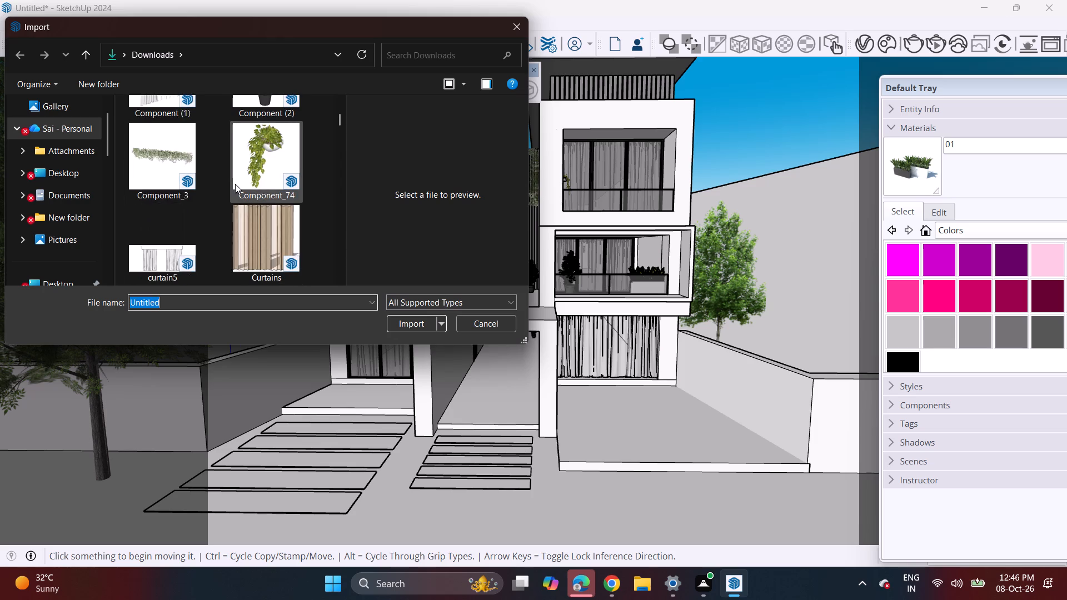
scroll(235, 185, down, 5)
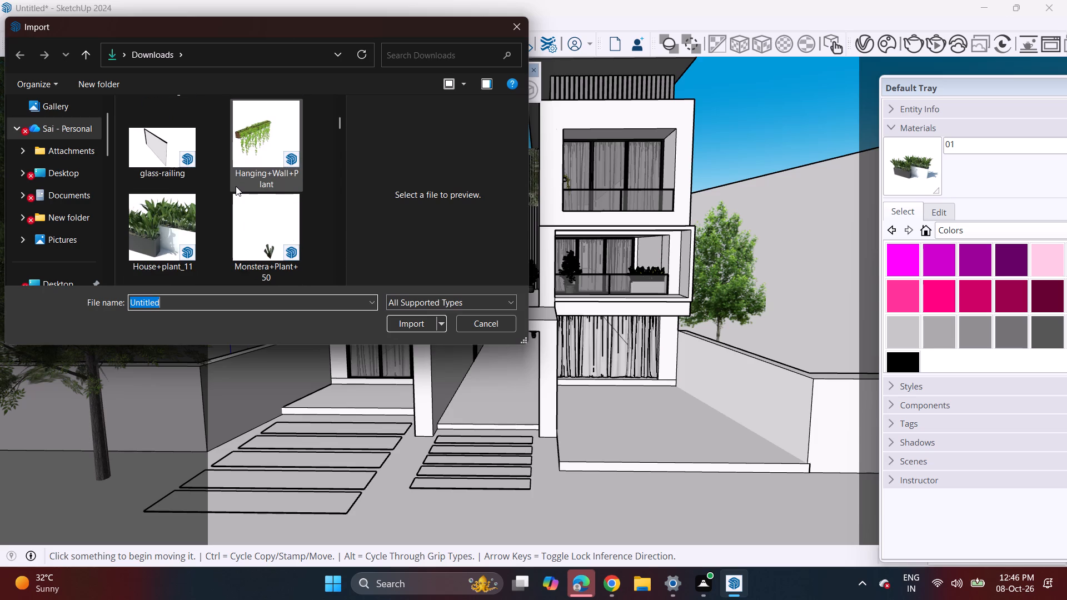
scroll(233, 188, down, 2)
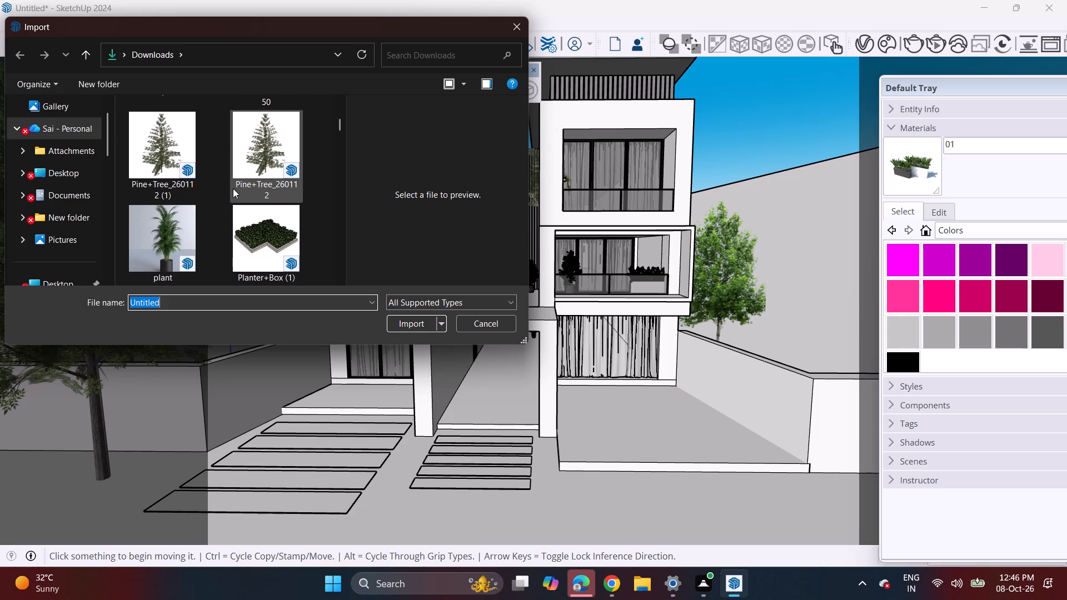
scroll(233, 188, down, 4)
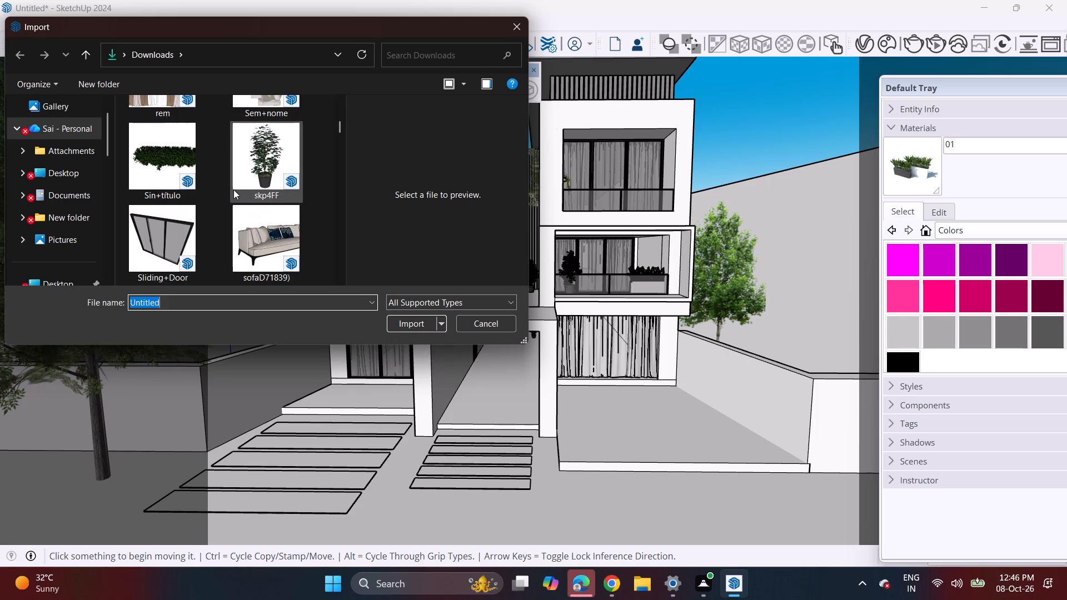
scroll(233, 189, down, 2)
scroll(233, 190, up, 2)
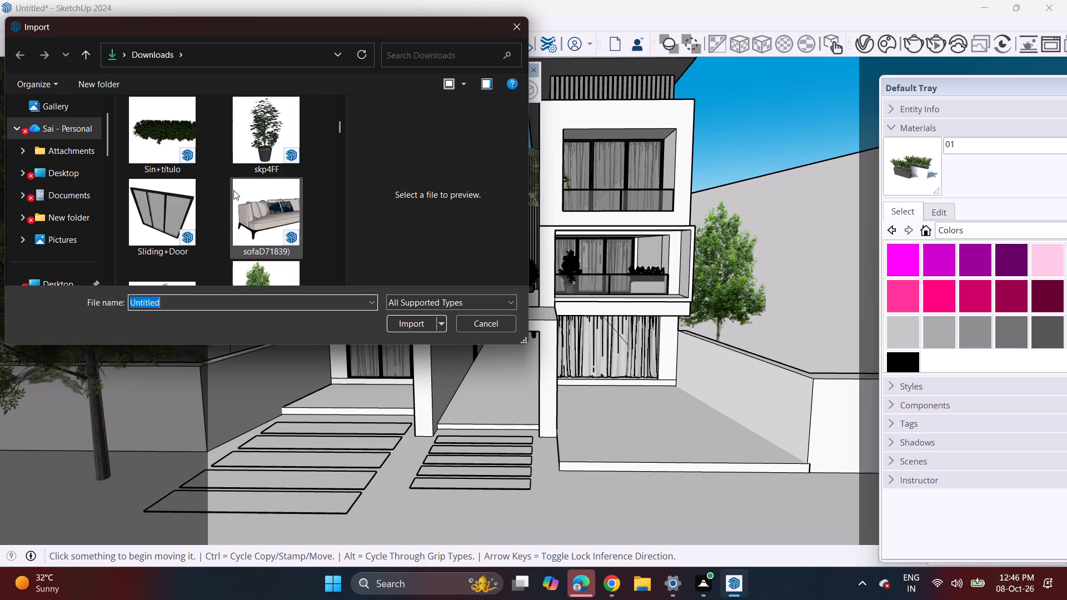
scroll(233, 190, down, 3)
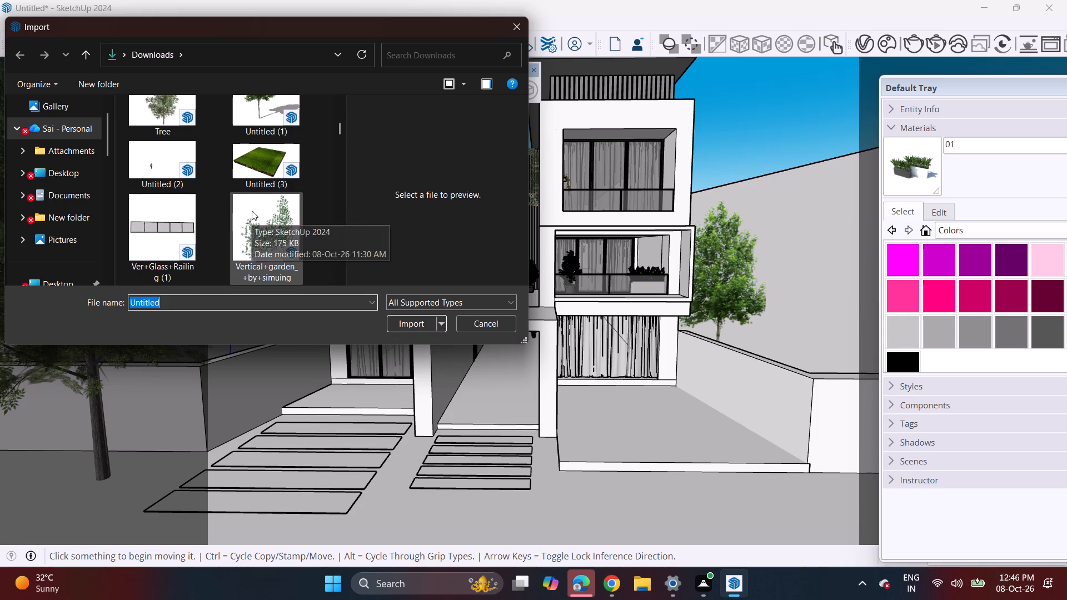
scroll(252, 212, down, 3)
scroll(253, 215, up, 4)
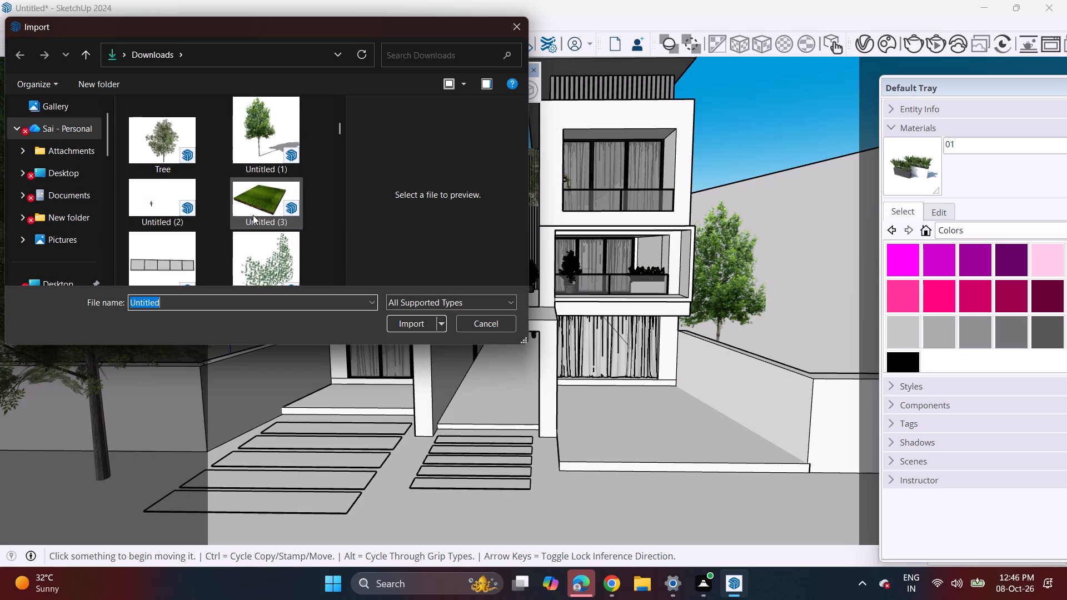
click(272, 193)
click(415, 321)
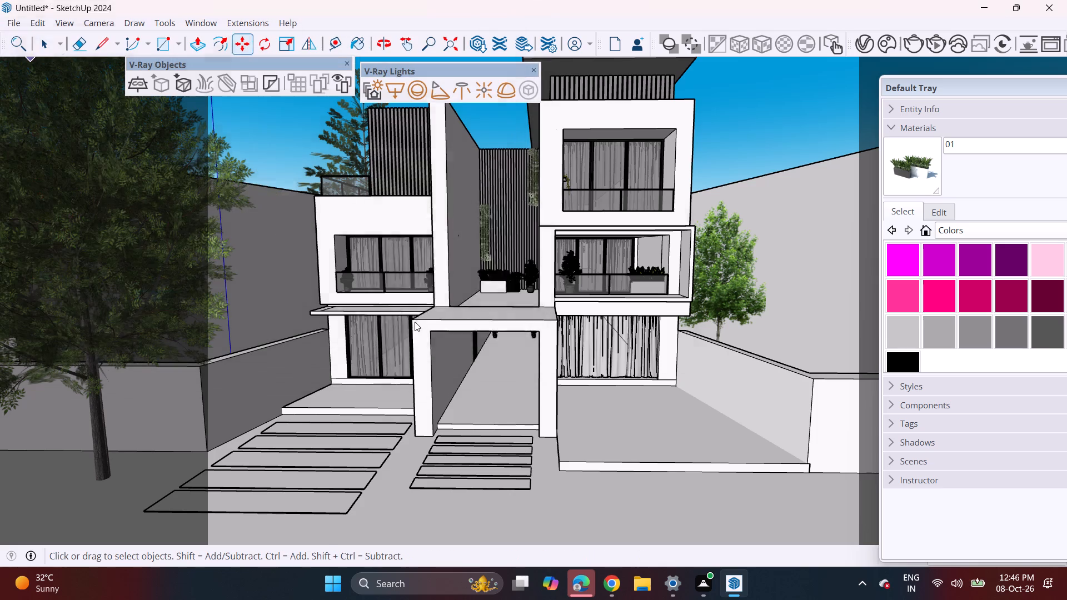
click(666, 326)
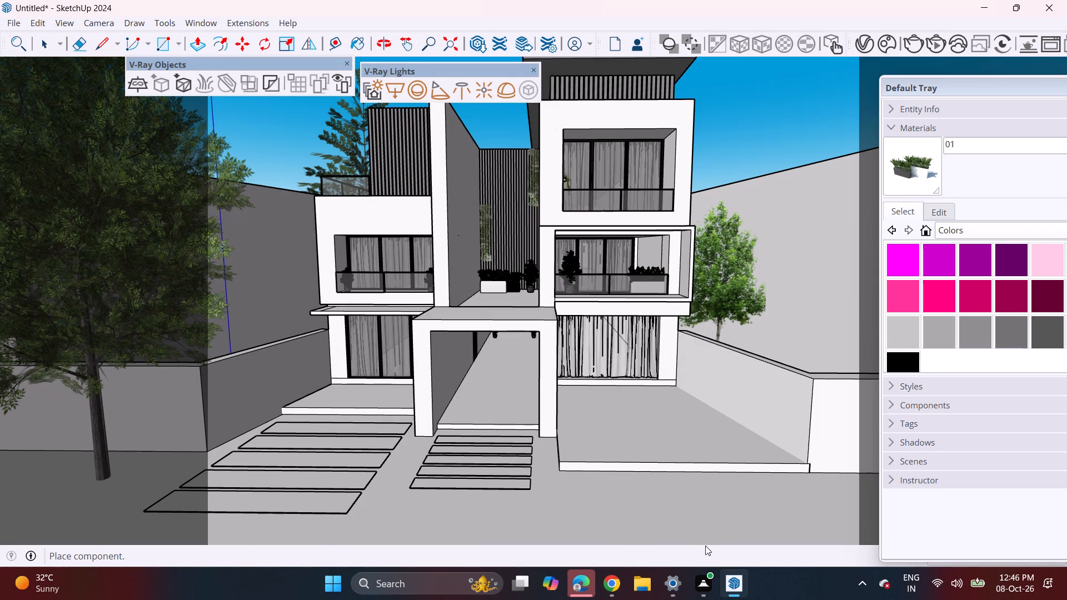
double_click(701, 528)
Scale the small grass patch up uniformly from its corner until it is wider than the central entrance path.
scroll(377, 459, up, 4)
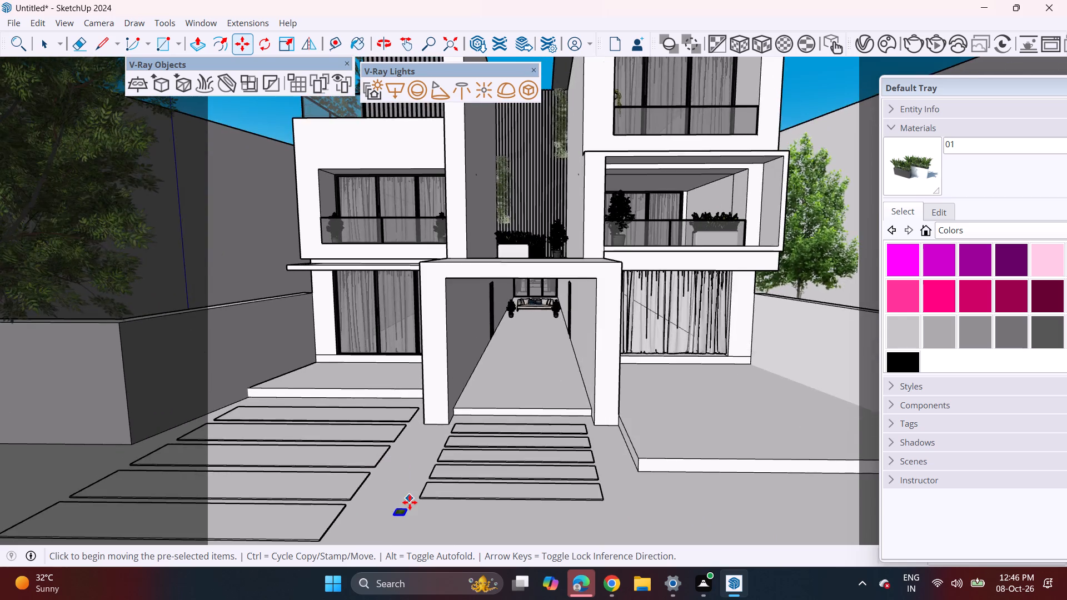
scroll(410, 502, up, 3)
shift+middle_drag(400, 510, 407, 441)
scroll(407, 441, up, 4)
middle_drag(411, 443, 418, 501)
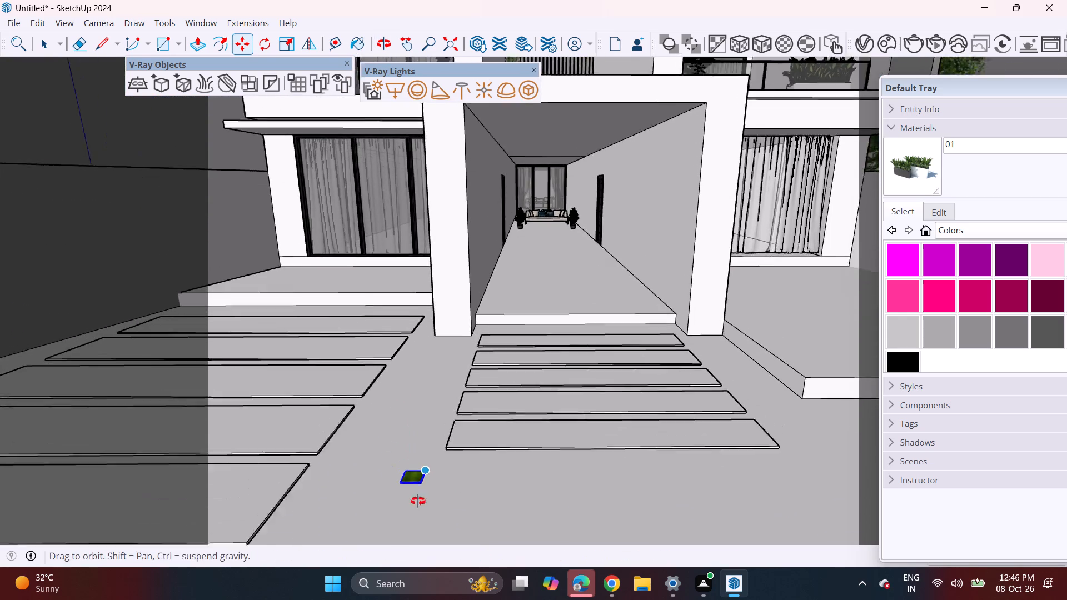
middle_drag(418, 501, 417, 504)
scroll(413, 478, up, 3)
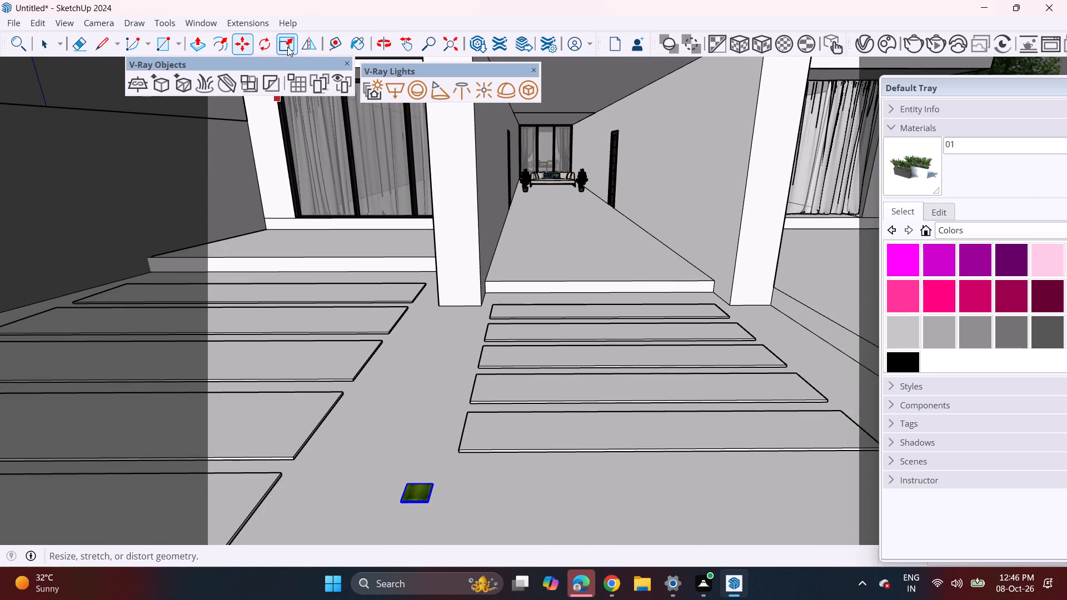
click(287, 47)
click(433, 481)
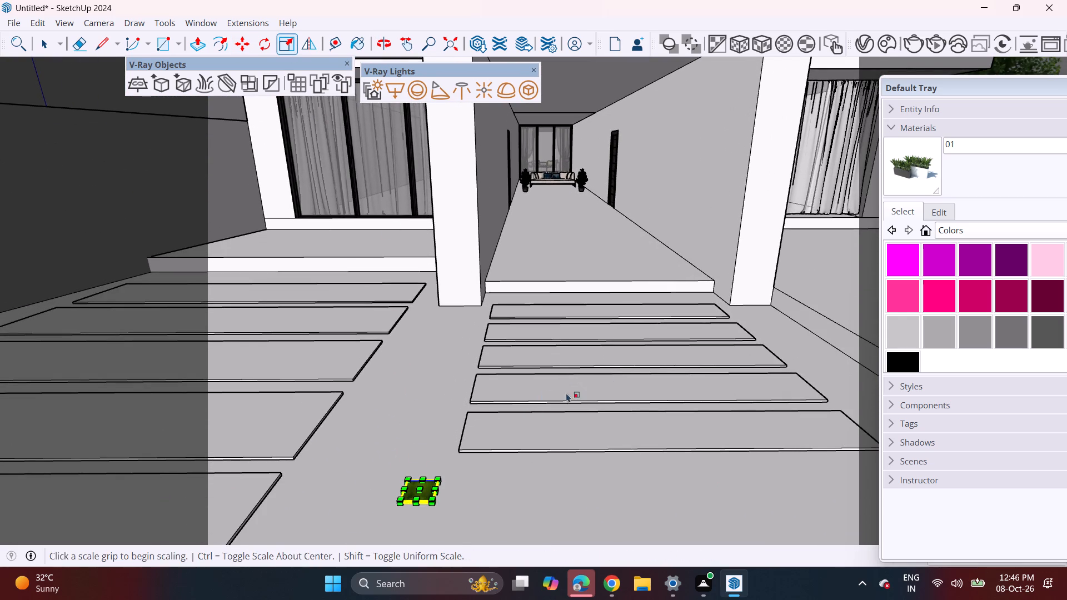
drag(437, 480, 576, 401)
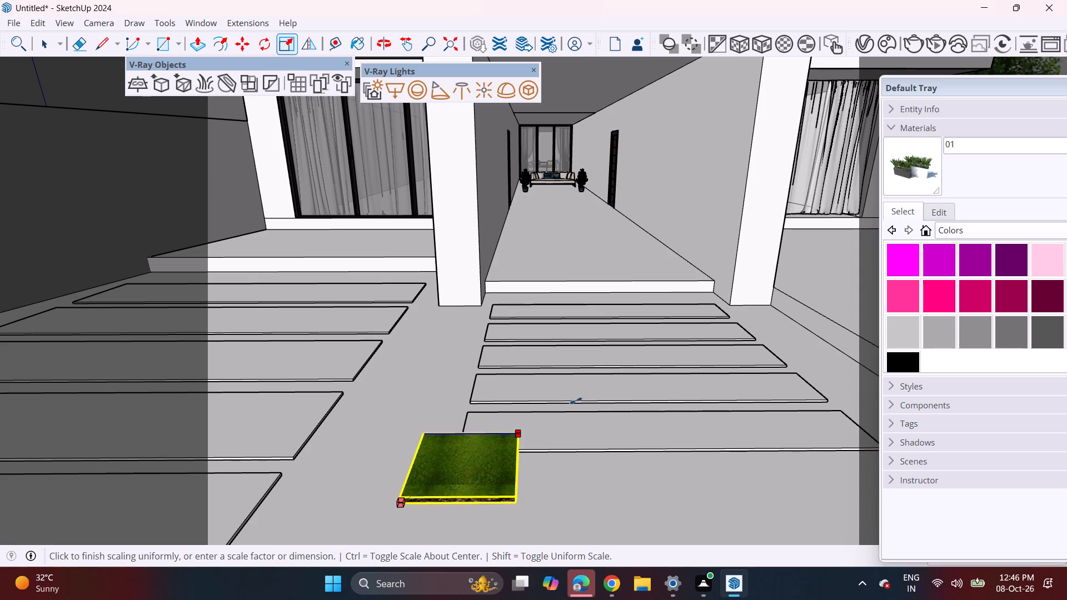
drag(576, 401, 792, 261)
click(792, 261)
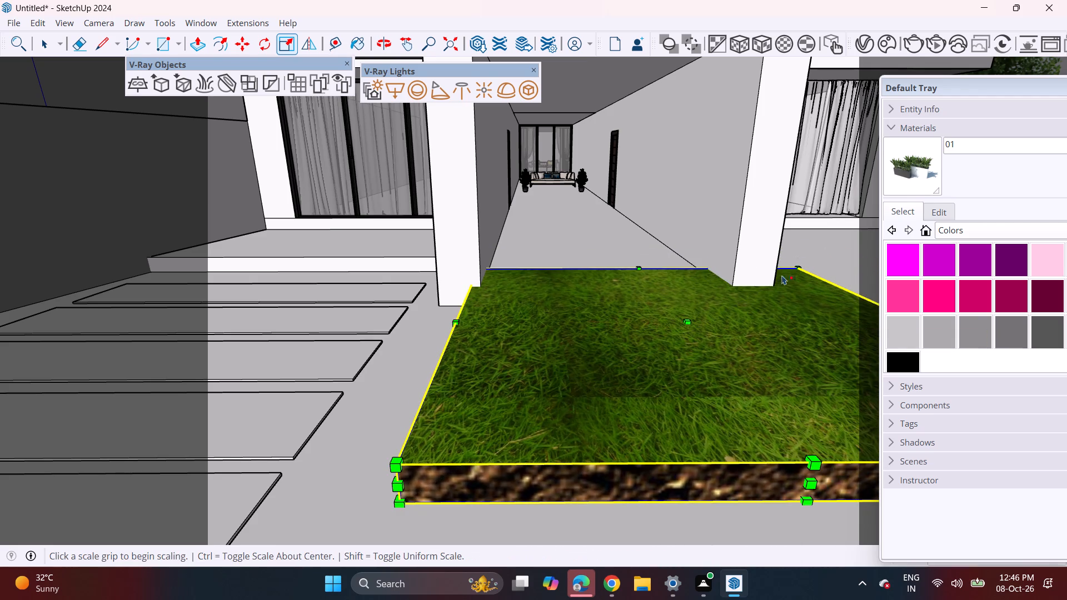
Move the enlarged grass patch onto the raised porch floor before the curtained window, with its corner beside the entrance pillar.
shift+middle_drag(639, 398, 83, 402)
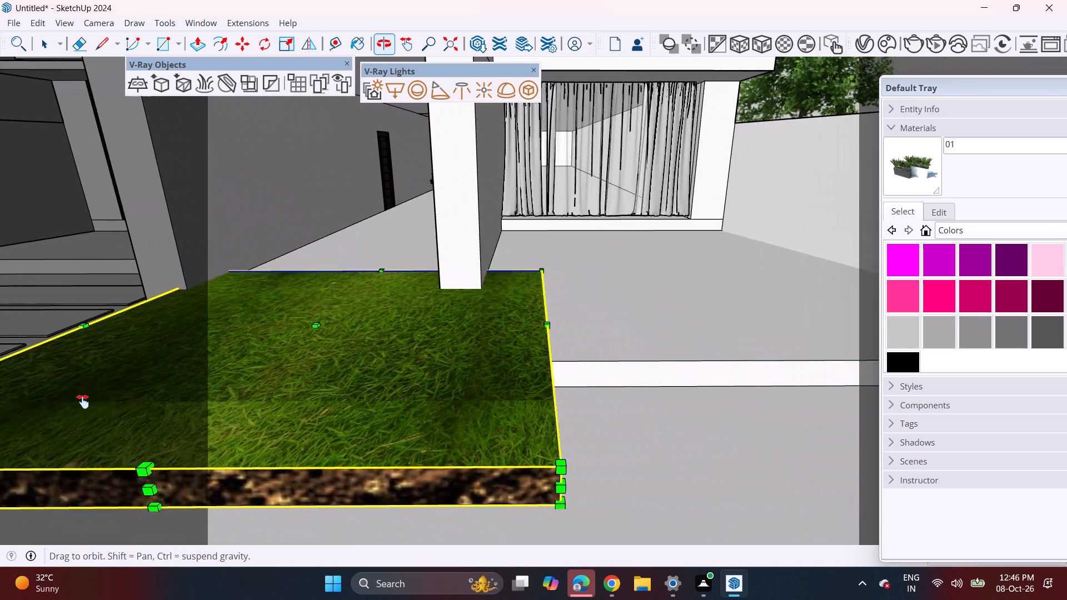
shift+middle_drag(83, 402, 80, 402)
key(m)
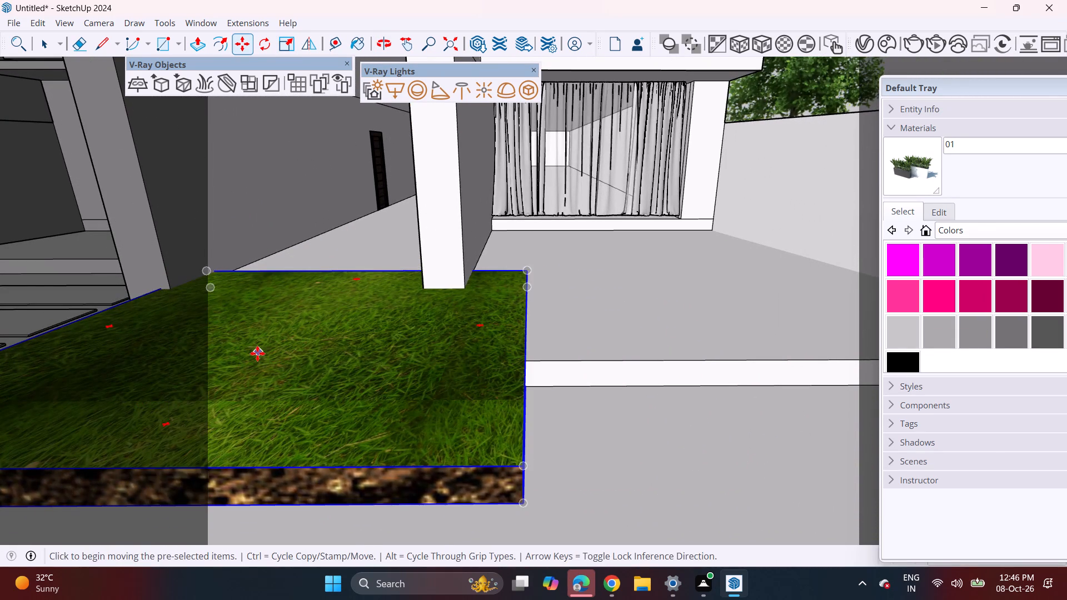
click(257, 353)
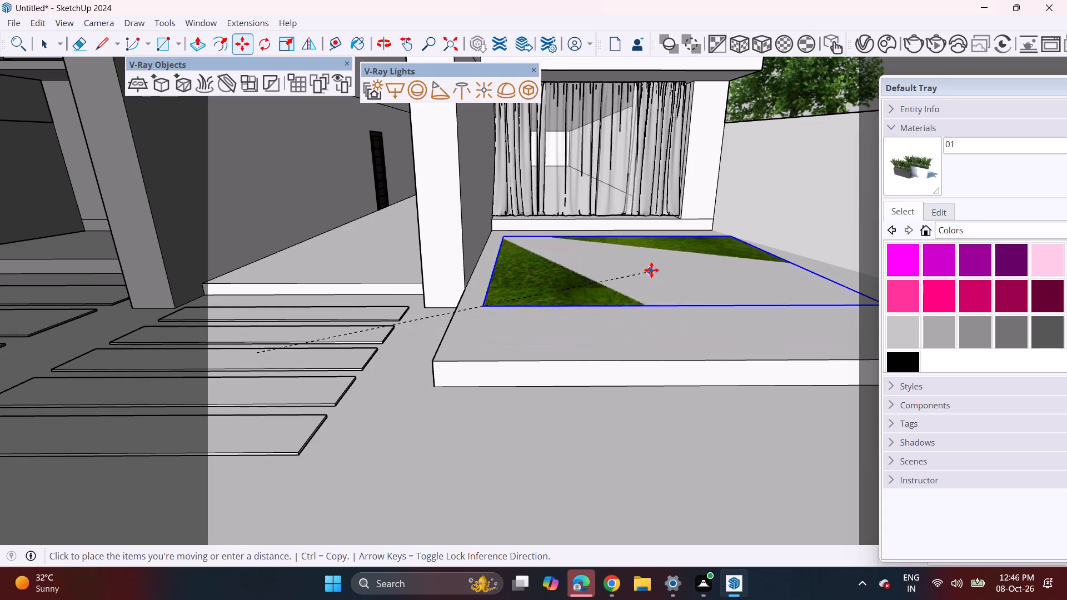
click(651, 271)
click(490, 329)
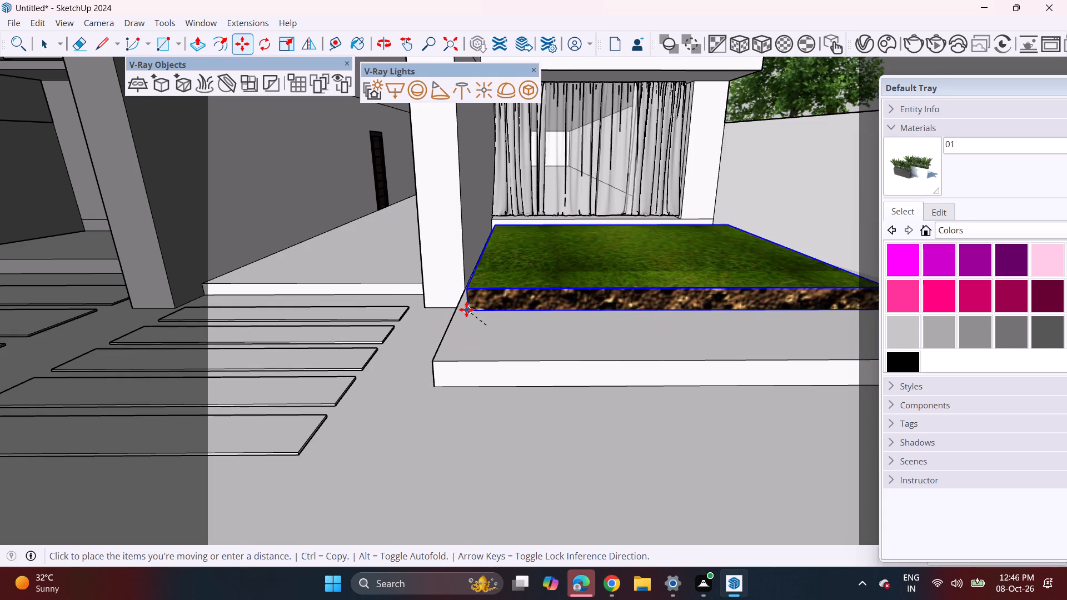
click(466, 309)
Lower the grass patch into the porch floor in successive moves, leaving only a thin strip of its soil edge exposed.
middle_drag(564, 282, 455, 319)
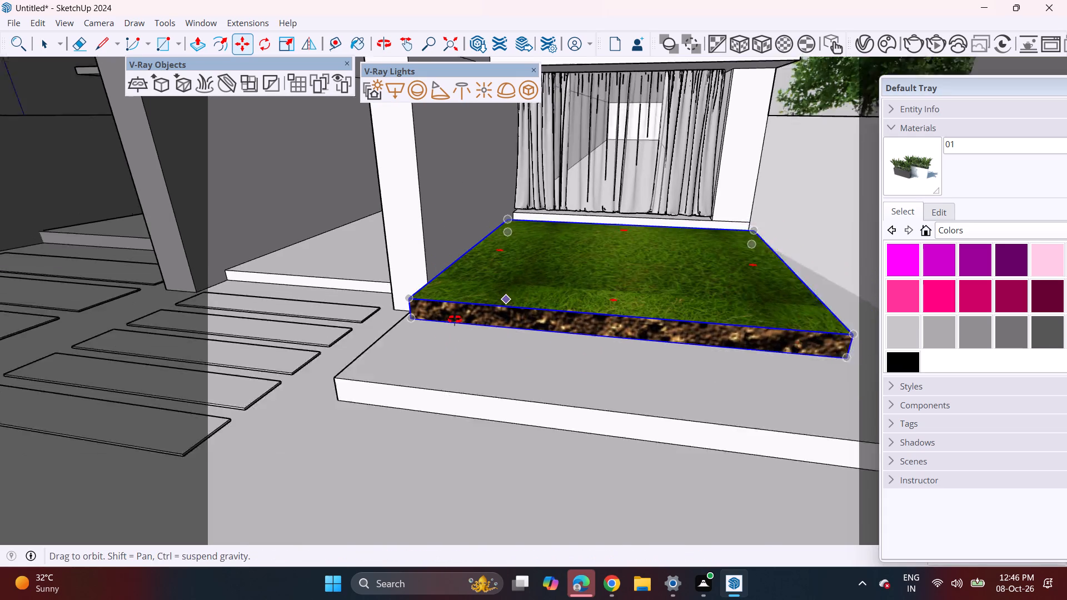
middle_drag(455, 319, 429, 330)
shift+middle_drag(544, 374, 381, 329)
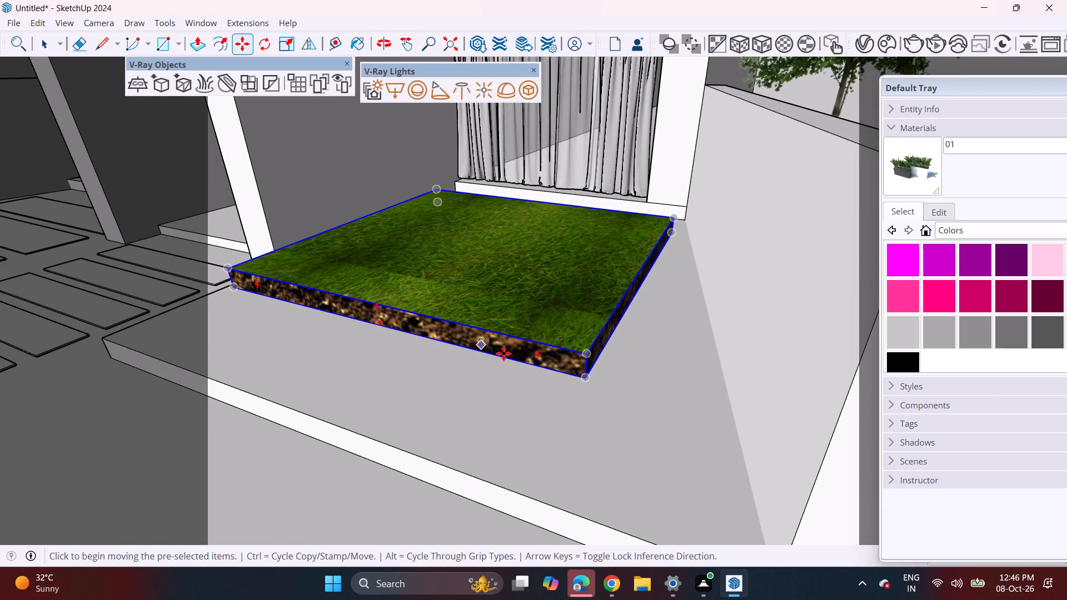
scroll(596, 334, up, 1)
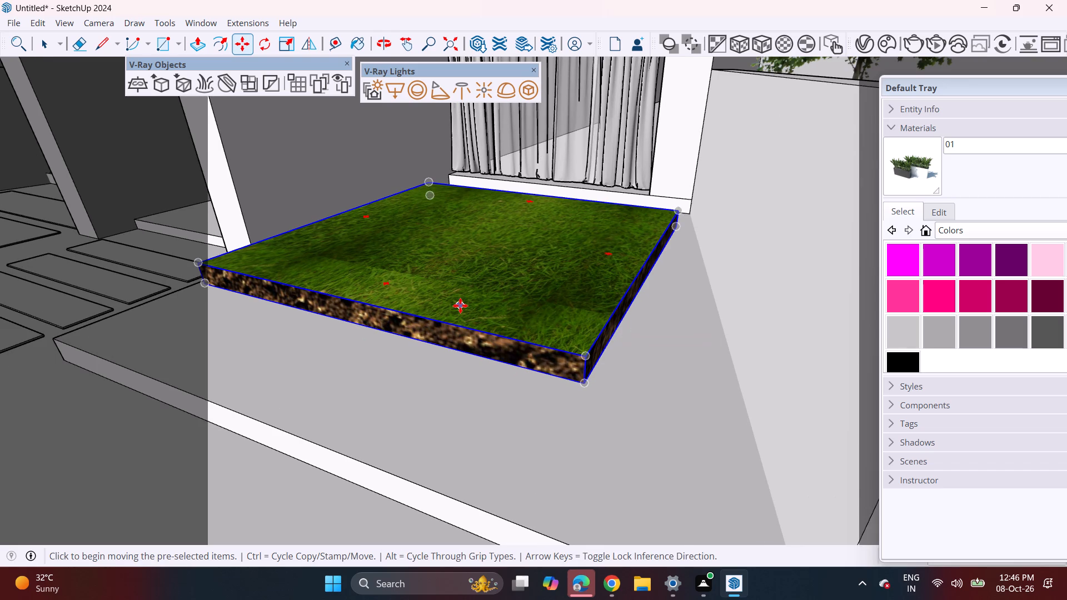
scroll(460, 306, down, 1)
click(443, 329)
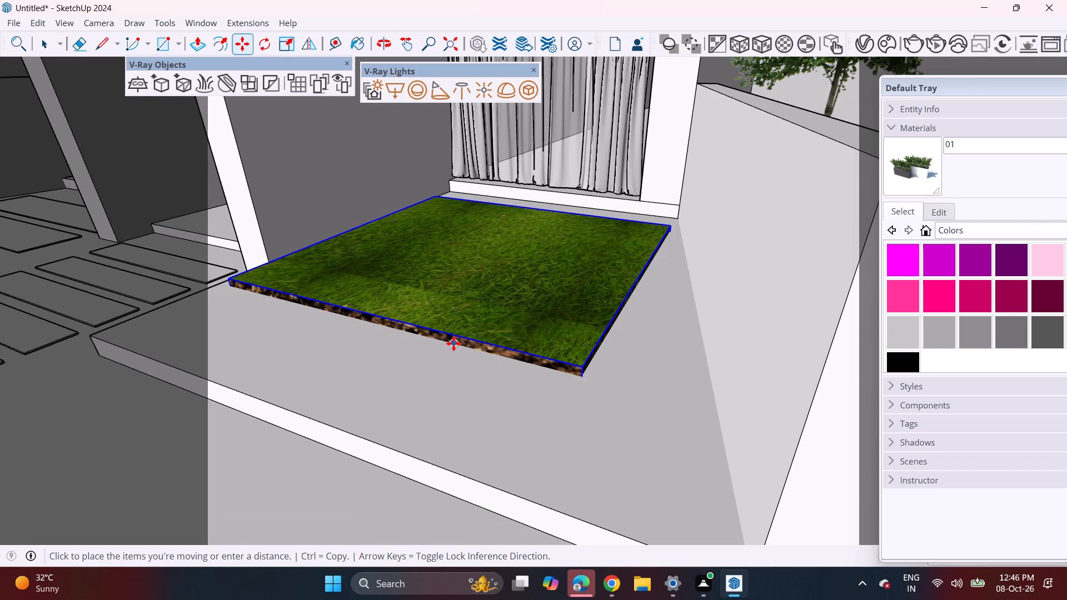
click(453, 343)
scroll(566, 381, up, 10)
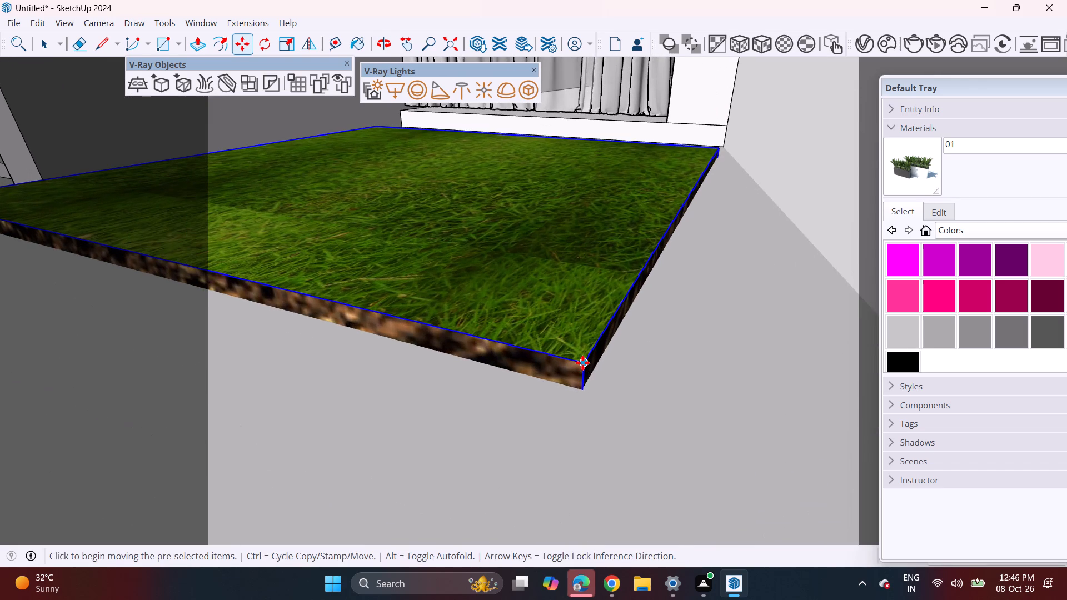
click(582, 363)
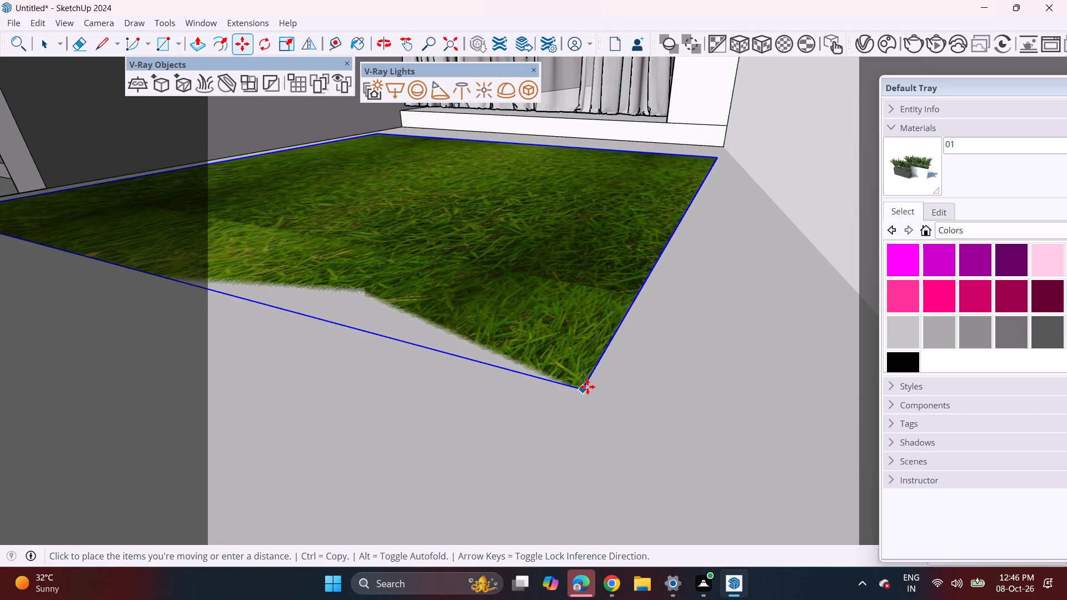
click(586, 378)
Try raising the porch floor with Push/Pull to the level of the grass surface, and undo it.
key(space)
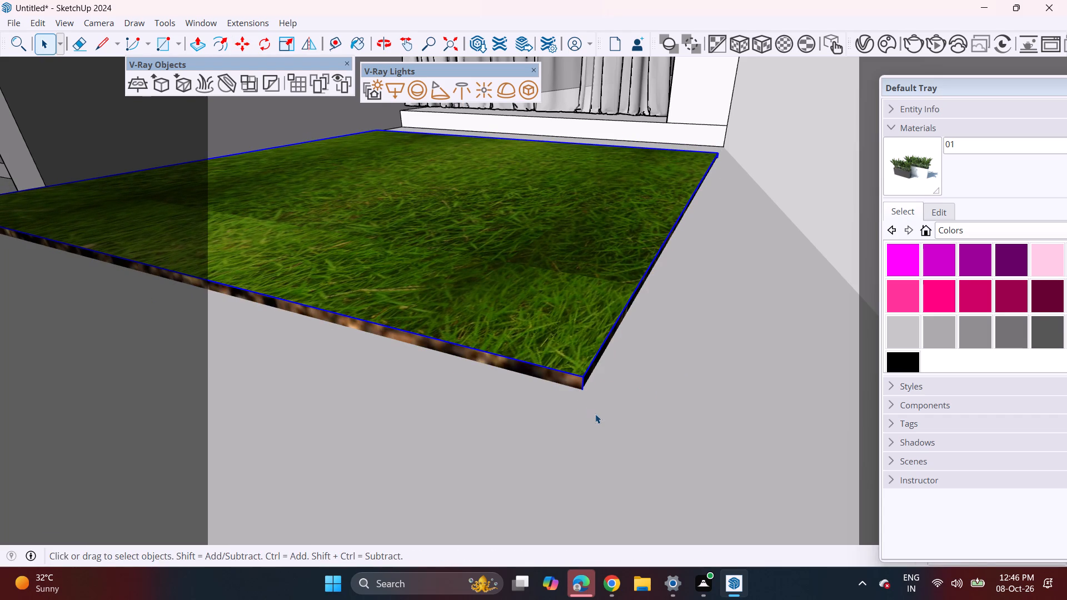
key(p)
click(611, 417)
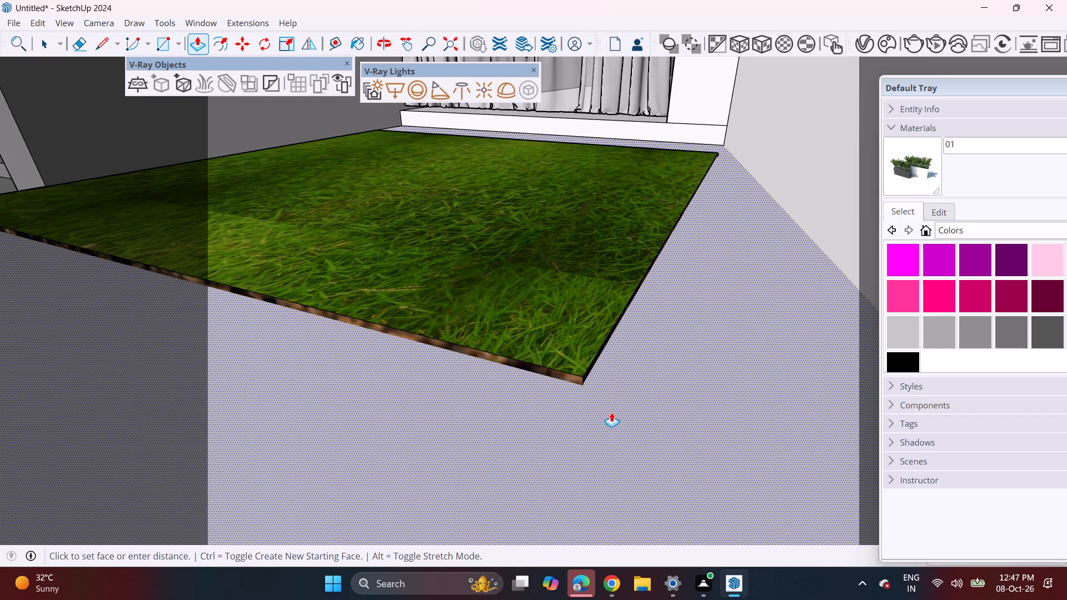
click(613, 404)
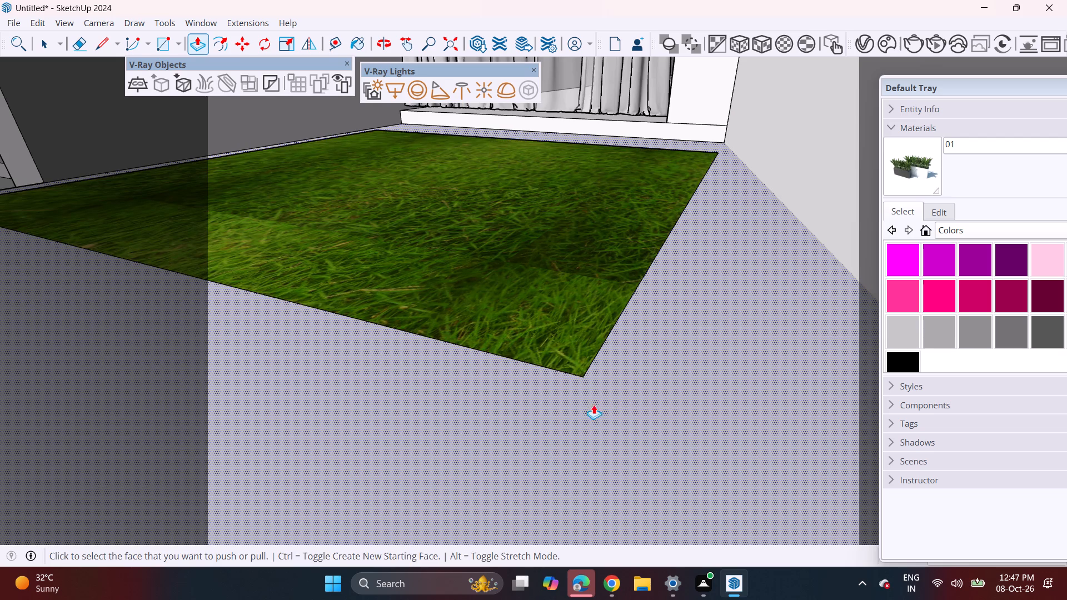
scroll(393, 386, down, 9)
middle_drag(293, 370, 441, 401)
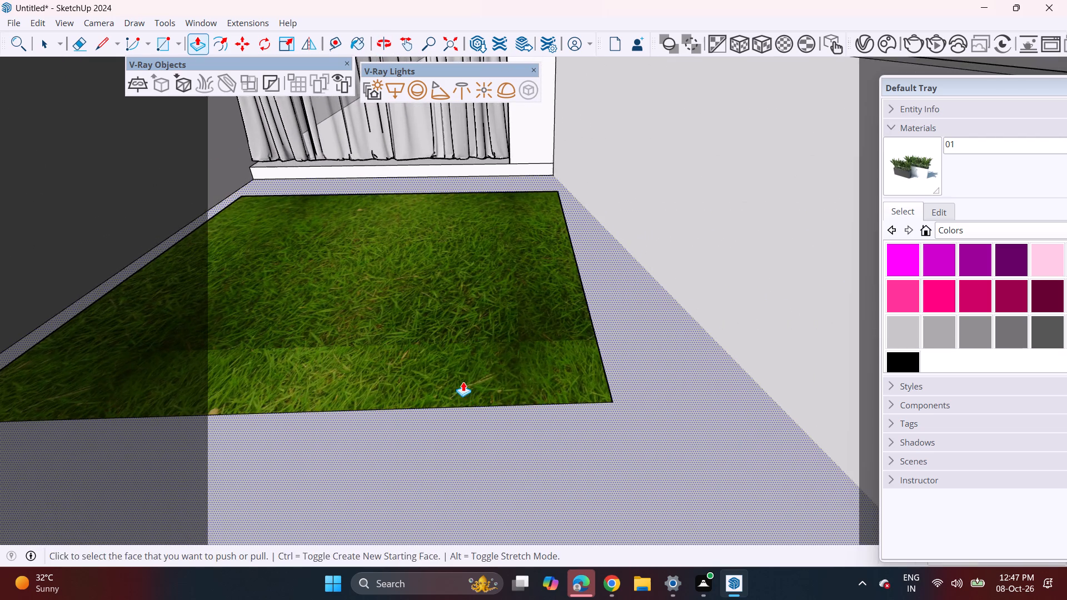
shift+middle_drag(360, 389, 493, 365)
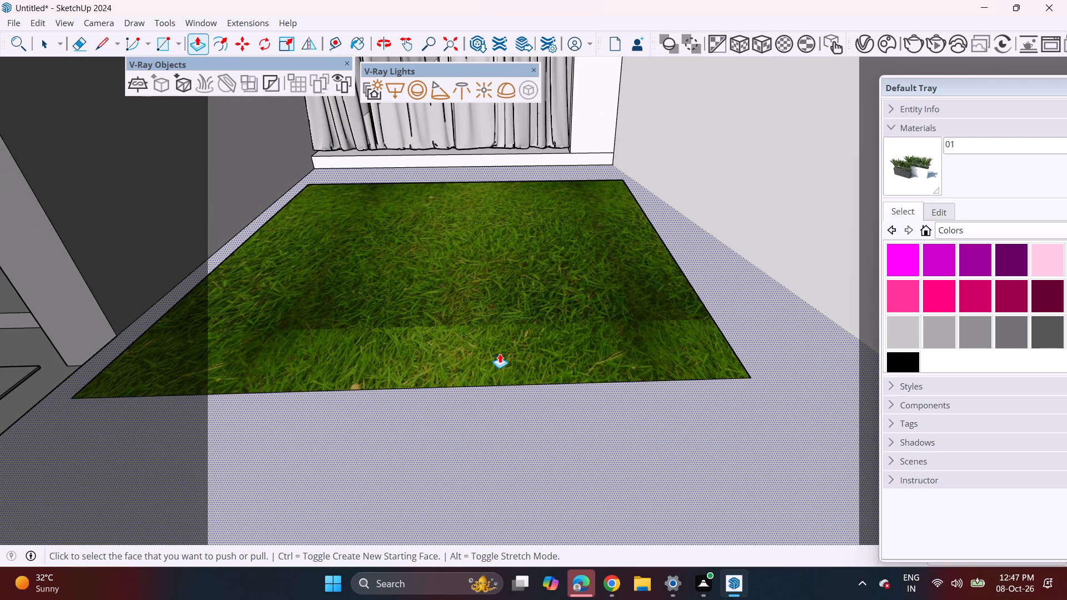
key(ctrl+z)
Move the grass patch from the curtained-window porch onto the wider slab path, with its rear corner at the porch step.
middle_drag(519, 350, 460, 372)
key(space)
click(486, 347)
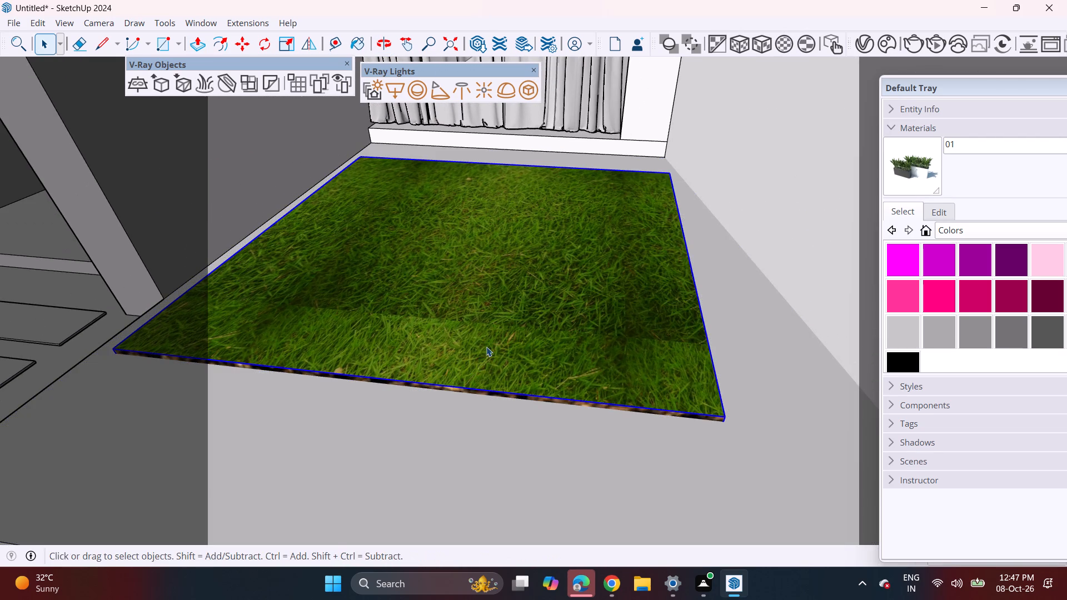
key(m)
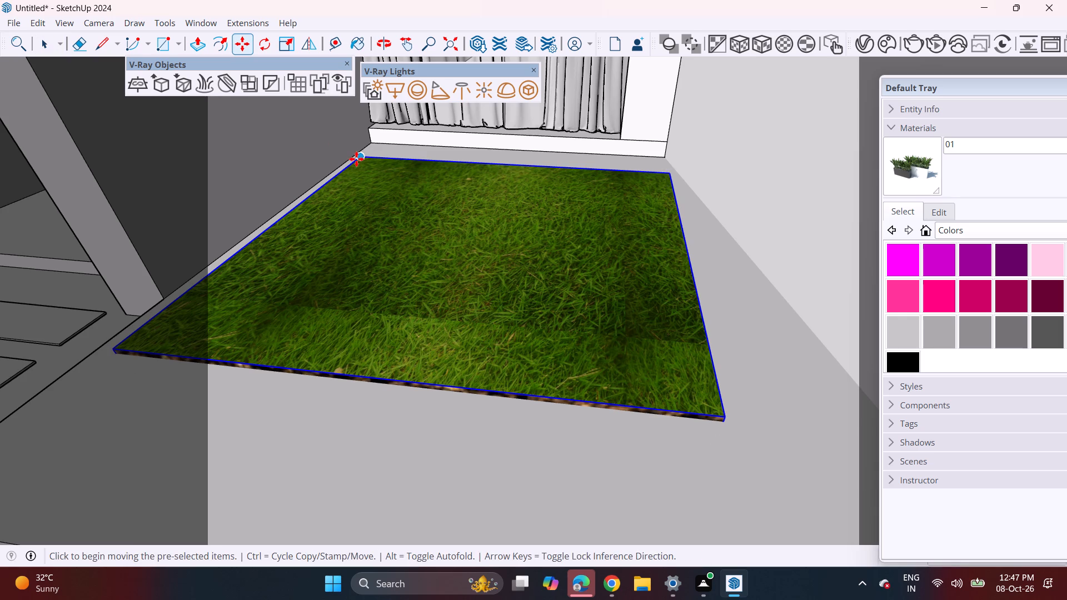
click(356, 159)
shift+middle_drag(340, 225, 526, 162)
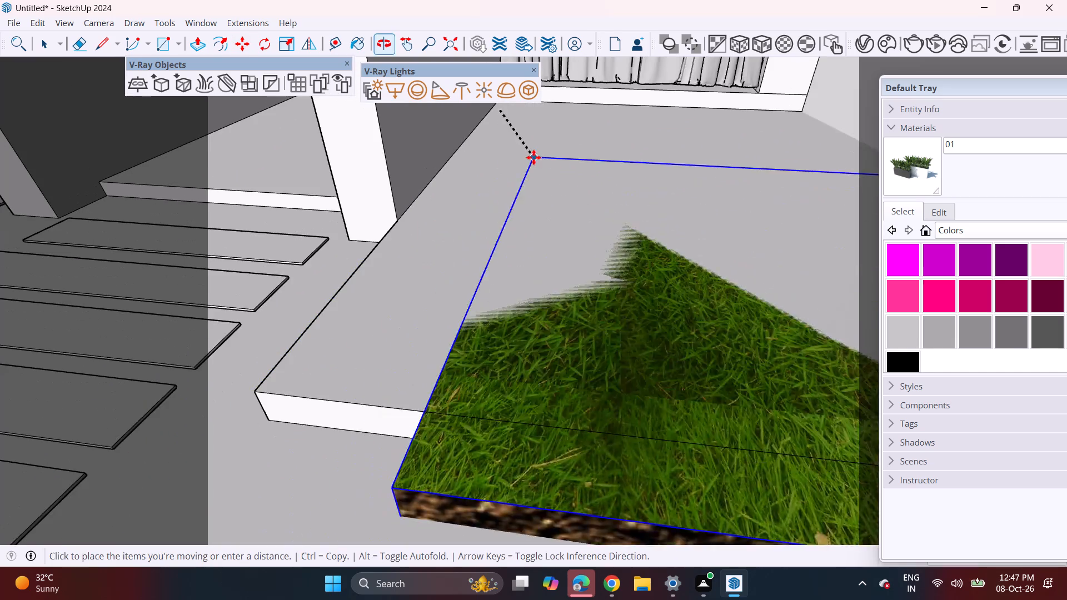
scroll(251, 244, down, 1)
shift+middle_drag(251, 244, 731, 88)
scroll(351, 186, down, 7)
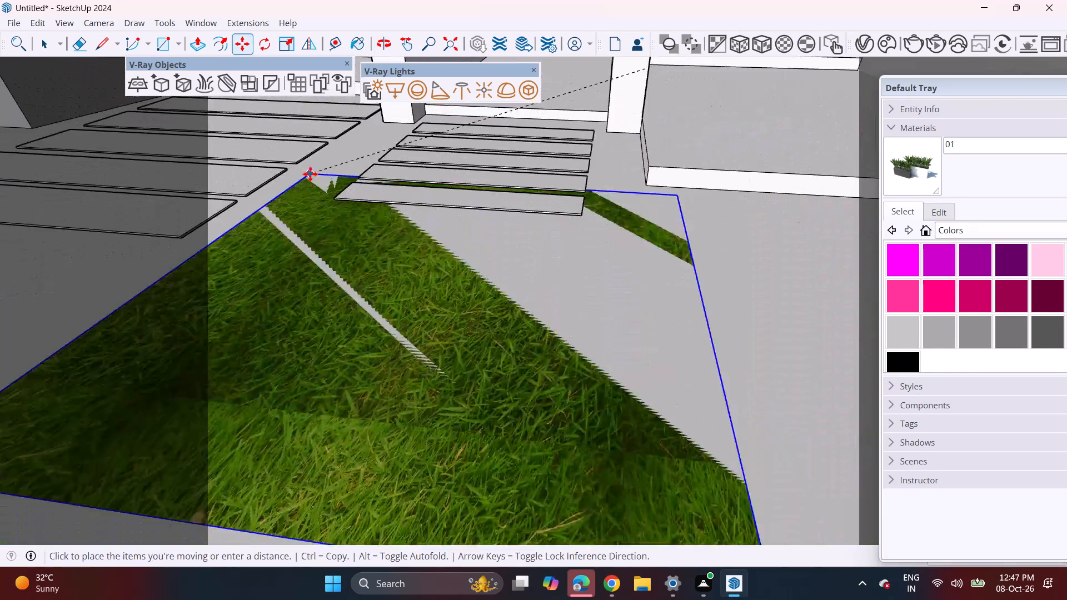
scroll(310, 174, down, 9)
shift+middle_drag(212, 176, 342, 195)
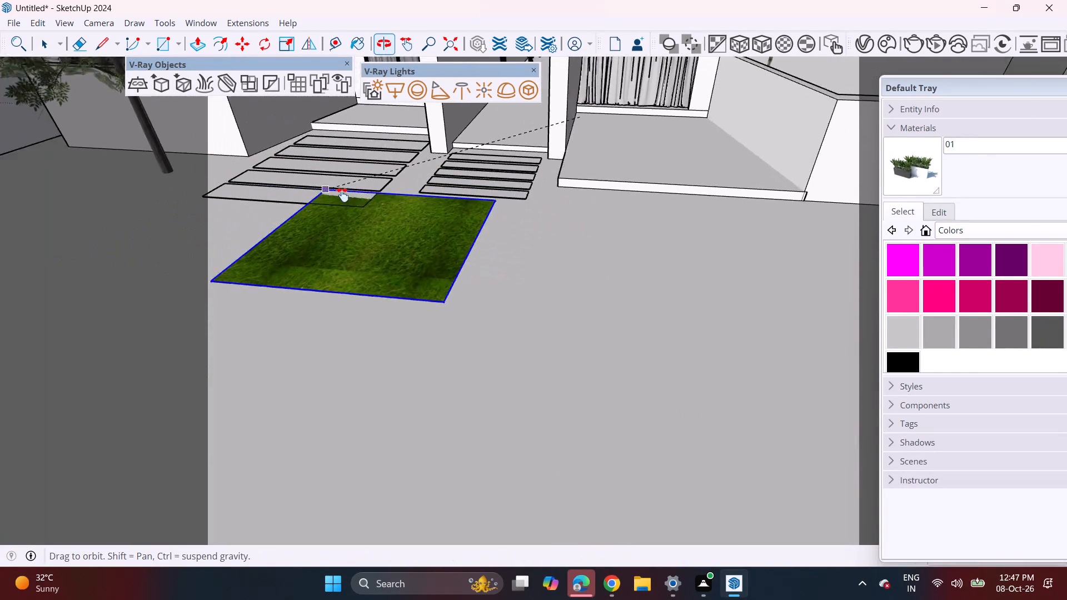
shift+middle_drag(342, 195, 506, 234)
scroll(440, 165, up, 5)
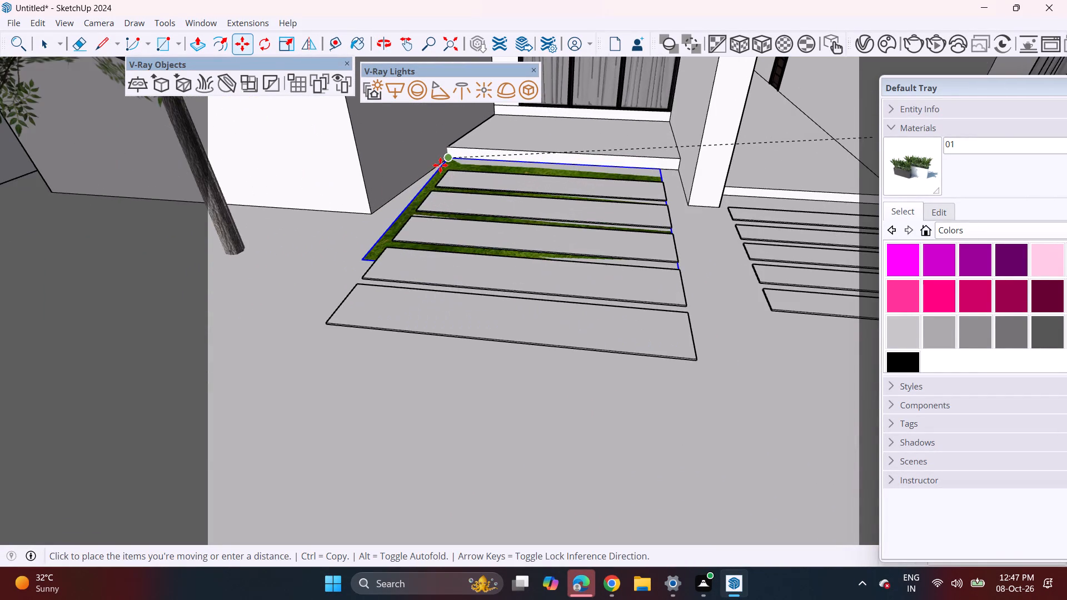
scroll(440, 165, up, 2)
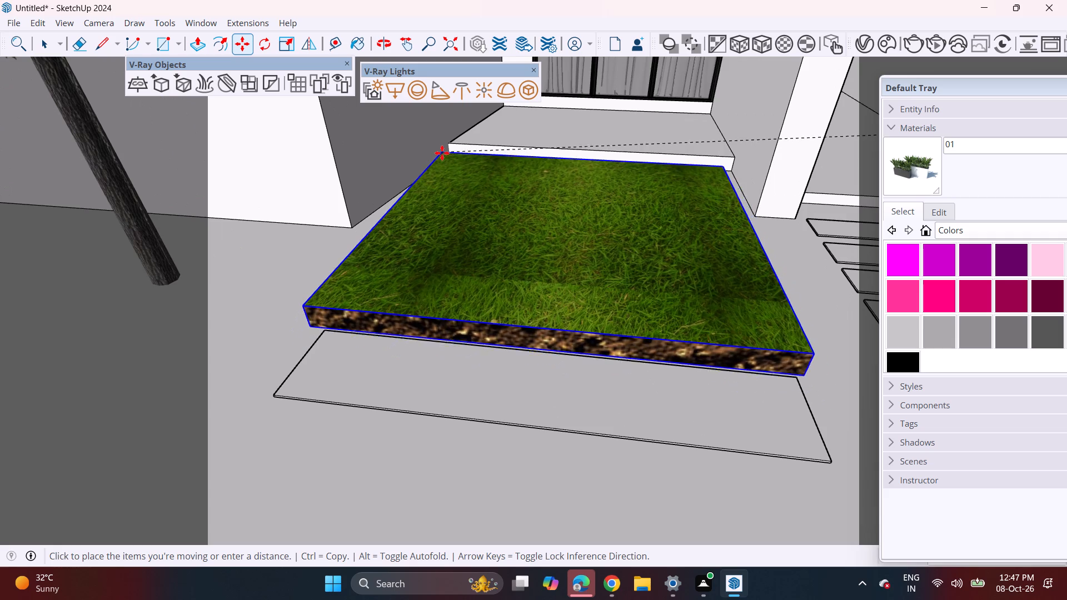
click(448, 157)
Move the grass patch down by its rear corner to where the porch step, side wall and ground meet.
middle_drag(372, 208, 541, 149)
scroll(438, 181, up, 2)
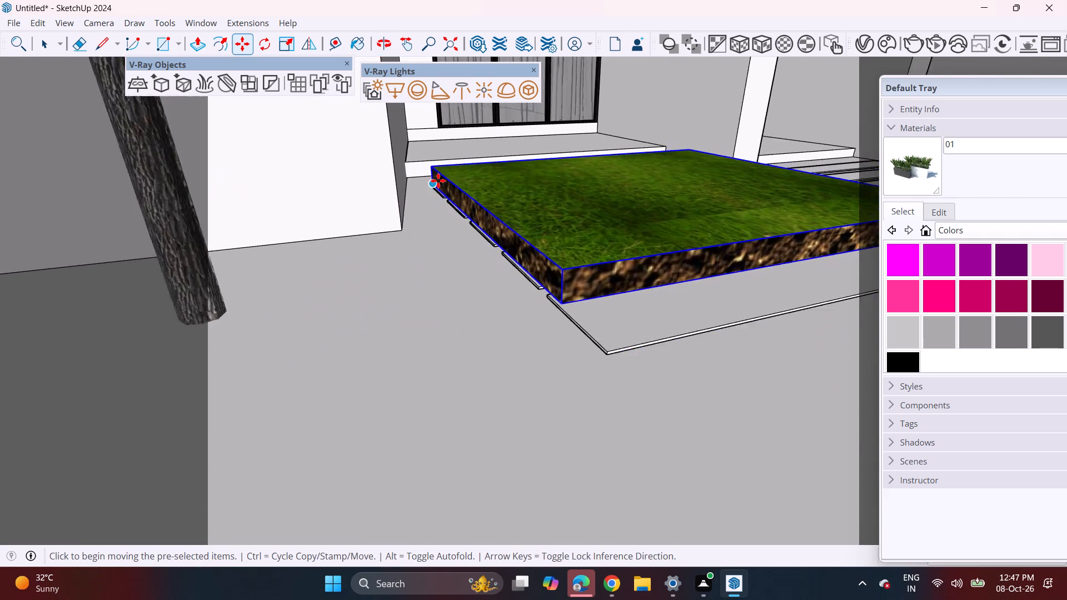
scroll(438, 181, up, 4)
click(430, 165)
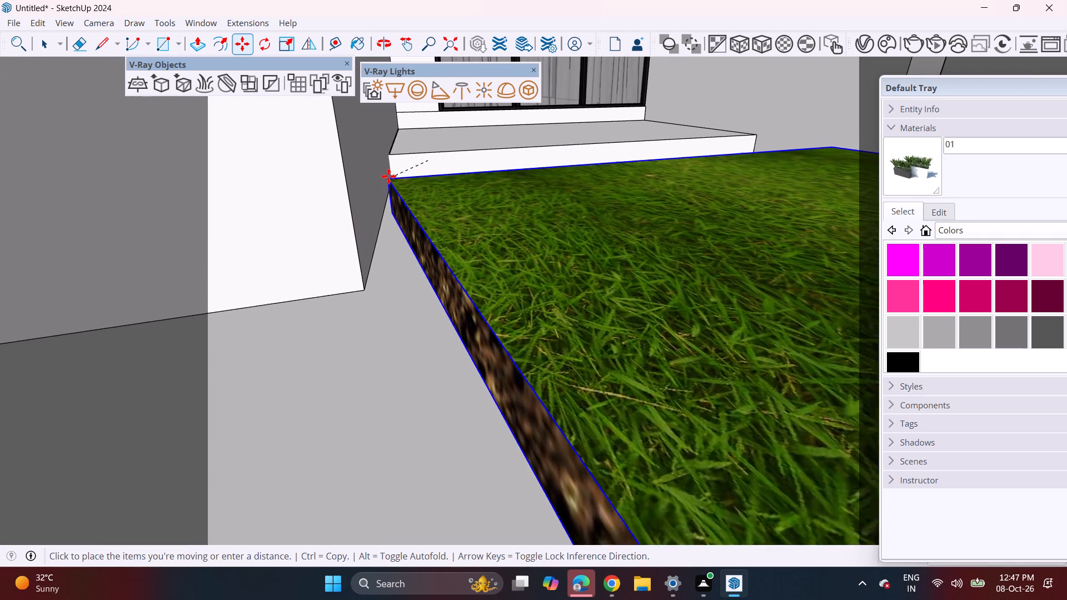
middle_drag(393, 178, 407, 276)
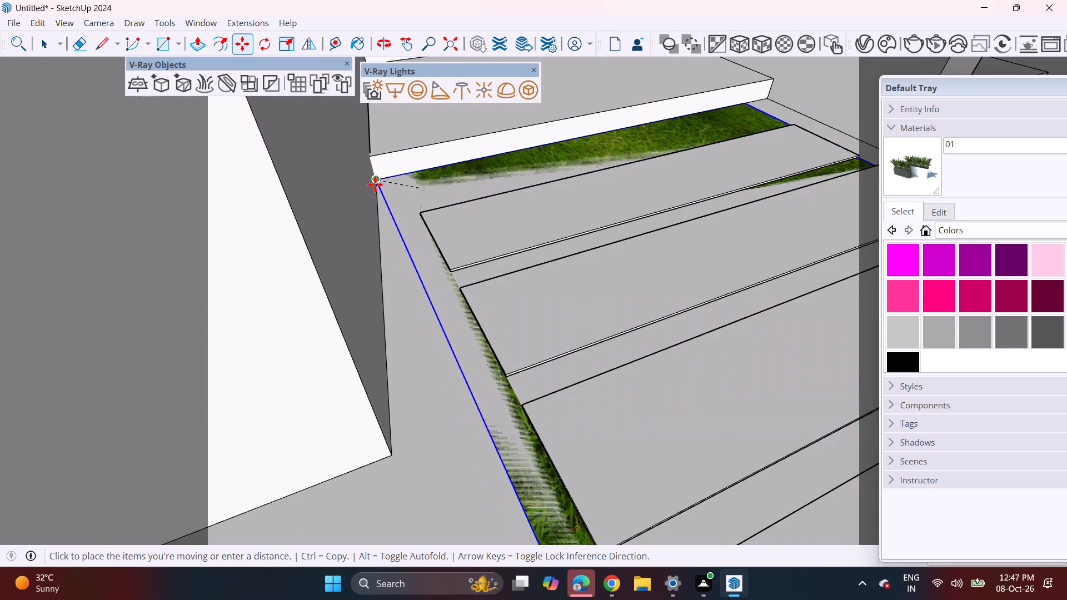
click(375, 184)
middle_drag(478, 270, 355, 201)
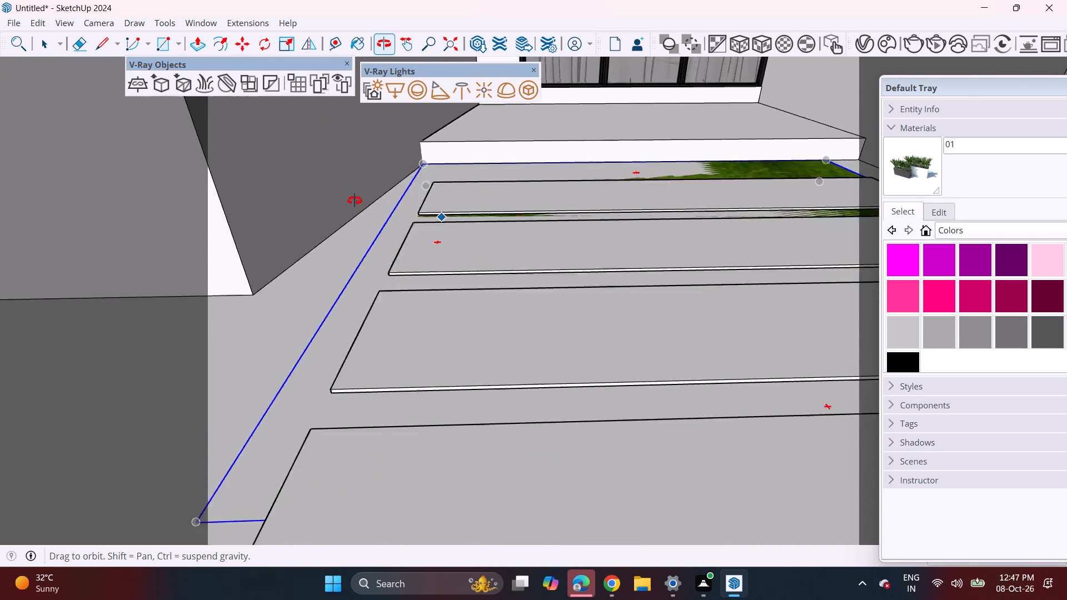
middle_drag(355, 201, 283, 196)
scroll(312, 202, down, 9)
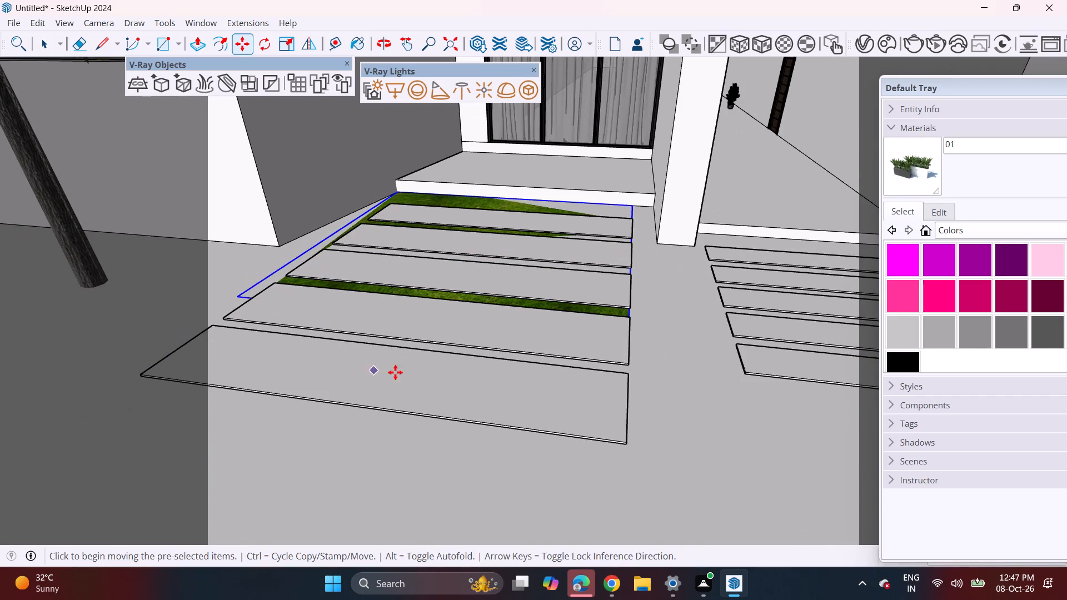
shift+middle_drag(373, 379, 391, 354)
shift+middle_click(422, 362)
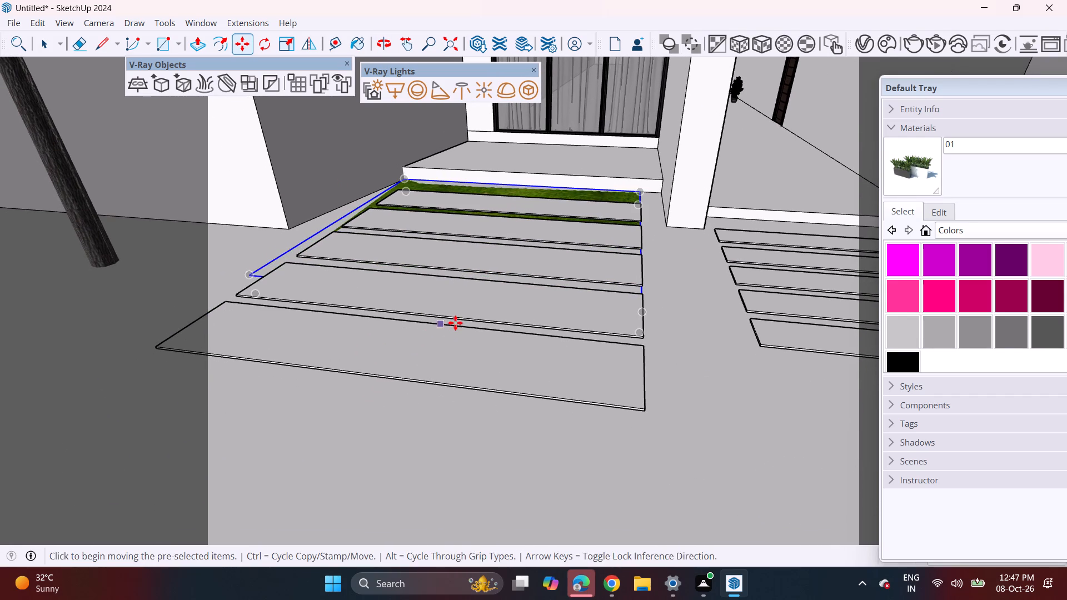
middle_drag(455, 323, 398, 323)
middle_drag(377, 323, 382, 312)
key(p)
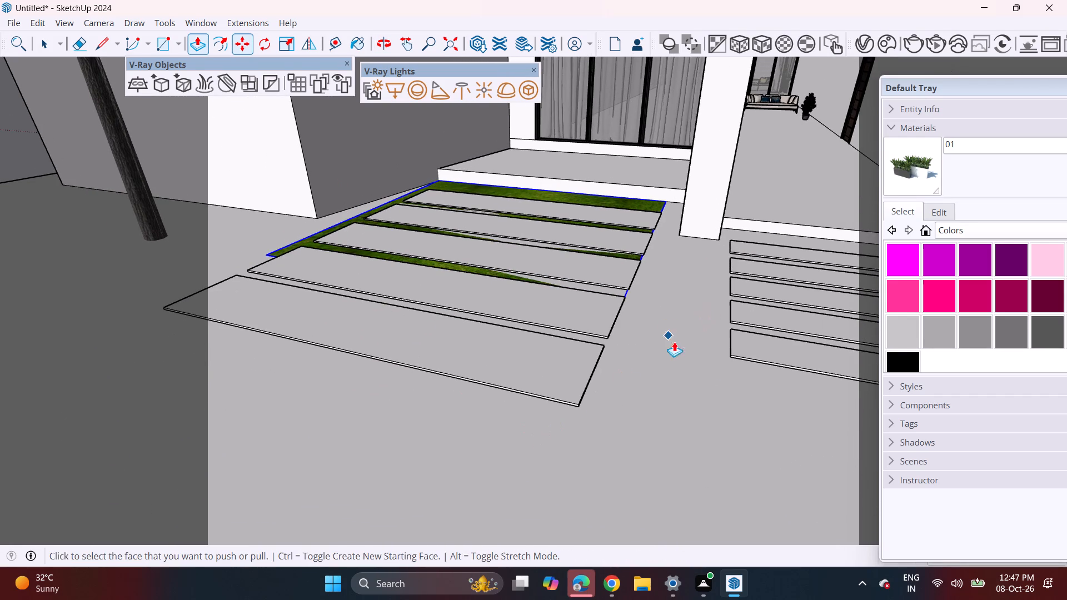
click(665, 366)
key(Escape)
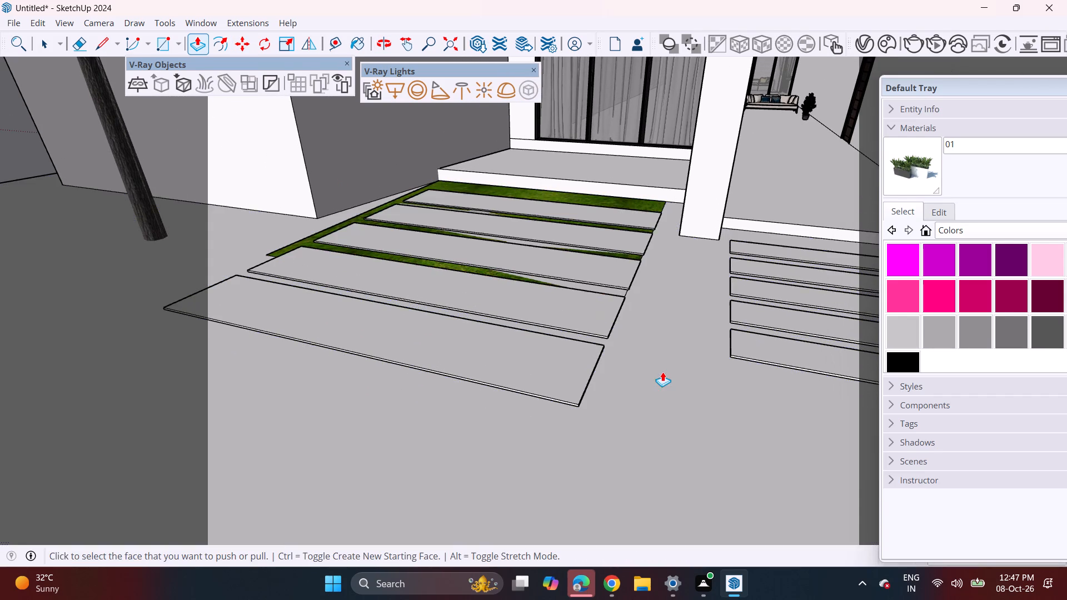
Scale the grass patch vertically until its surface is level with the underside of the paving slabs.
middle_drag(365, 314, 614, 329)
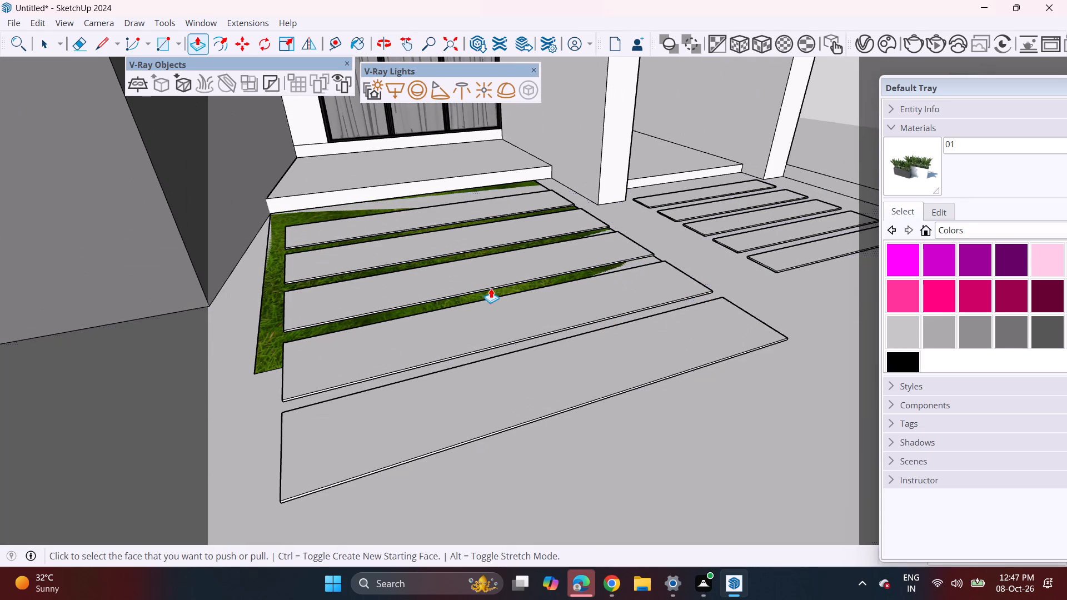
key(space)
click(265, 347)
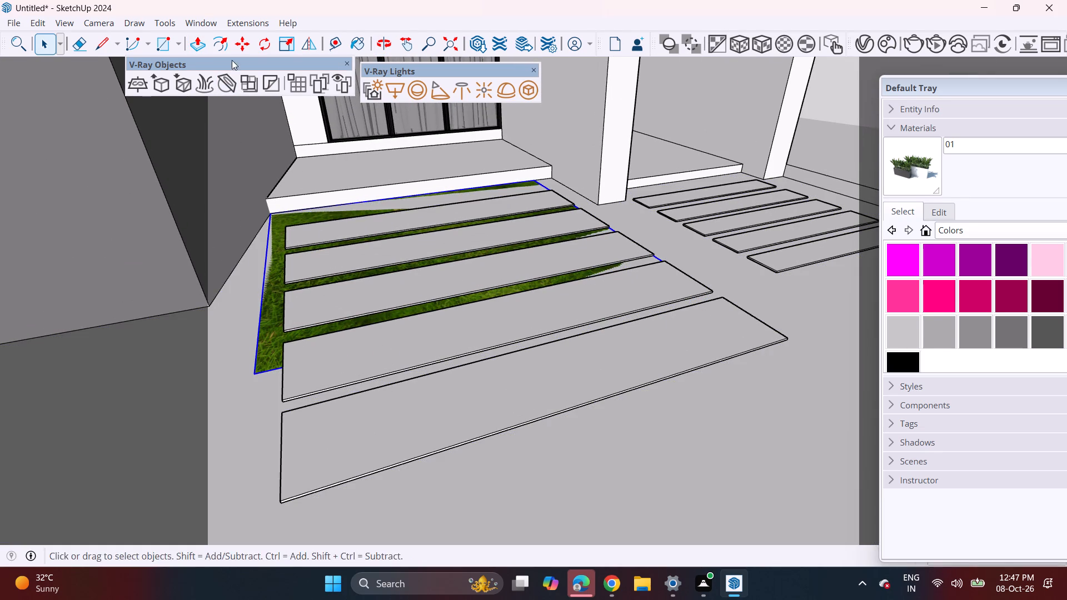
click(276, 47)
click(446, 237)
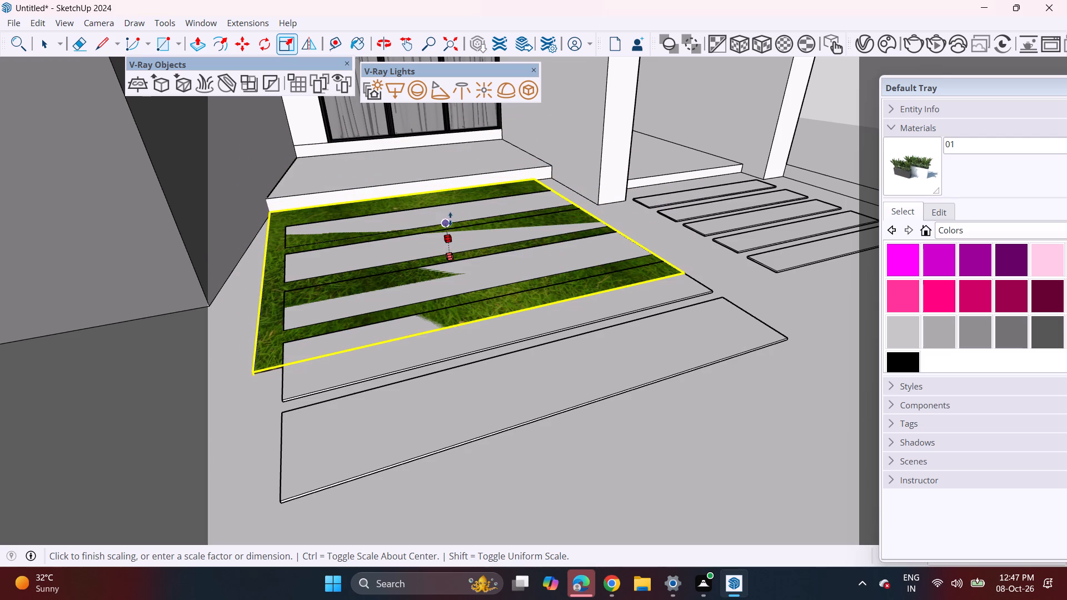
scroll(325, 308, up, 3)
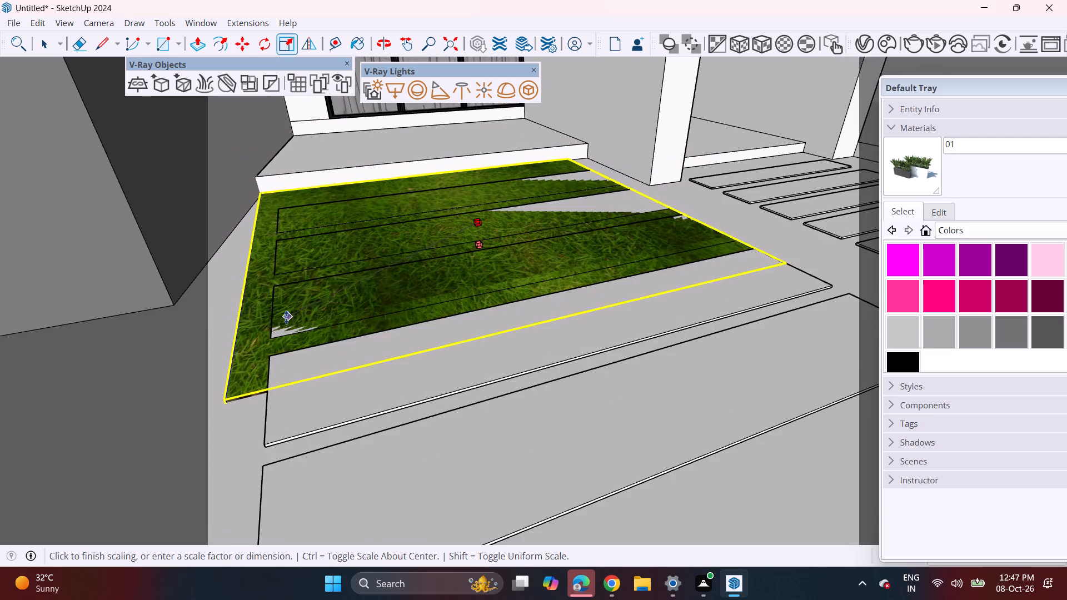
middle_drag(285, 318, 448, 259)
scroll(428, 336, up, 7)
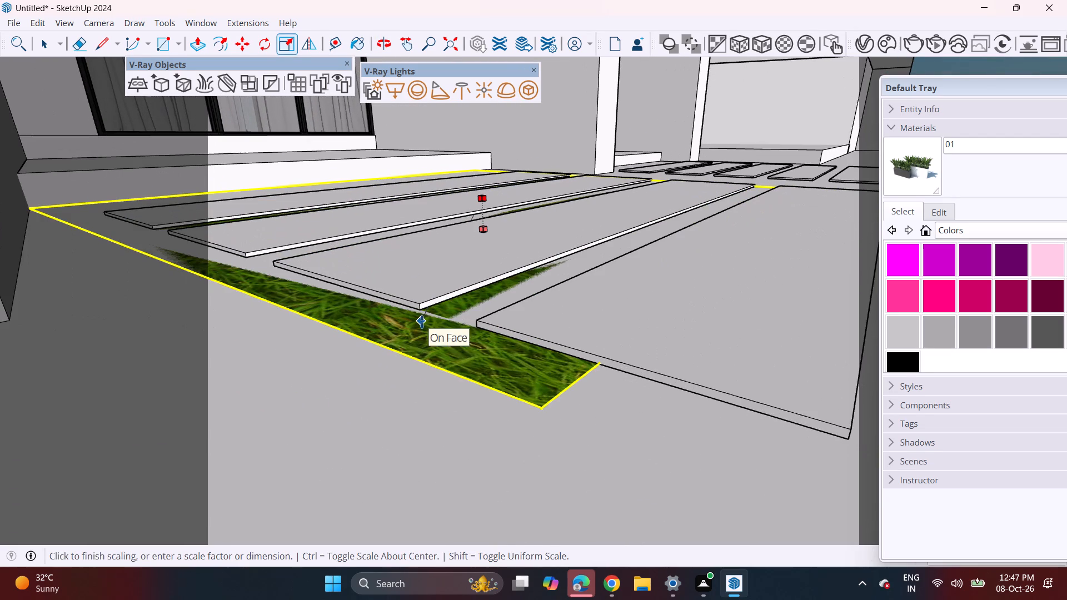
click(419, 313)
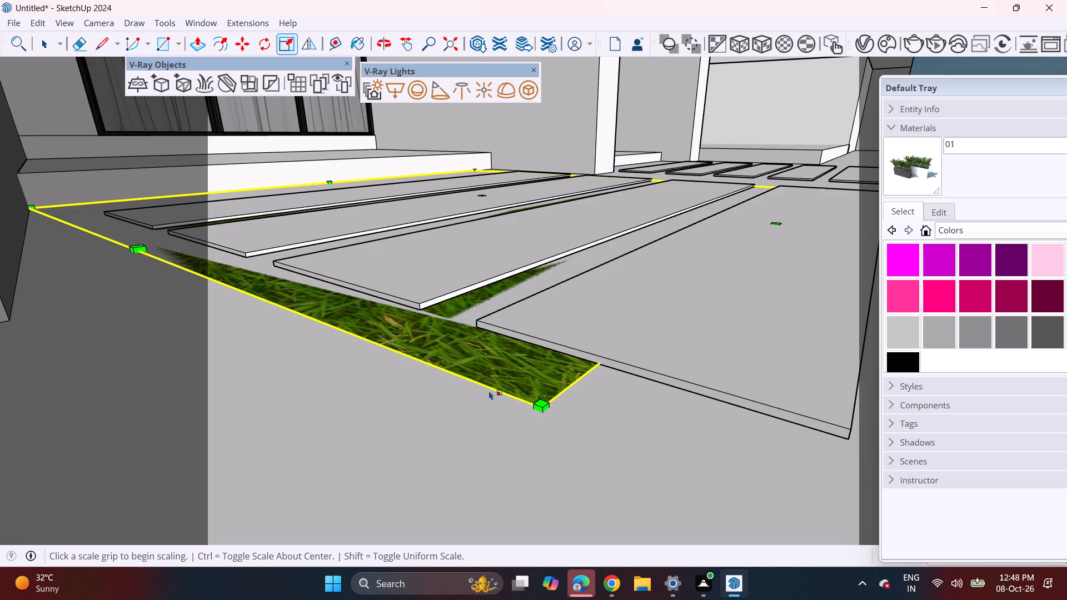
Raise the grass patch slightly so its surface covers the paving slabs and a thin soil edge is exposed.
middle_drag(461, 363, 387, 348)
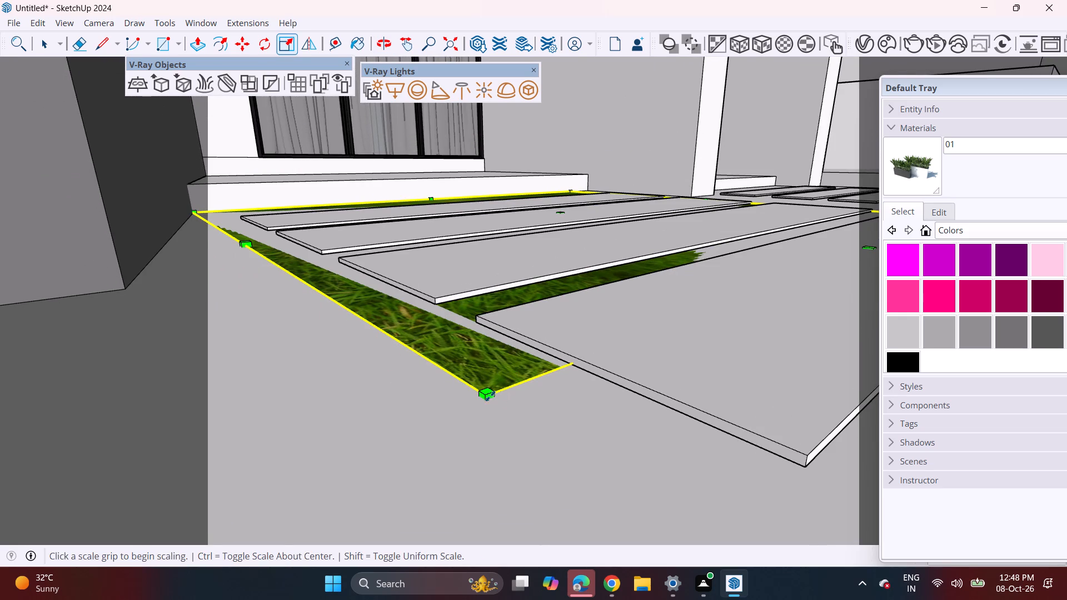
click(234, 48)
click(436, 339)
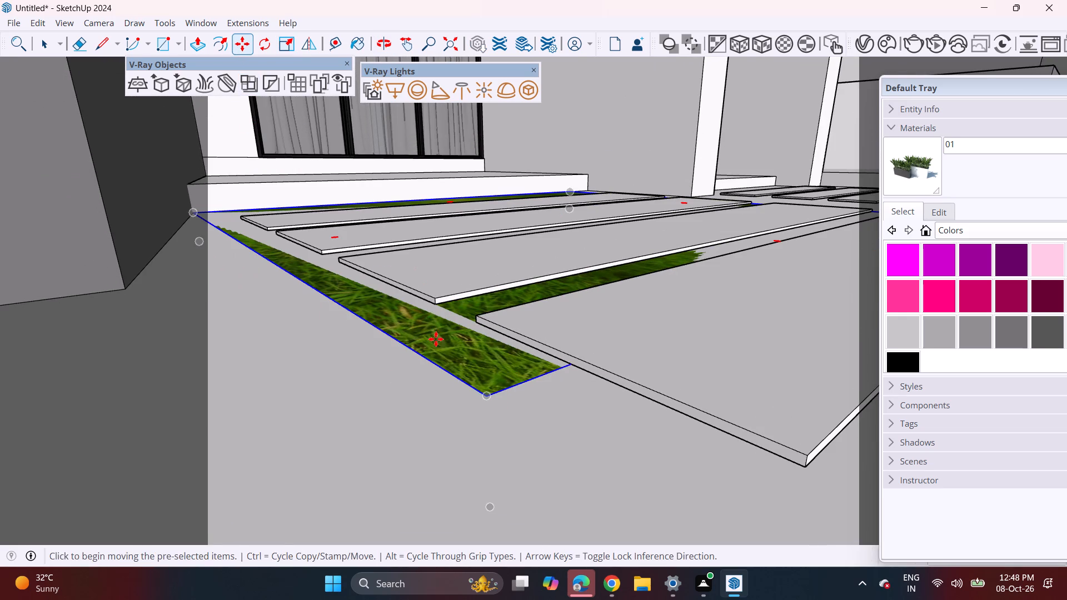
click(435, 326)
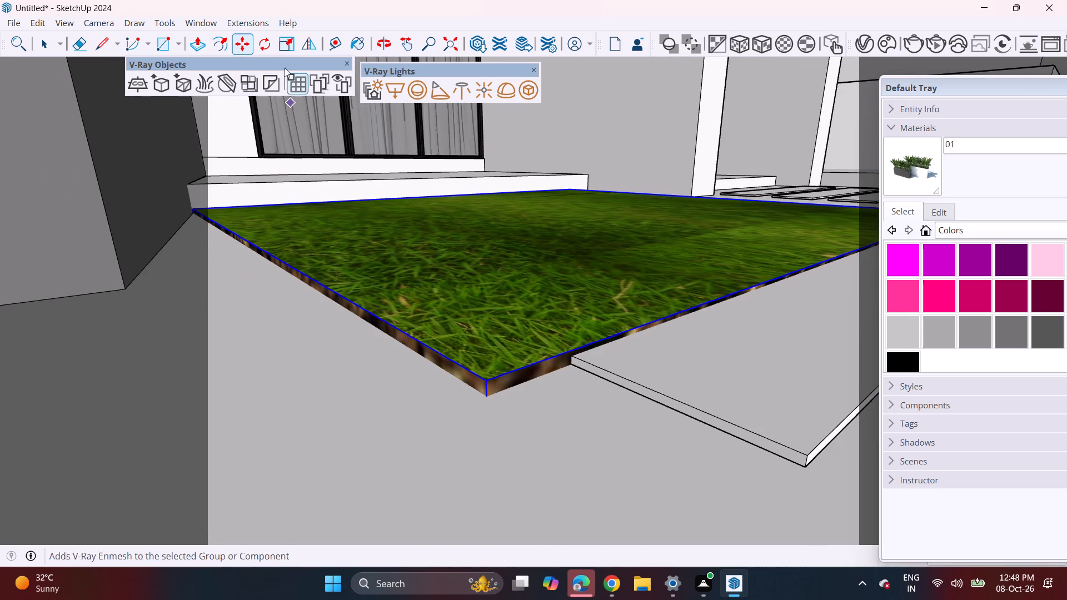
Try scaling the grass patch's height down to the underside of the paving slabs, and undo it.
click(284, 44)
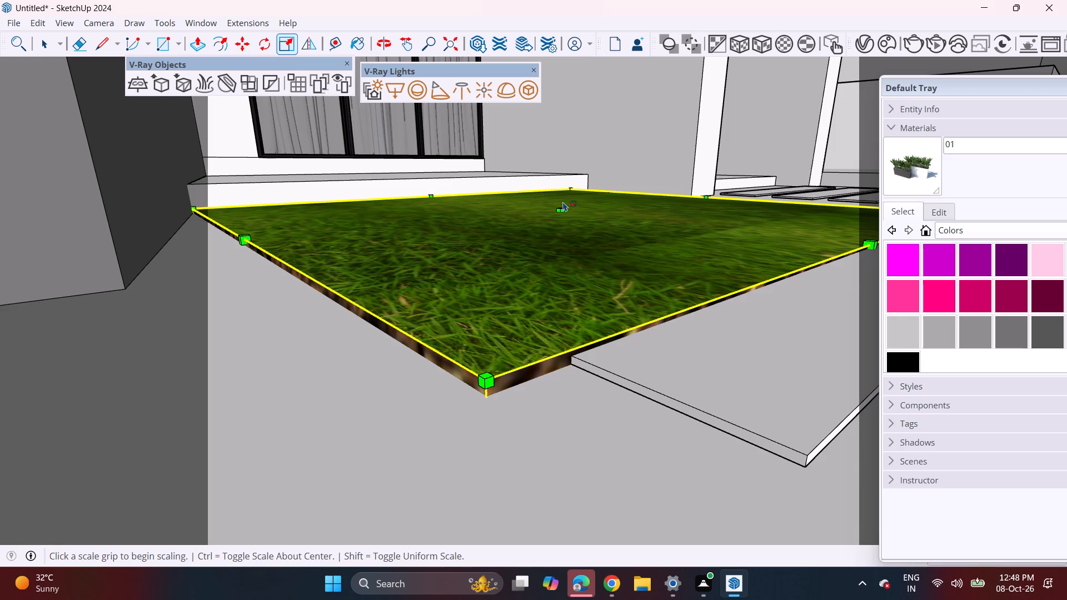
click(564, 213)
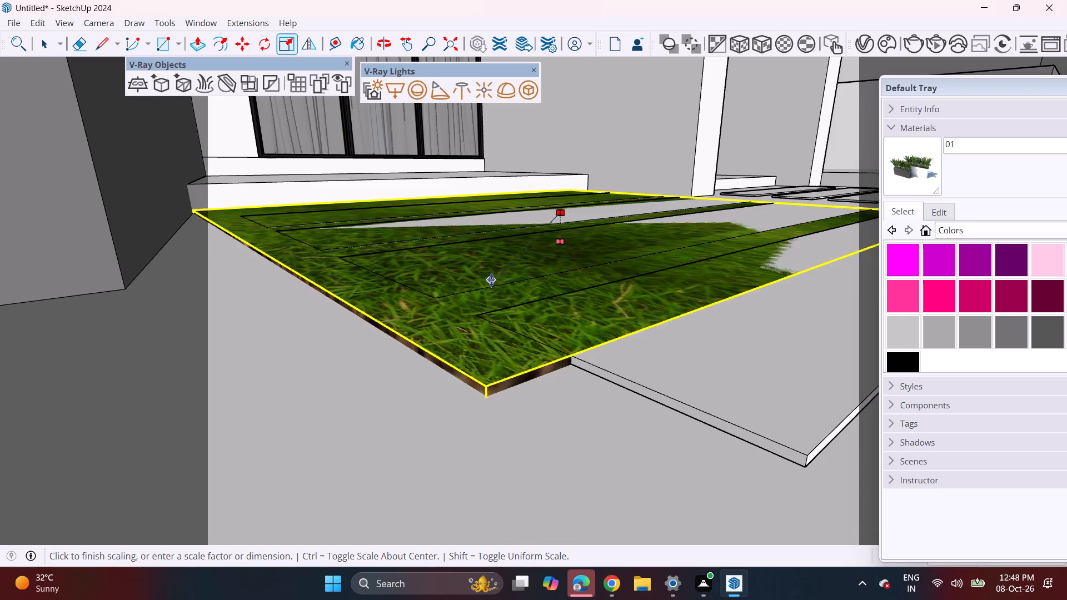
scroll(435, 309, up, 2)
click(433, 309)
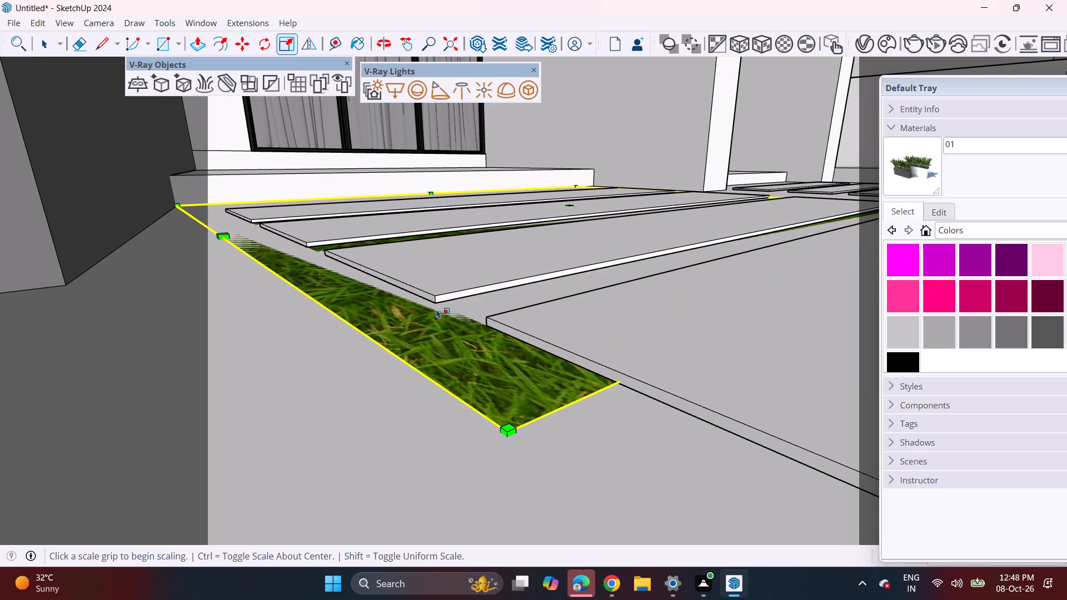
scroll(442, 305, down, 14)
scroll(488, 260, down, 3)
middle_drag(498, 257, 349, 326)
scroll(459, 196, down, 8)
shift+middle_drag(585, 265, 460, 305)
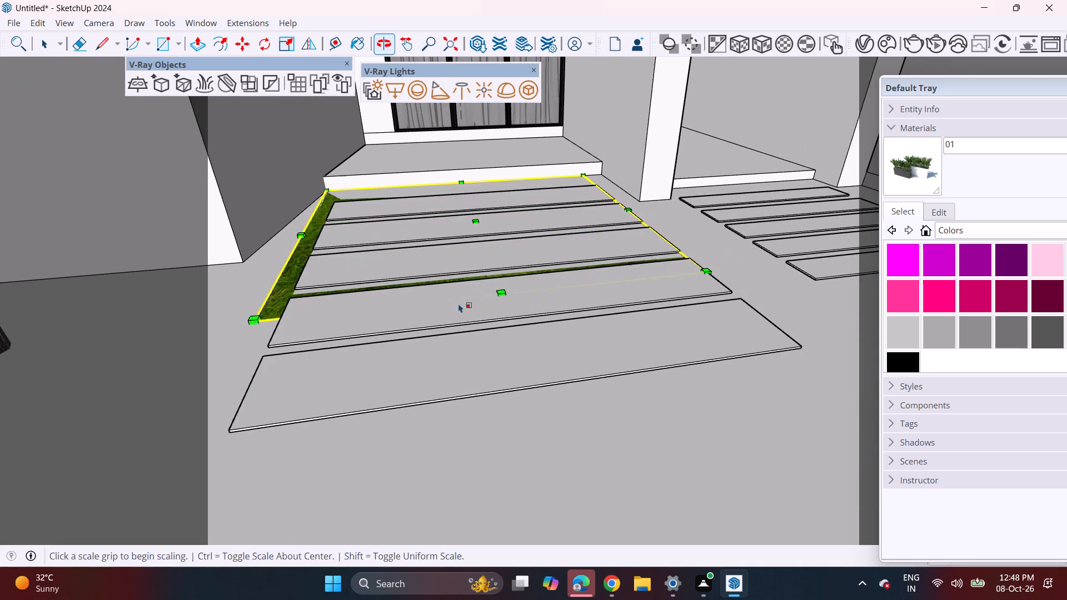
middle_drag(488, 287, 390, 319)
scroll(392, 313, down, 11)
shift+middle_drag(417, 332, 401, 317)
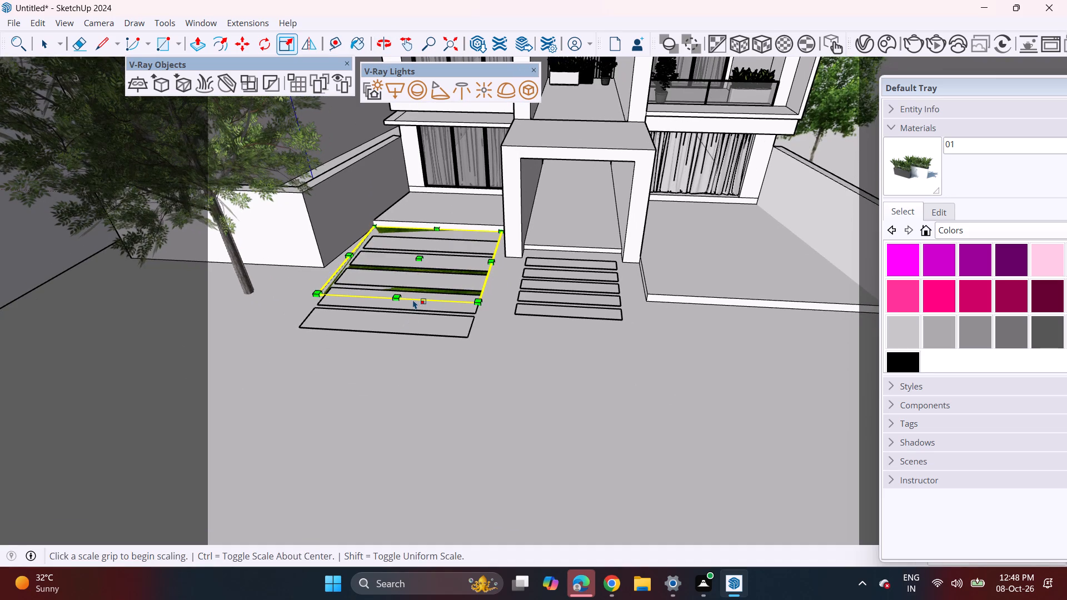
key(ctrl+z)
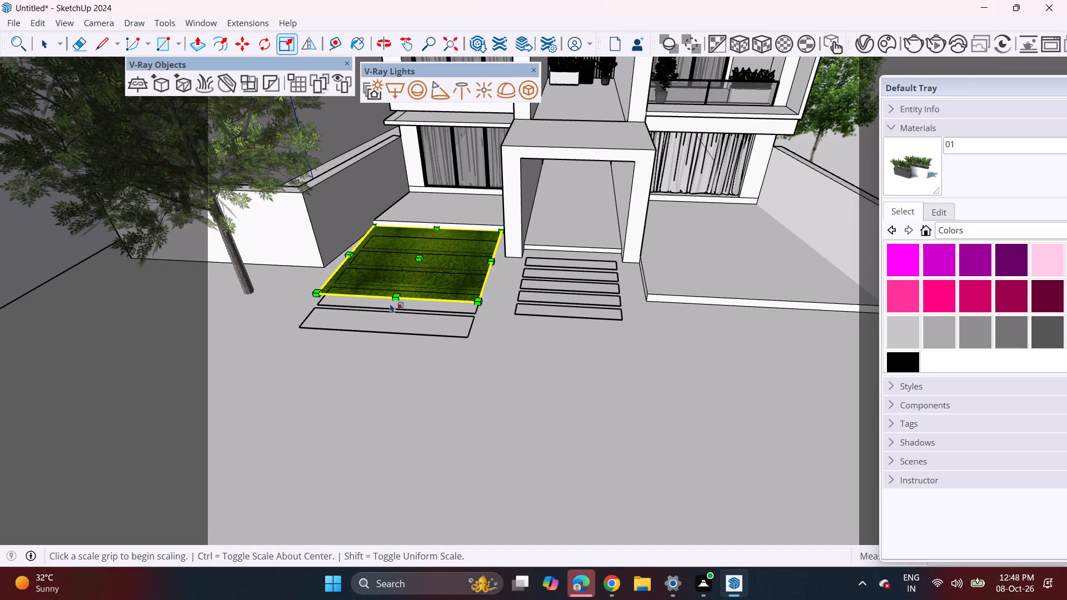
Stretch the grass patch lengthwise away from the porch step to the front edge of the outermost paving slab.
scroll(396, 297, up, 3)
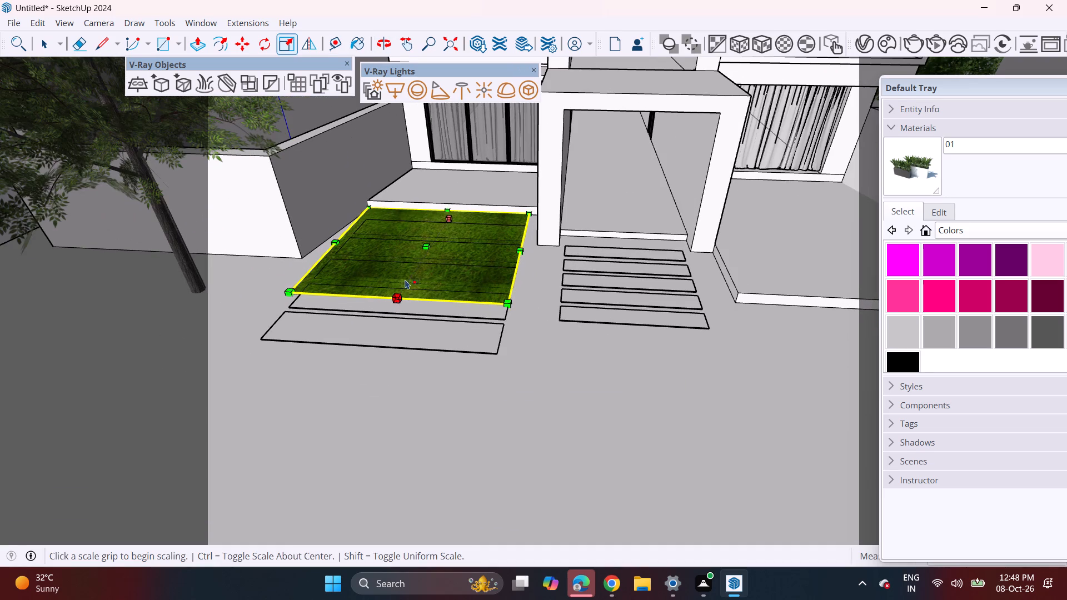
click(394, 295)
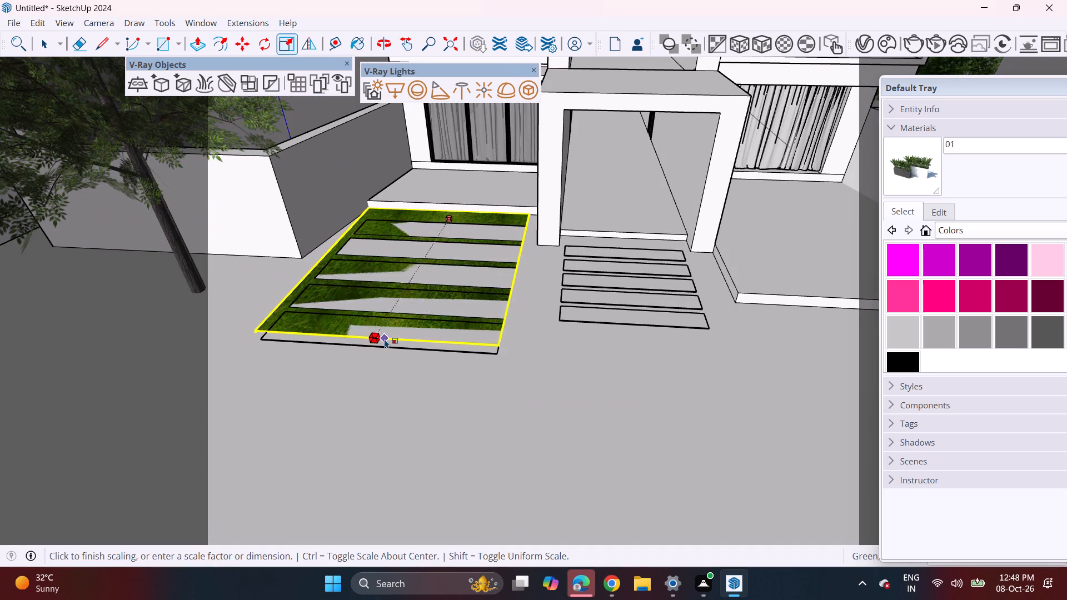
click(387, 344)
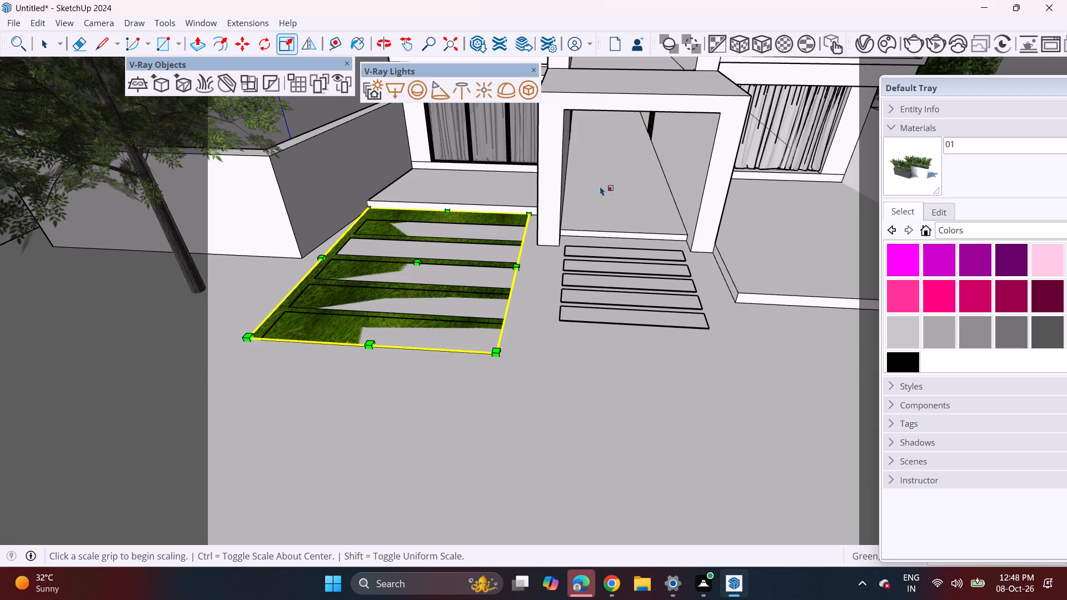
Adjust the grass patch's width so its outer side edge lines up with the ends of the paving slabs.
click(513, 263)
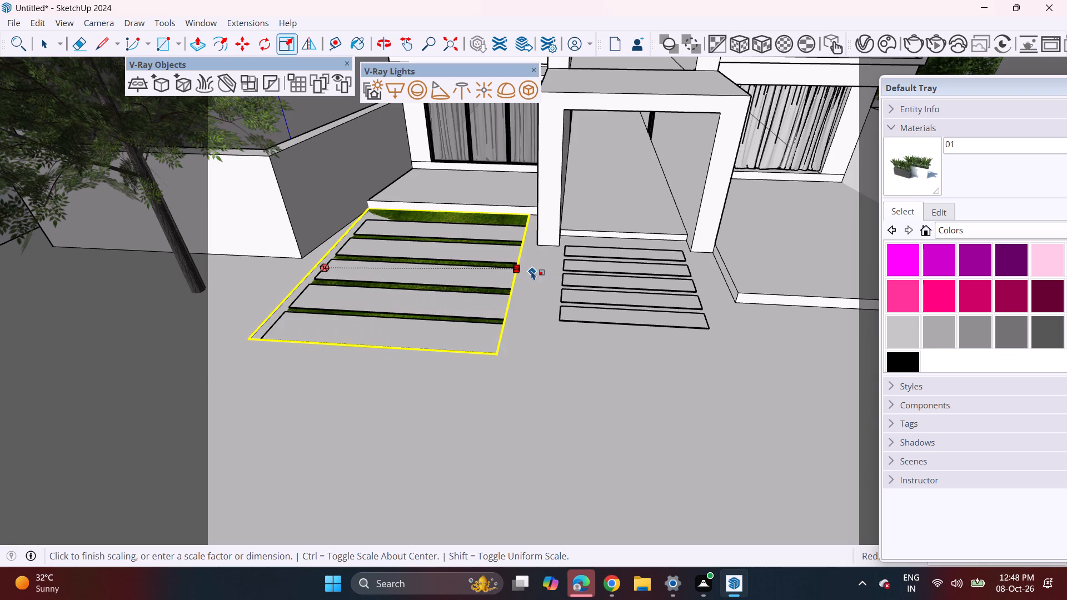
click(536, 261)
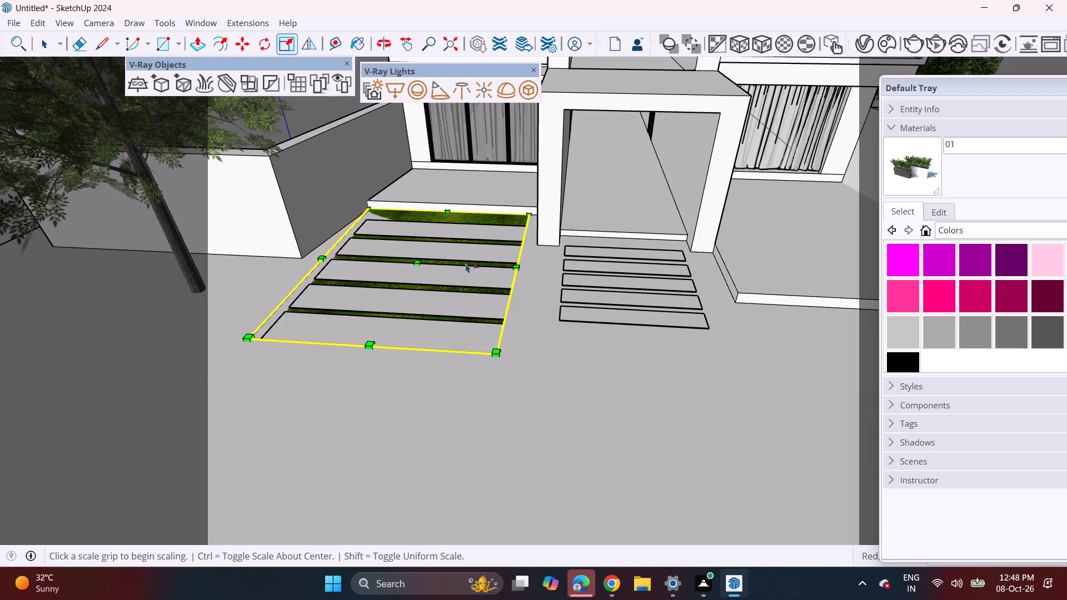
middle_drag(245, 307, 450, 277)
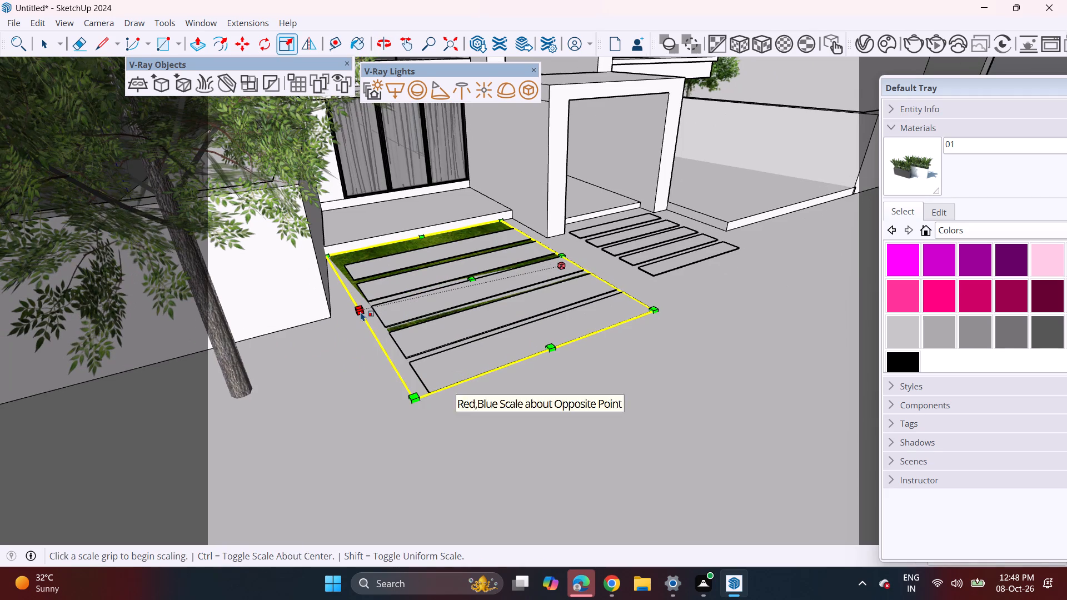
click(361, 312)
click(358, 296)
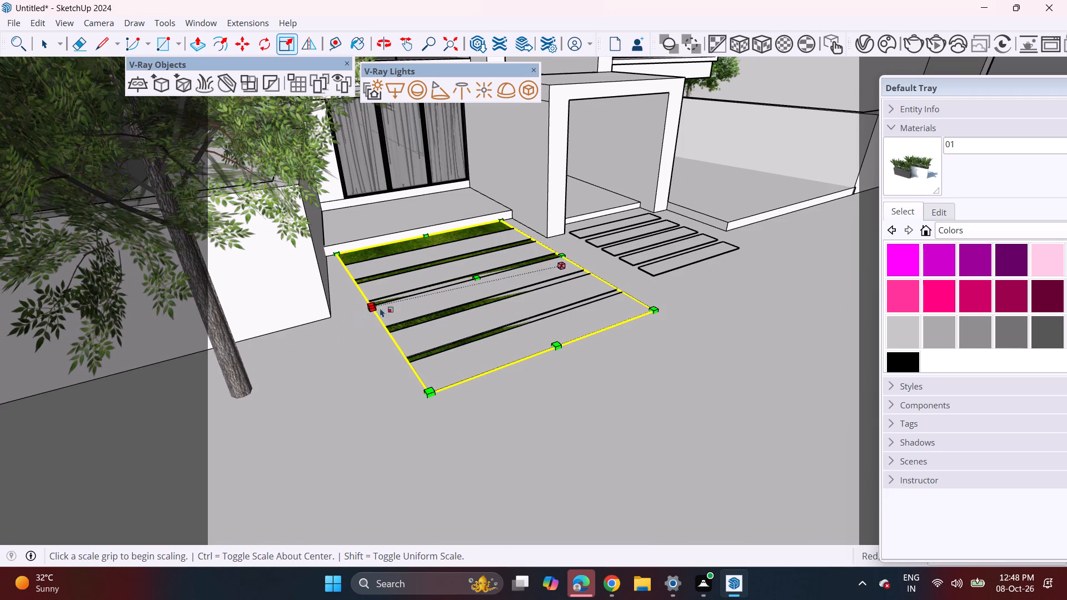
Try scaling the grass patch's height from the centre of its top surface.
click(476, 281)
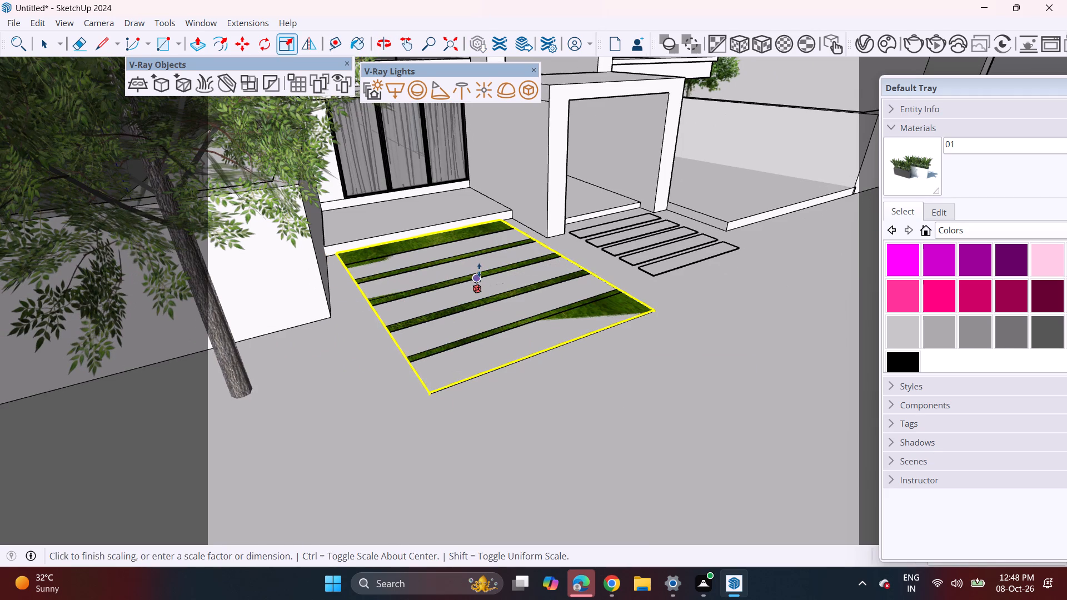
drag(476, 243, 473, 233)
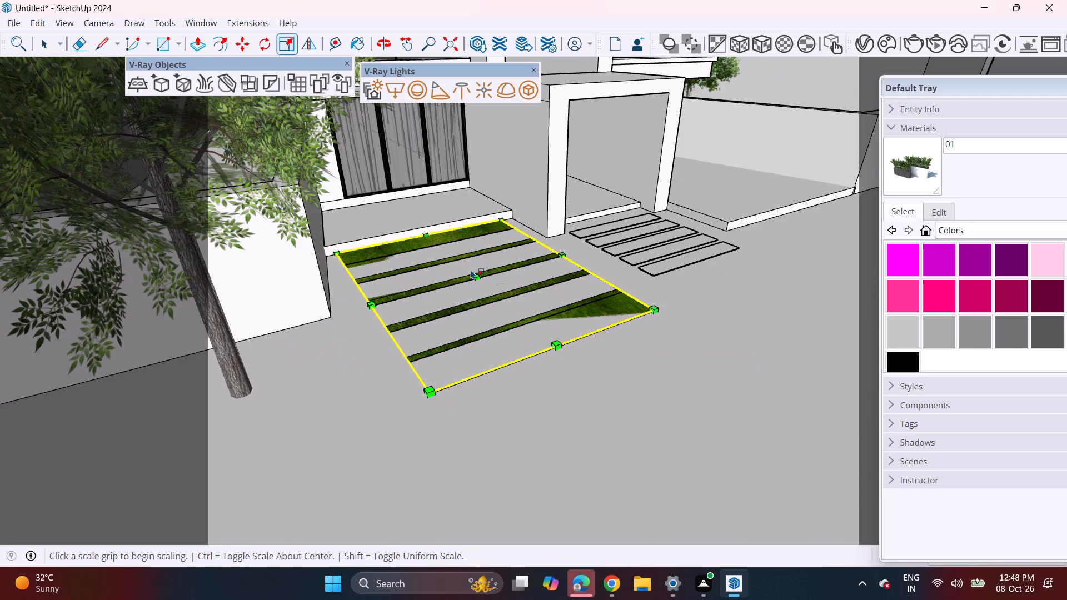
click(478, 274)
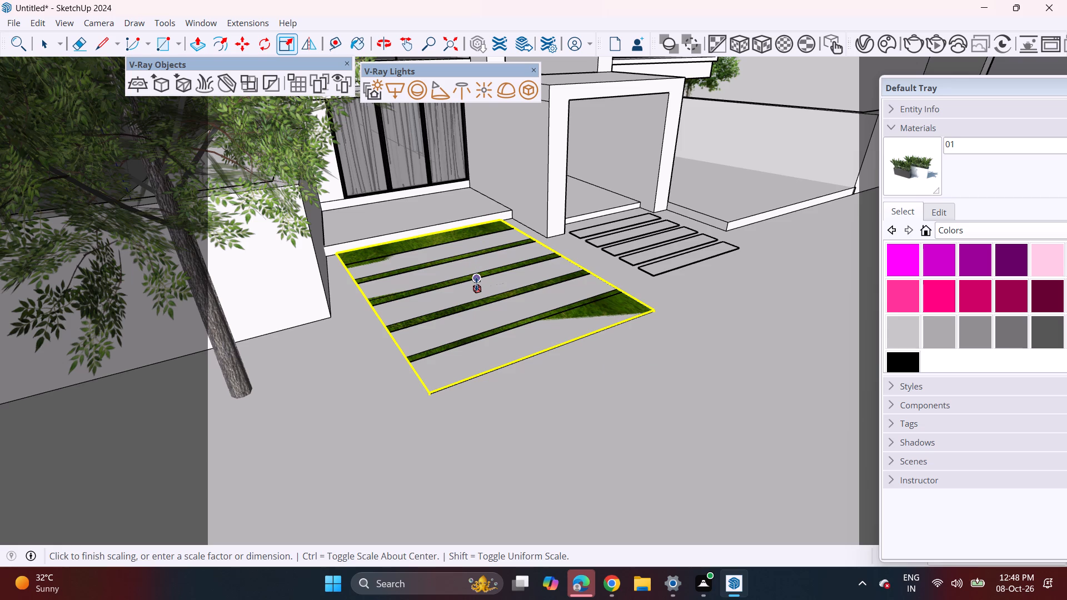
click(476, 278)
Delete the grass patch from around the paving slabs in front of the porch step.
middle_drag(582, 346, 420, 387)
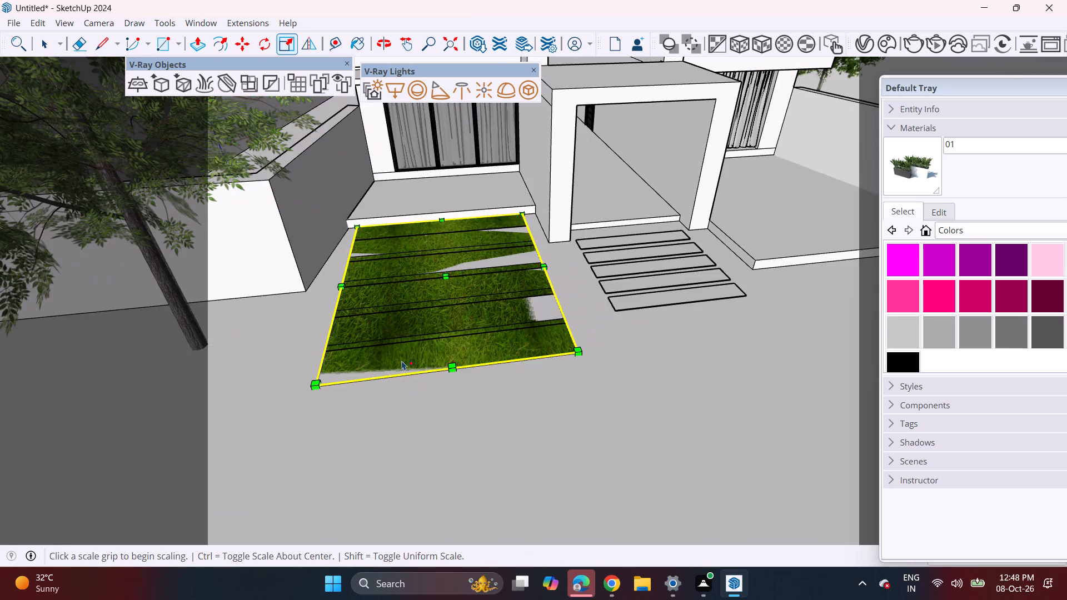
scroll(402, 361, down, 7)
middle_drag(478, 393, 342, 332)
middle_drag(368, 327, 362, 298)
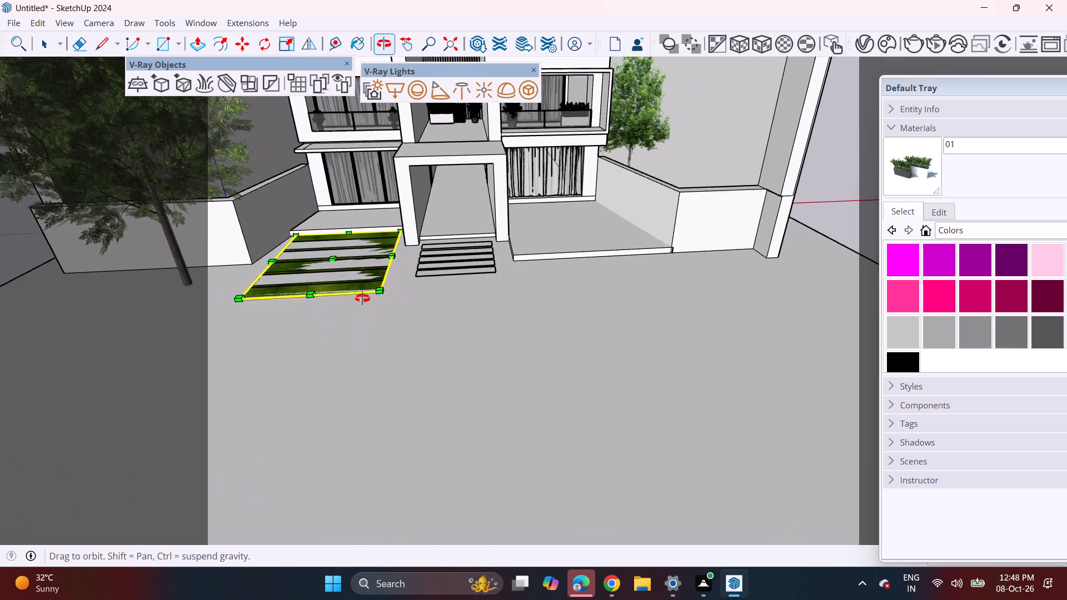
middle_drag(362, 298, 362, 294)
shift+middle_drag(368, 296, 405, 413)
middle_drag(413, 451, 403, 393)
scroll(403, 405, up, 1)
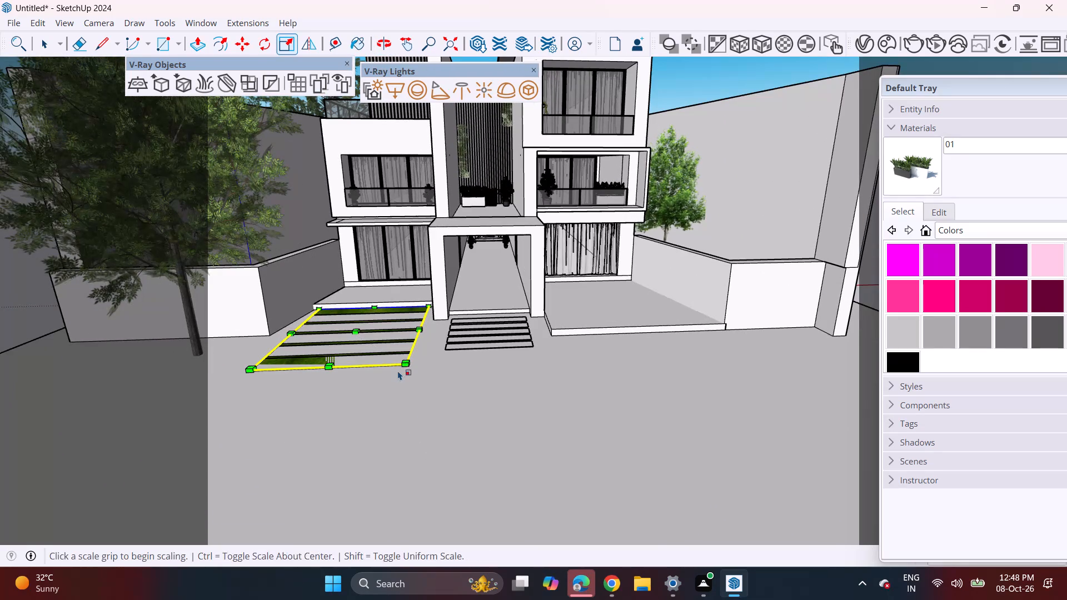
key(Delete)
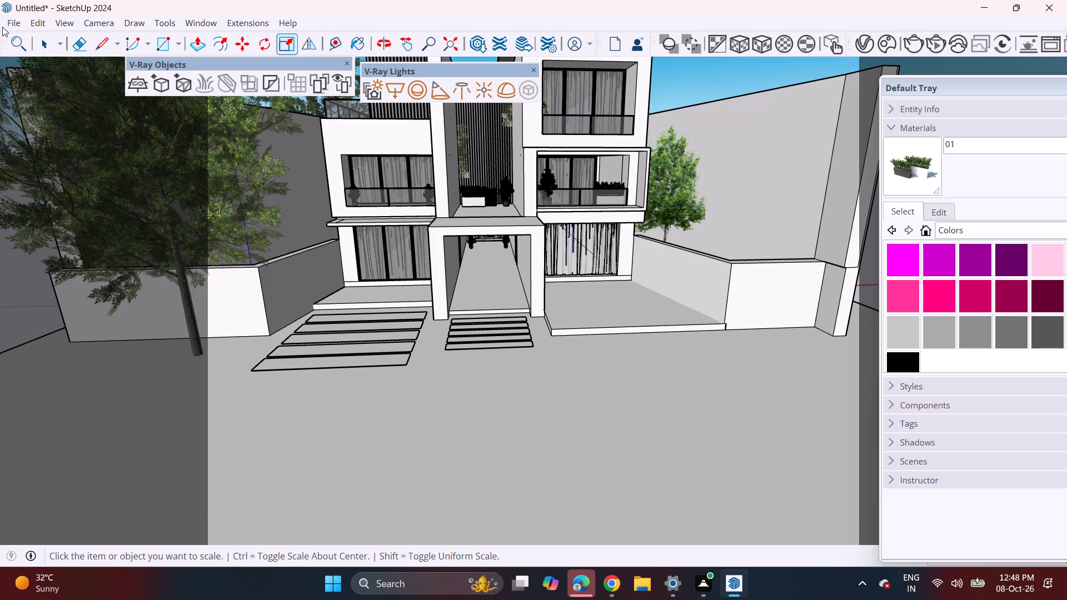
Import the grass picture "download" from the Downloads folder as an image and lay it on the ground over the paving slabs.
click(16, 20)
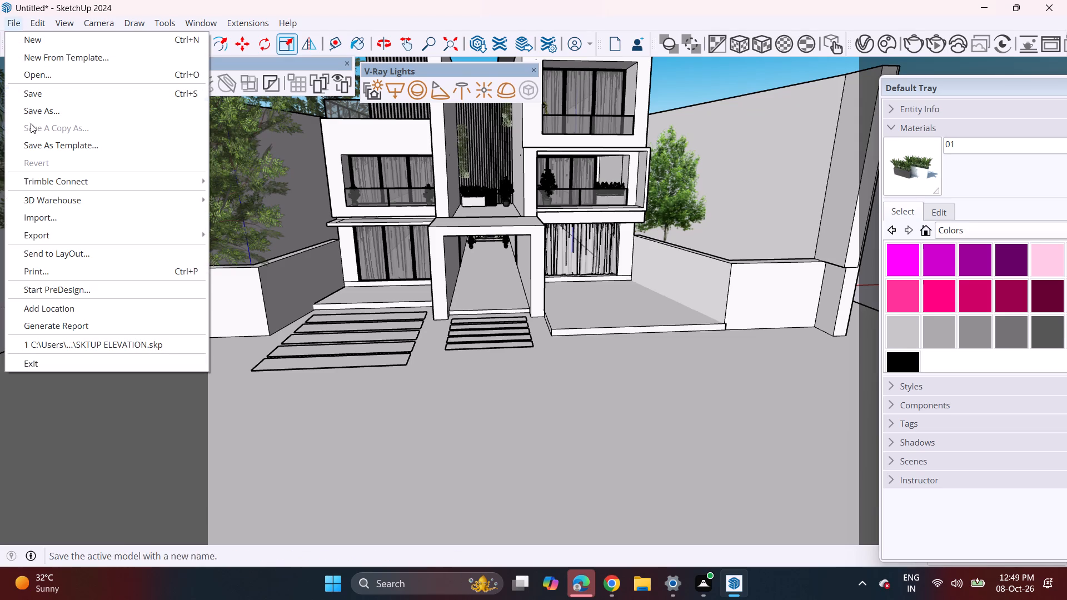
click(42, 220)
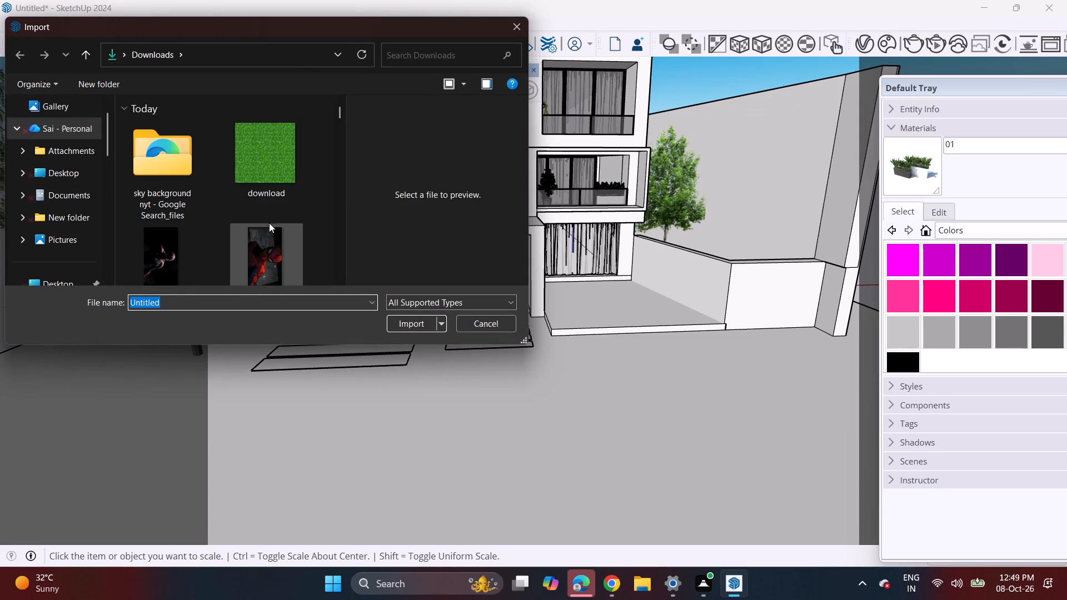
scroll(267, 217, down, 1)
scroll(281, 172, up, 1)
click(281, 145)
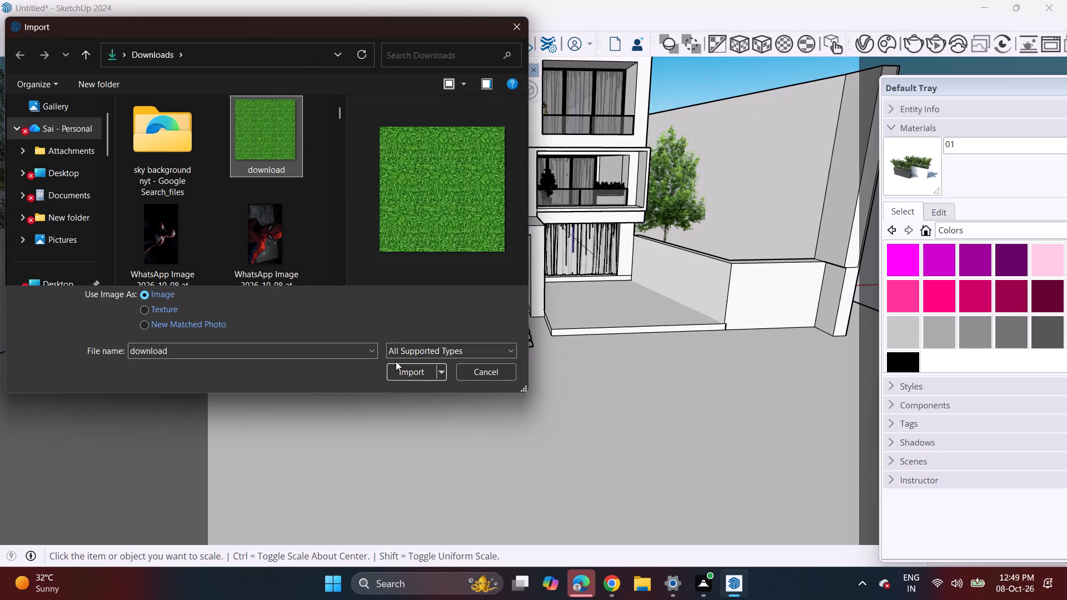
click(425, 372)
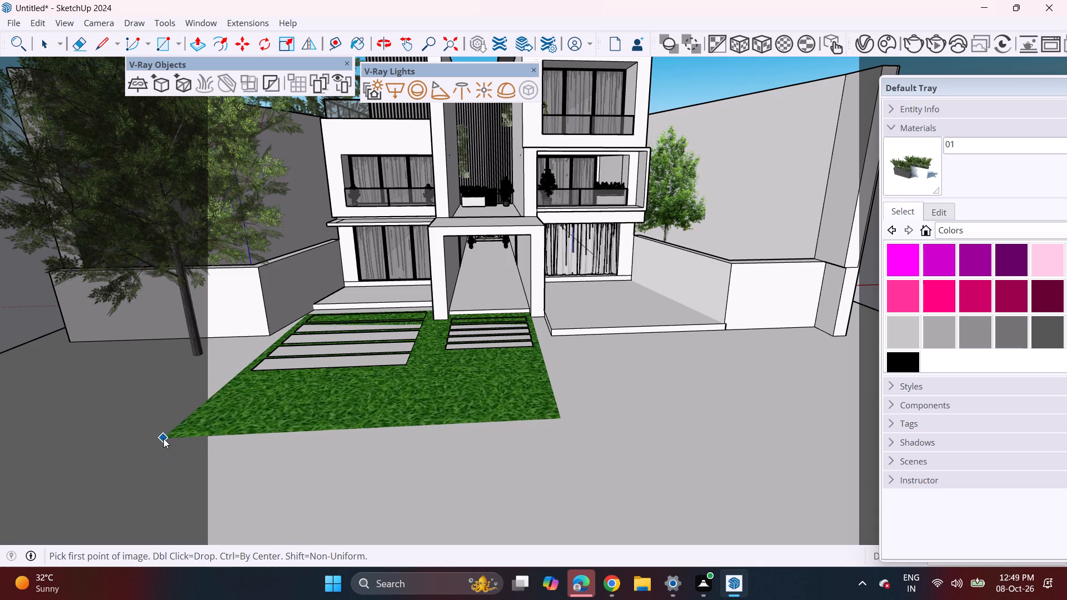
click(172, 429)
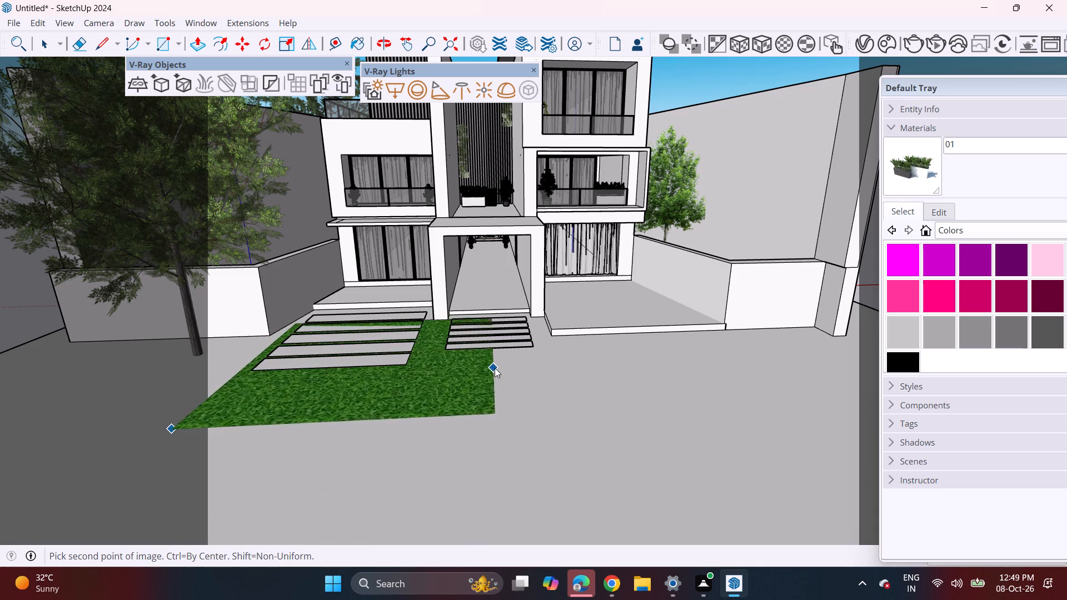
click(460, 401)
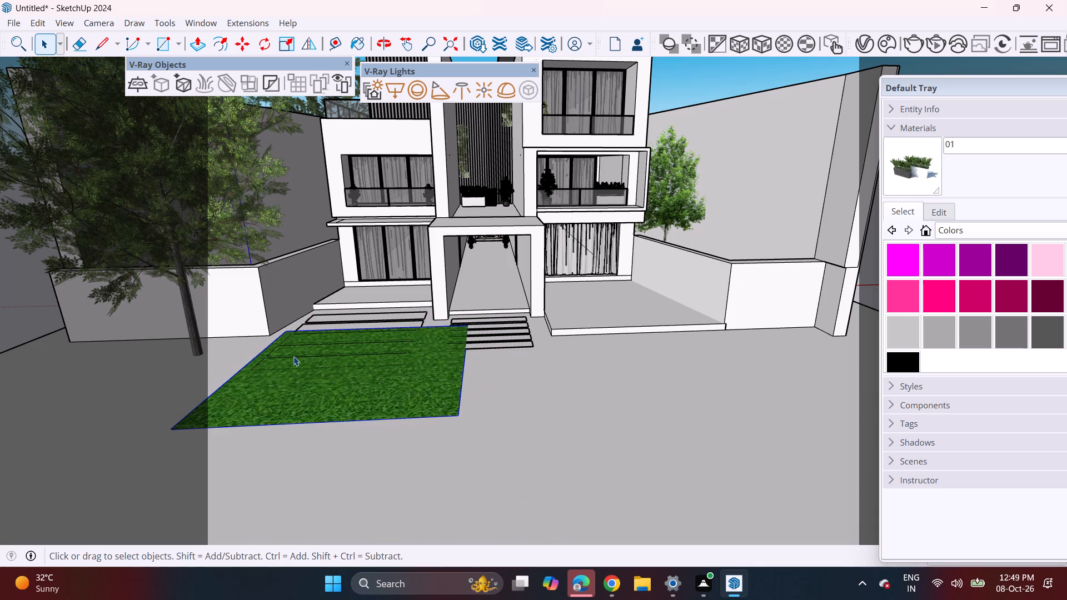
Lower the grass image slightly so the paving slabs show above it.
middle_click(298, 349)
middle_drag(280, 372, 473, 334)
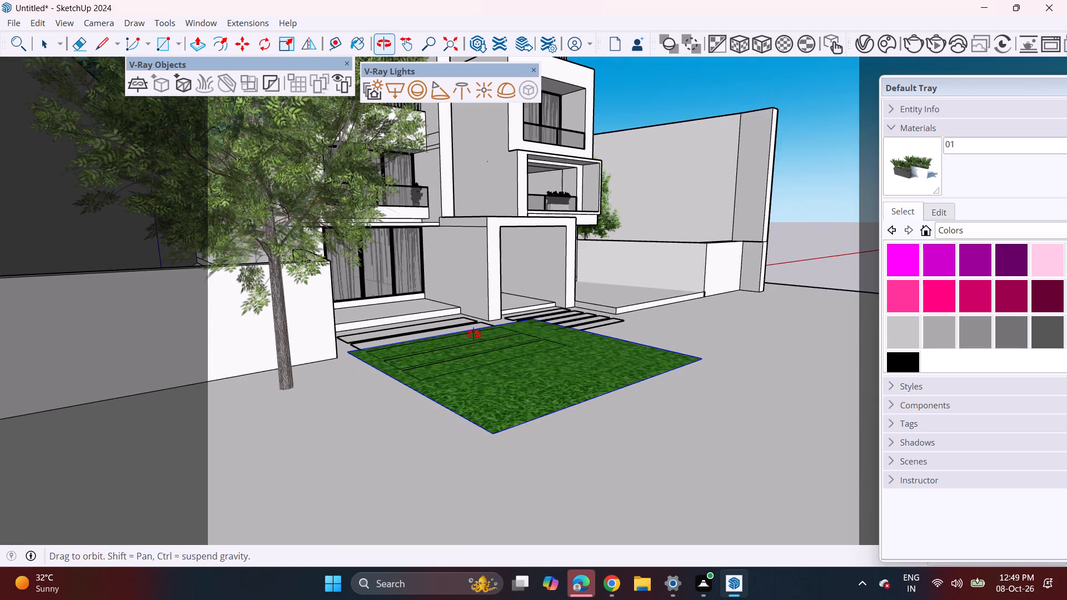
middle_drag(473, 334, 460, 295)
scroll(428, 356, up, 4)
middle_drag(294, 303, 336, 347)
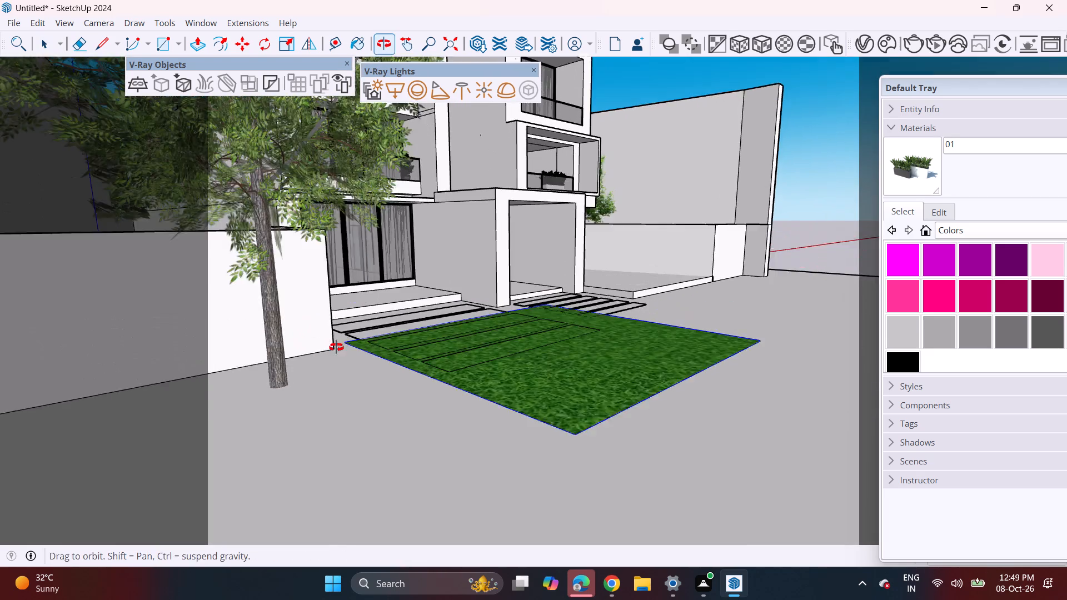
middle_drag(336, 347, 355, 361)
scroll(406, 361, up, 6)
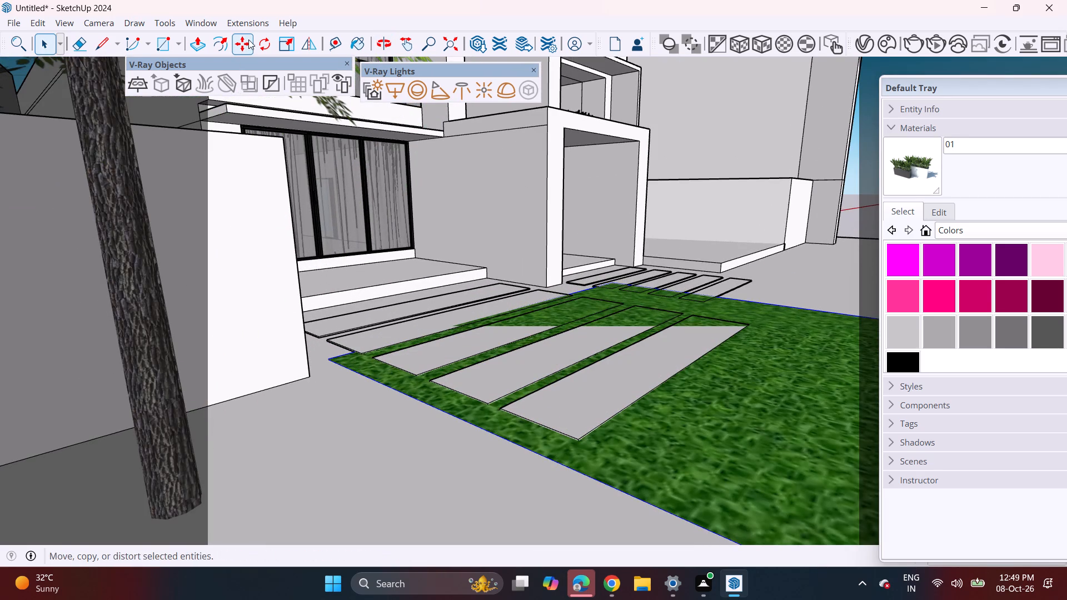
click(248, 39)
click(324, 361)
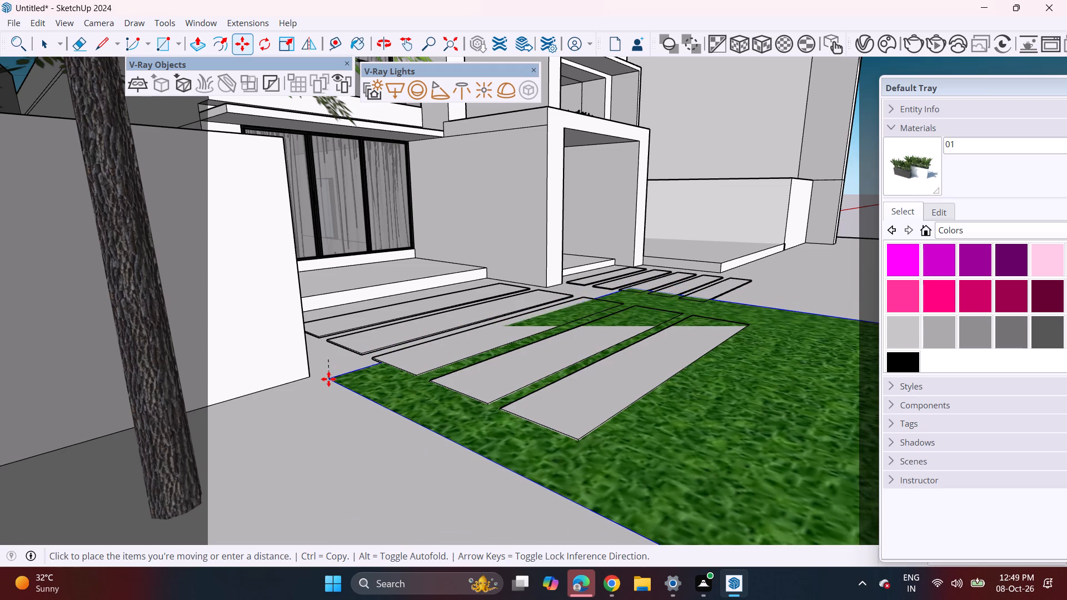
click(328, 379)
Move the grass image toward the house so its back corner meets the outer corner of the porch step.
middle_drag(640, 404, 337, 468)
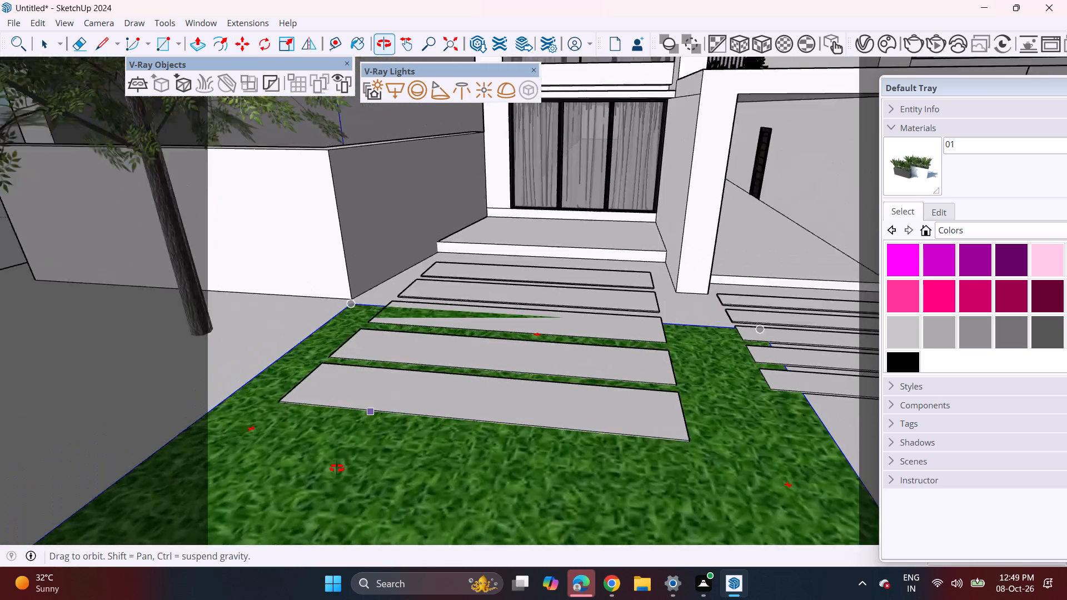
middle_drag(337, 468, 357, 599)
scroll(664, 342, up, 2)
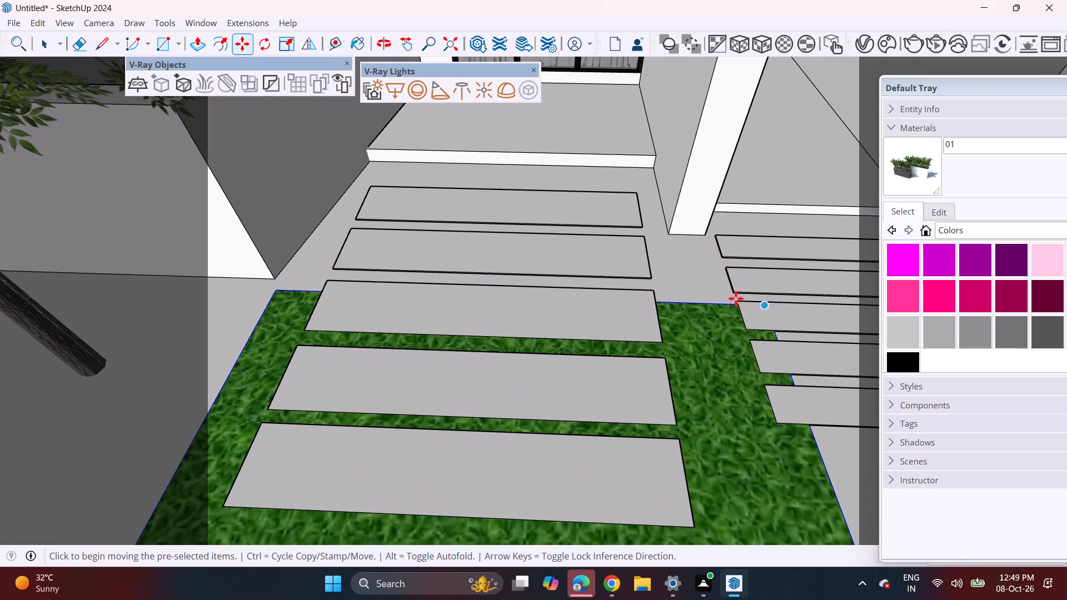
click(280, 289)
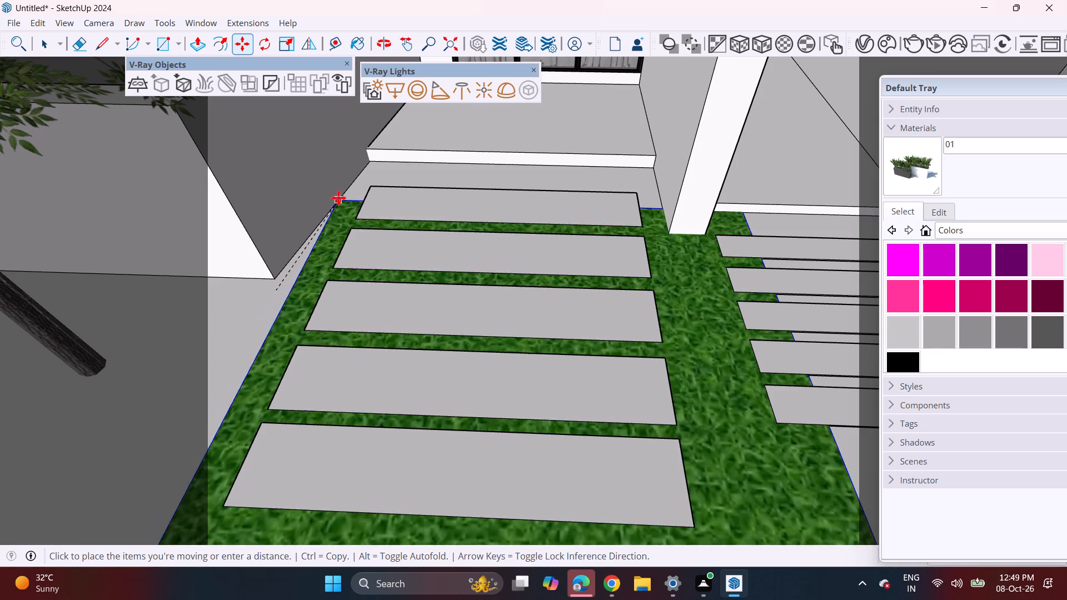
click(363, 162)
Enlarge the grass image uniformly from its outer front corner until its back edge reaches the far end of the wider porch.
scroll(468, 306, down, 3)
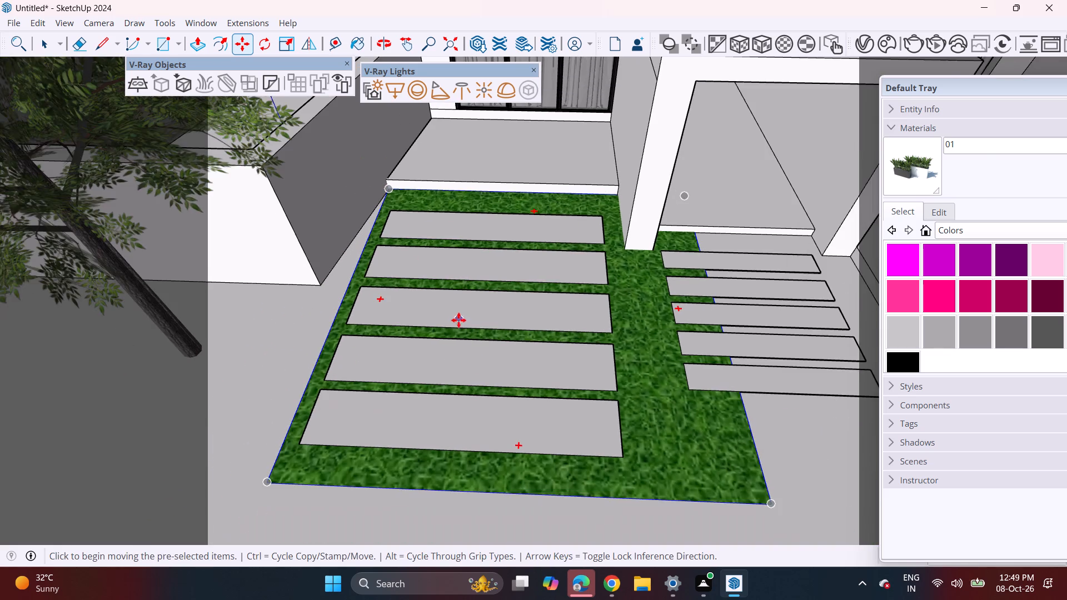
scroll(474, 370, down, 4)
scroll(462, 318, up, 4)
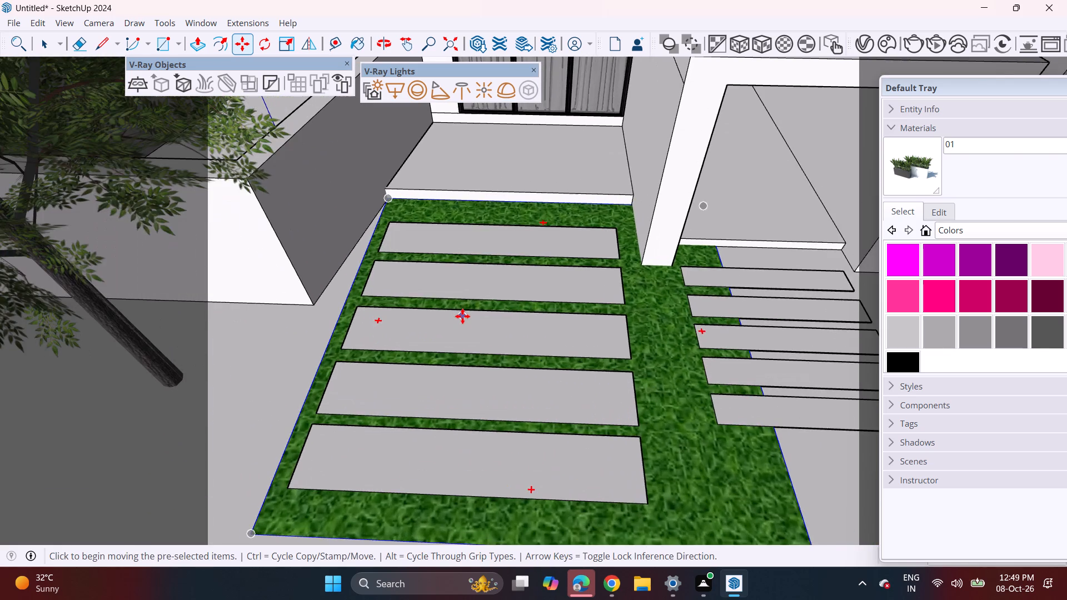
middle_drag(473, 363, 300, 189)
middle_click(331, 203)
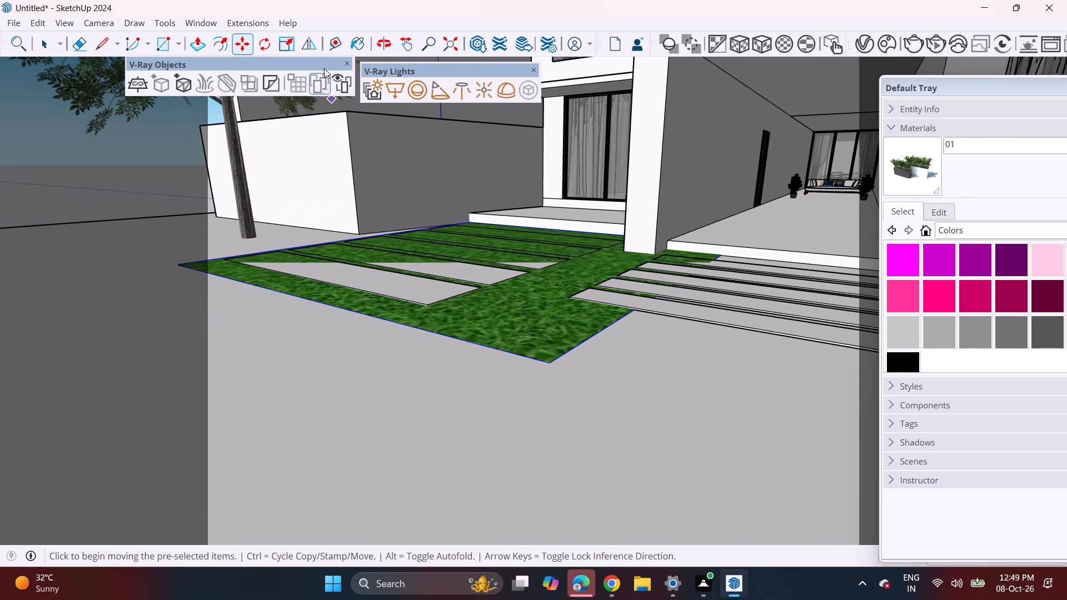
click(285, 41)
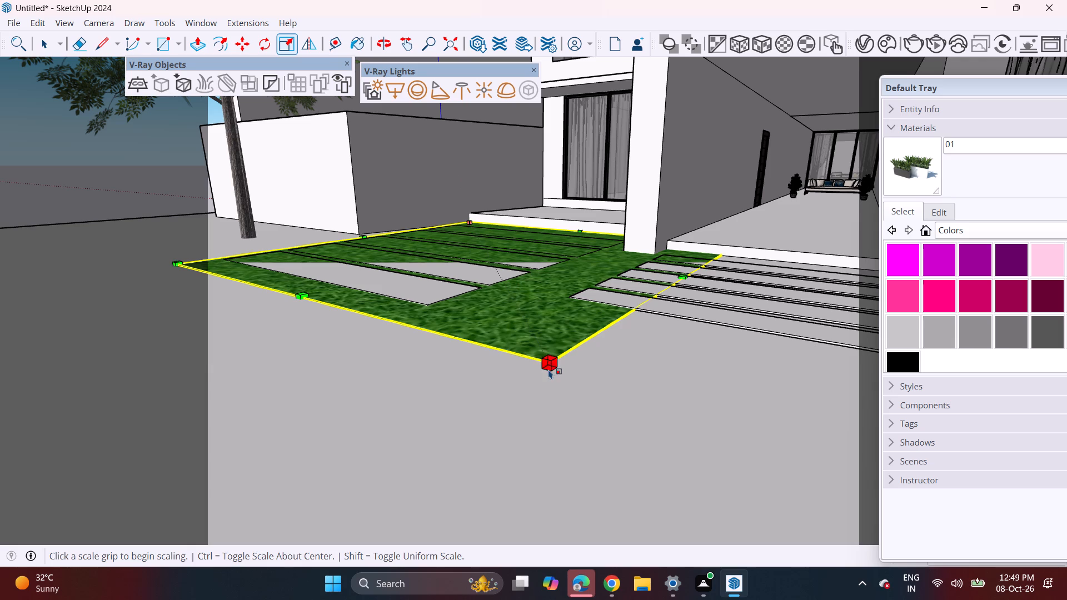
click(549, 363)
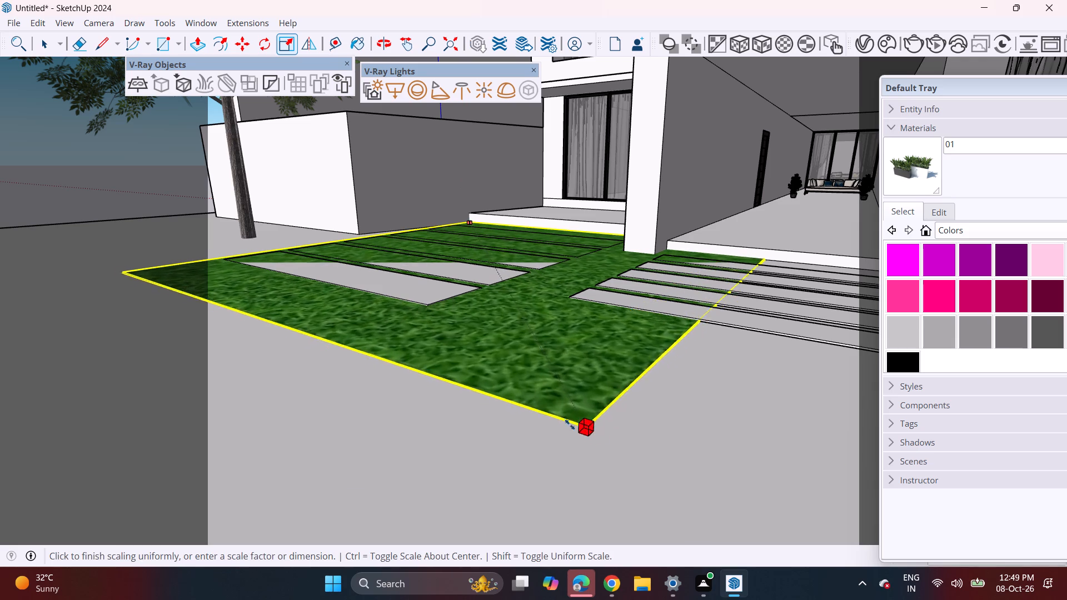
scroll(560, 426, down, 12)
shift+middle_drag(528, 433, 335, 317)
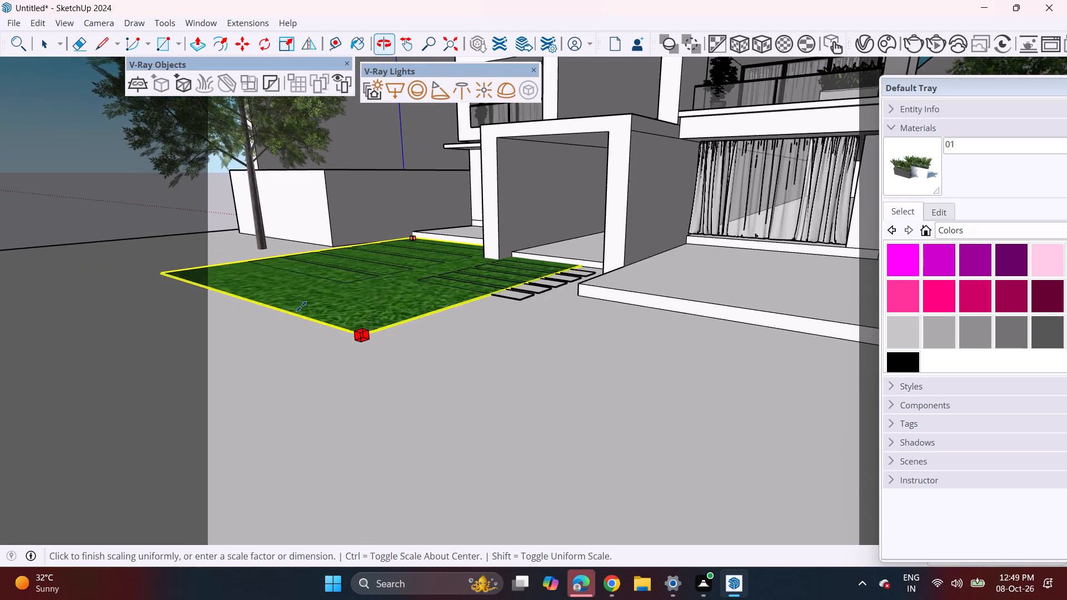
scroll(301, 306, down, 1)
middle_drag(310, 318, 587, 510)
scroll(635, 477, down, 4)
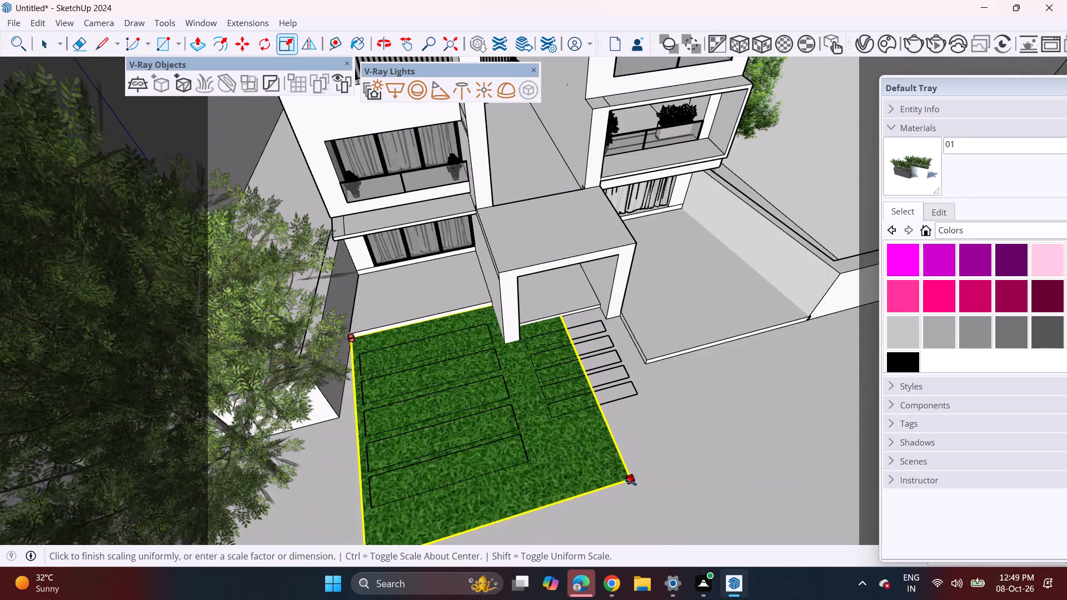
scroll(631, 482, down, 2)
shift+middle_drag(626, 493, 344, 305)
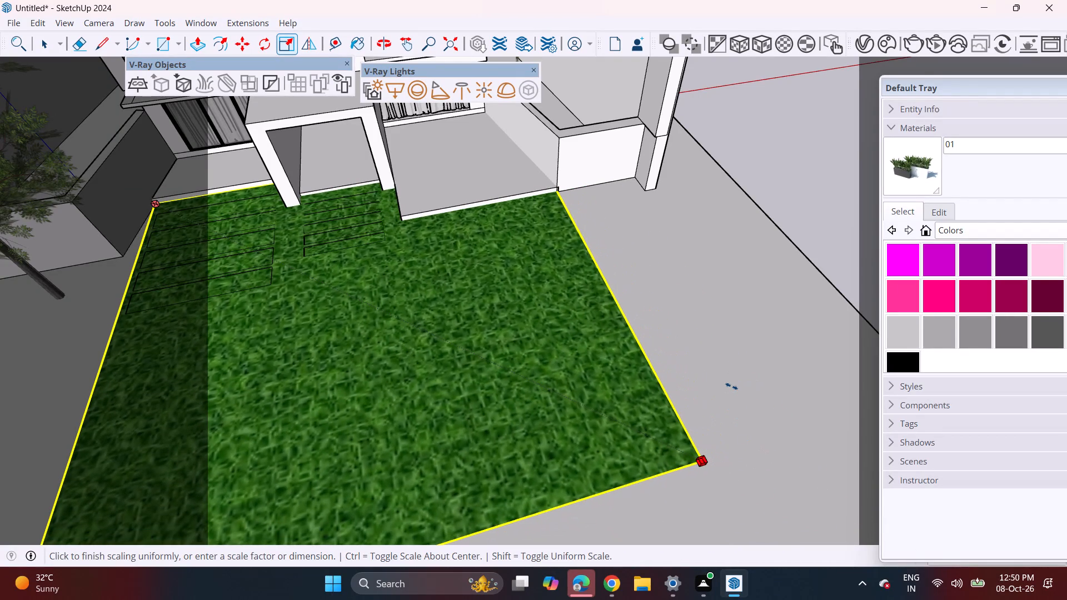
click(731, 386)
Stretch the grass image sideways past the tree and the side boundary wall to cover the front yard.
middle_drag(418, 357, 723, 252)
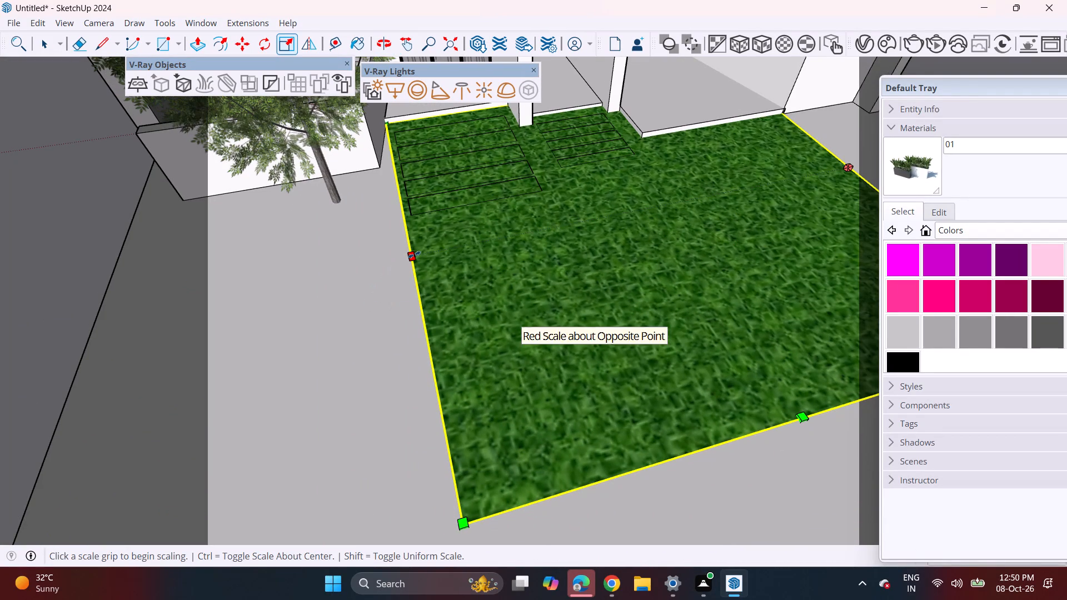
click(414, 254)
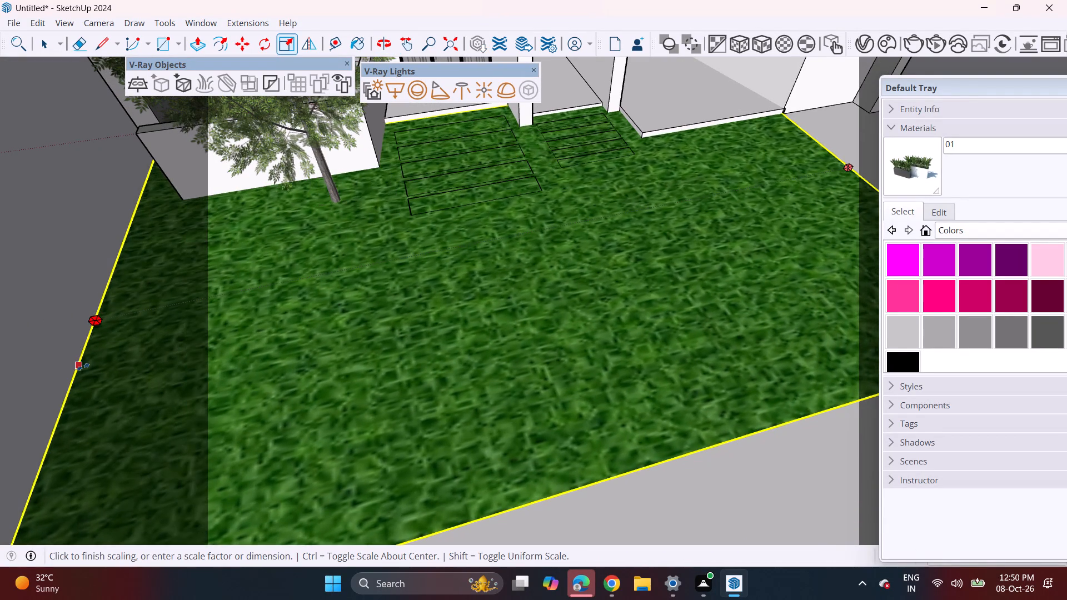
drag(83, 367, 99, 365)
middle_drag(612, 303, 535, 269)
middle_drag(520, 192, 493, 392)
middle_drag(520, 405, 468, 242)
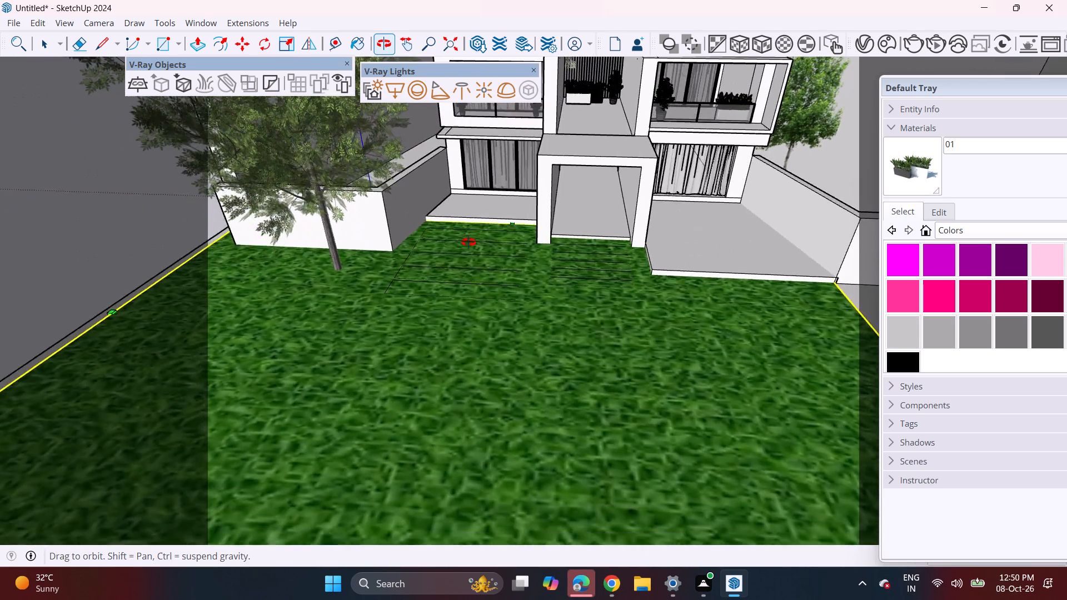
Stretch the grass image sideways past the wider porch until it reaches the side boundary wall next to the smaller tree.
middle_drag(468, 242, 471, 220)
middle_drag(609, 250, 594, 363)
middle_drag(522, 468, 565, 416)
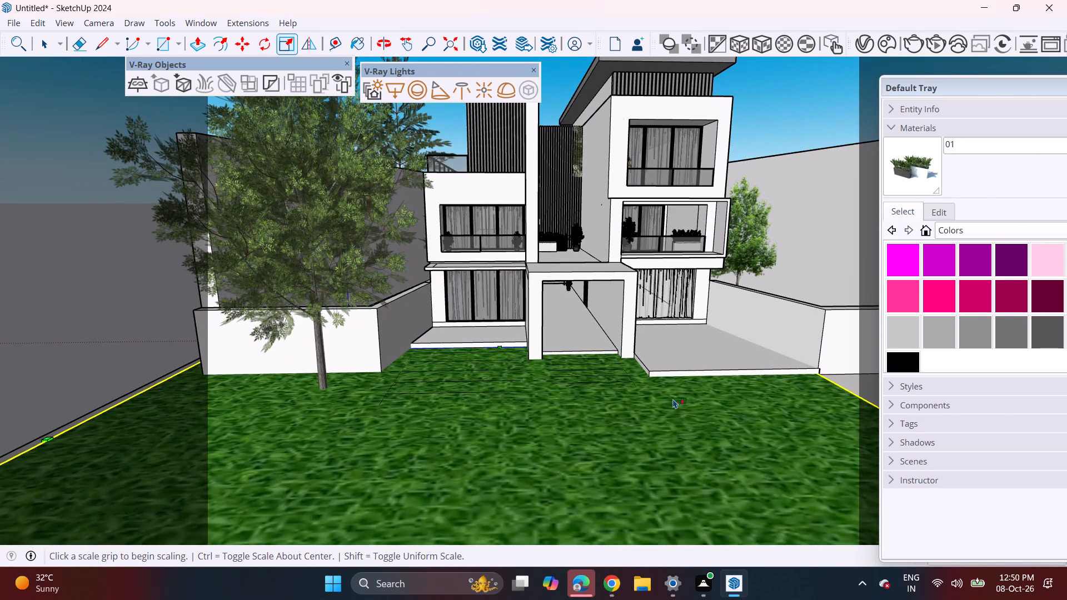
scroll(673, 399, up, 1)
middle_drag(651, 399, 203, 391)
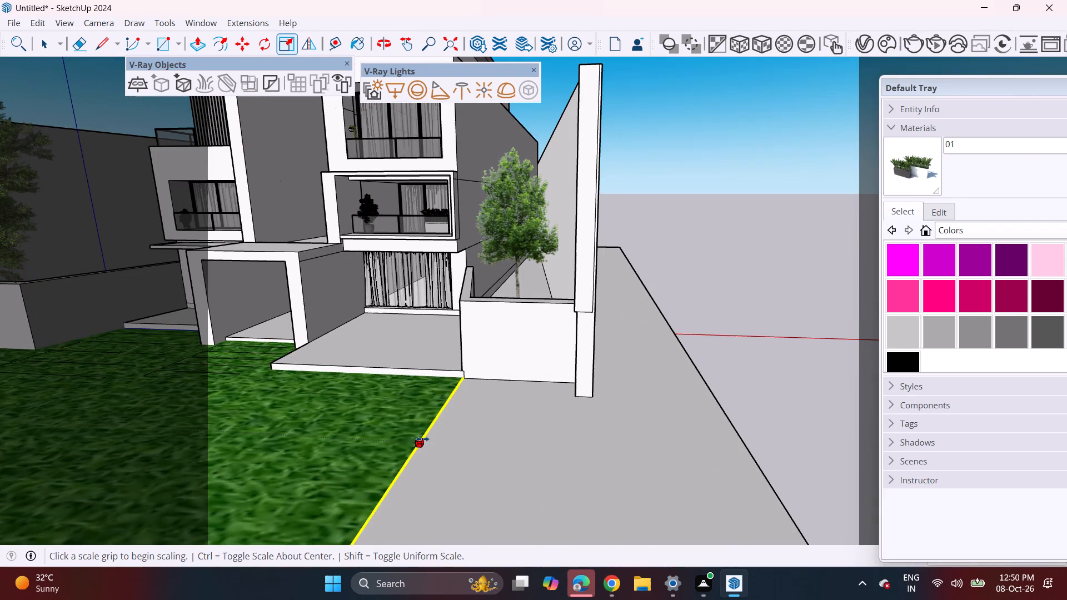
click(422, 439)
click(587, 479)
shift+middle_drag(352, 475, 782, 556)
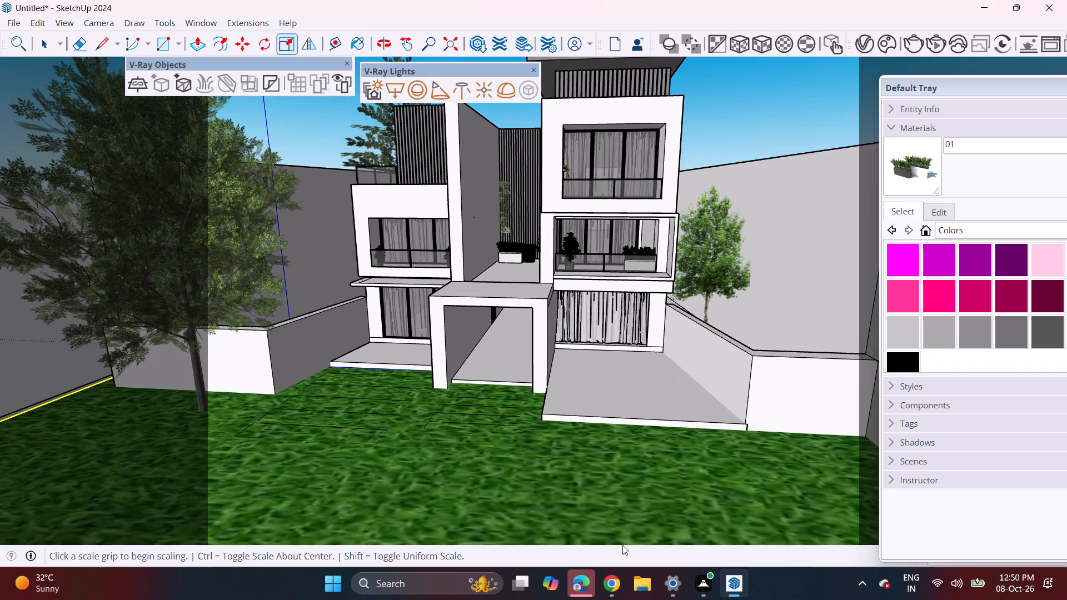
middle_drag(601, 514, 654, 447)
middle_drag(440, 355, 463, 523)
shift+middle_drag(502, 484, 501, 449)
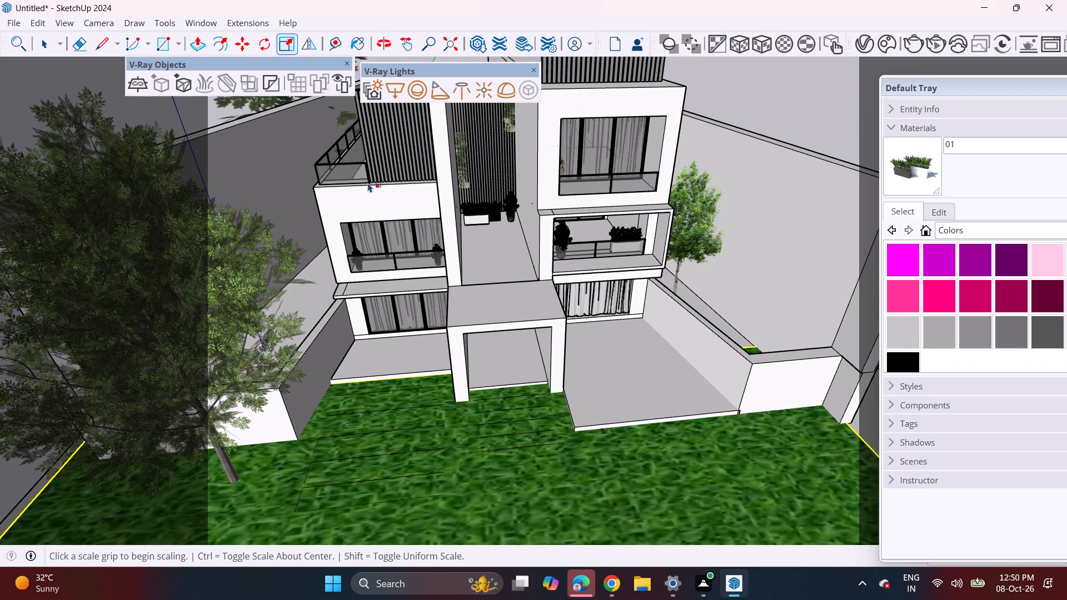
click(501, 419)
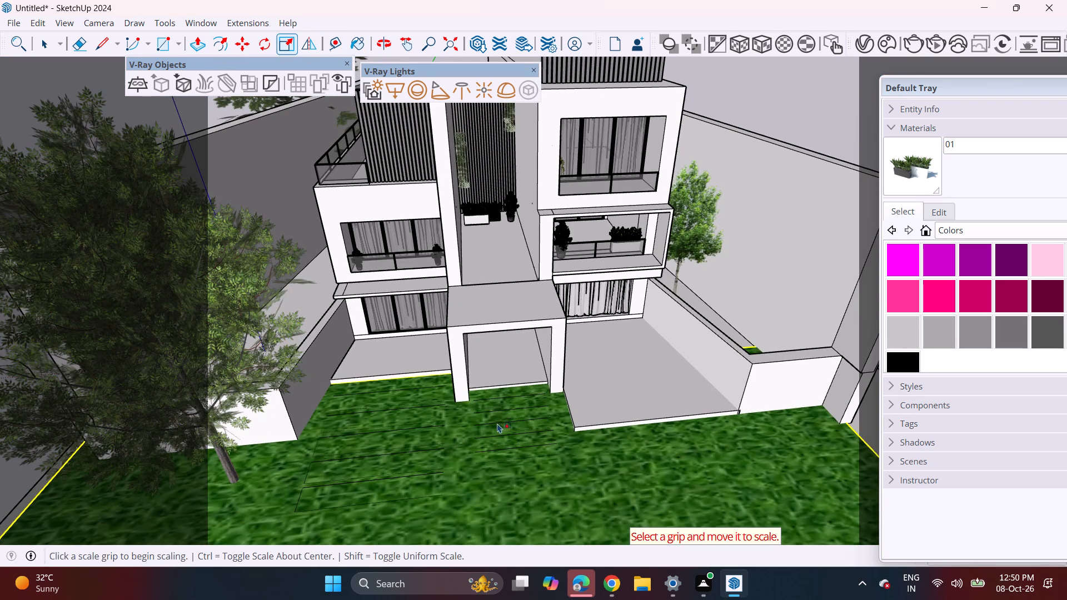
key(Escape)
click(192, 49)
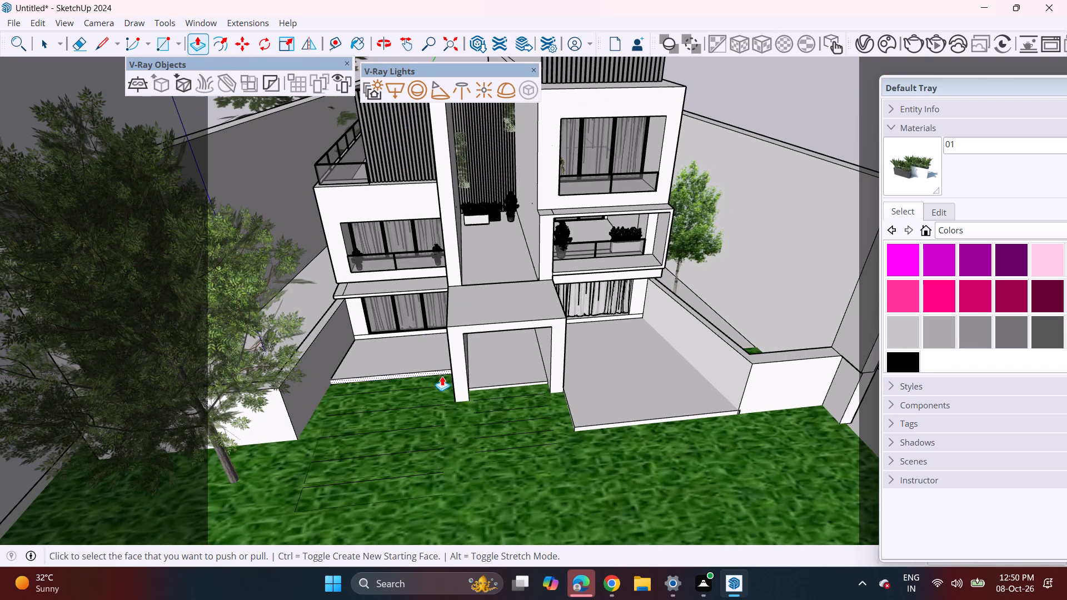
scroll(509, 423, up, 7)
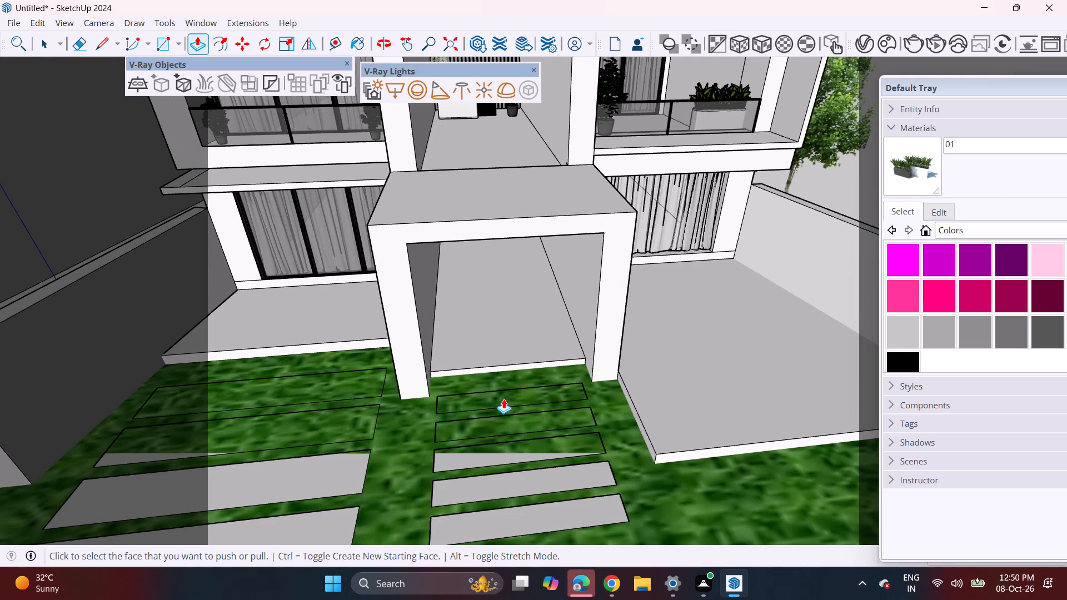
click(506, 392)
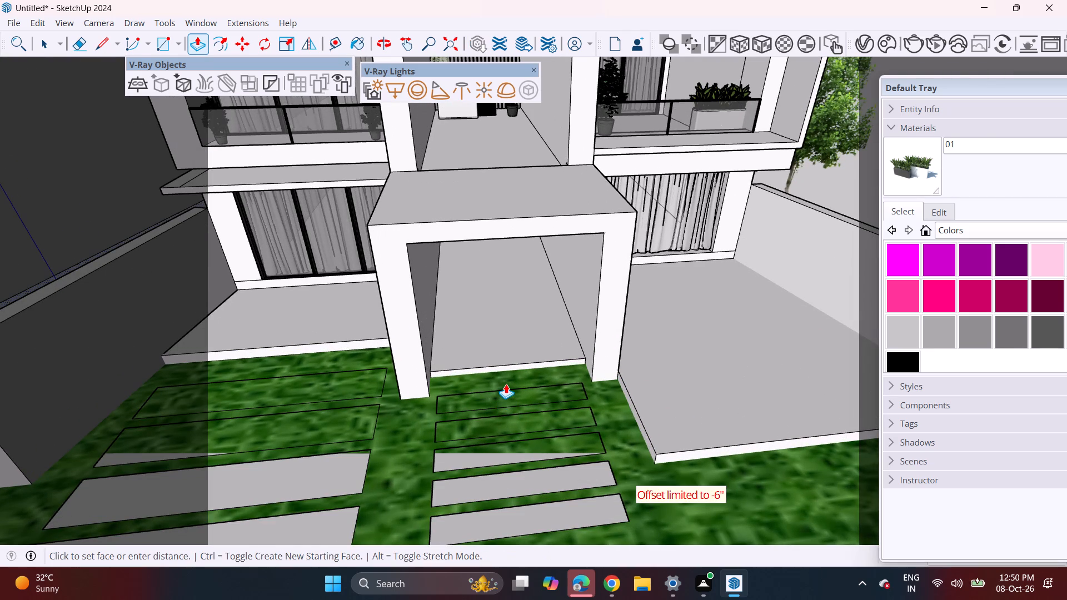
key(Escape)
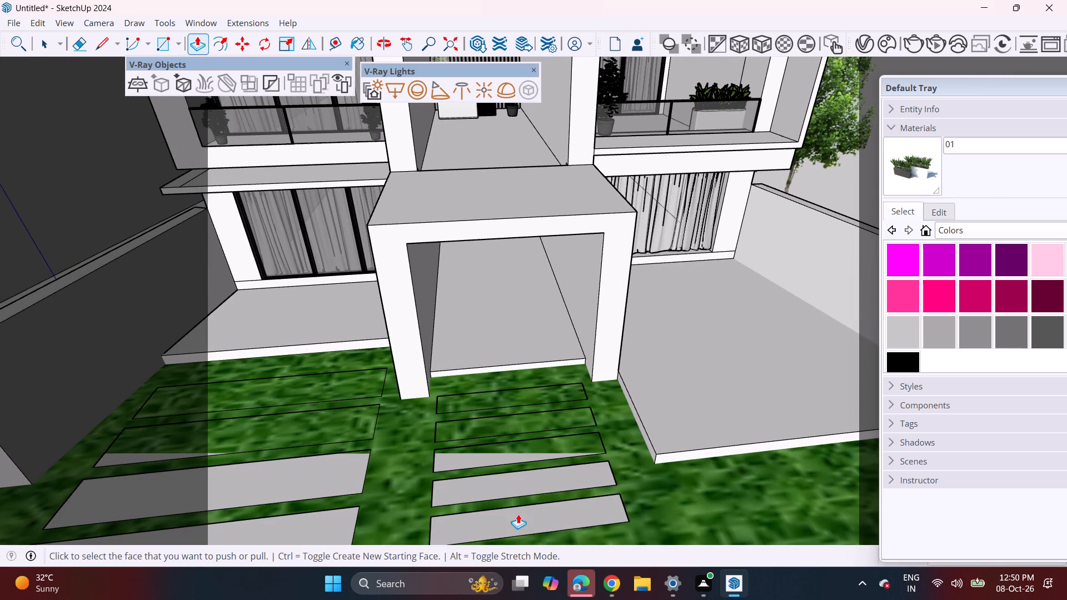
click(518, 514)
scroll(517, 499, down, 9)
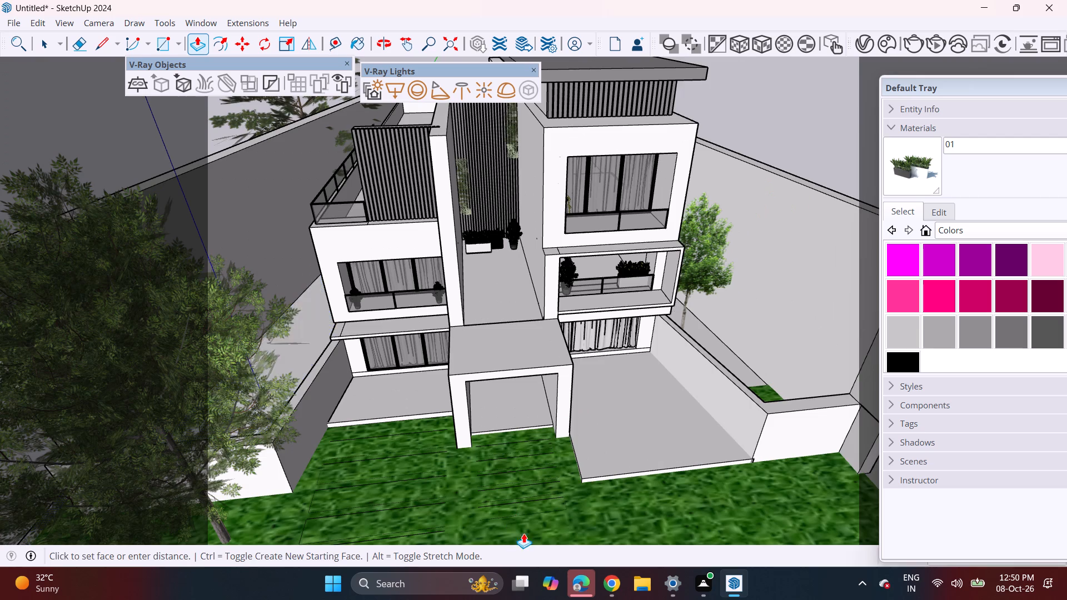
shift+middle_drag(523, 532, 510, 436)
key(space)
Move the grass image forward, away from the house, so its back edge crosses the paving slabs near the porches.
click(526, 435)
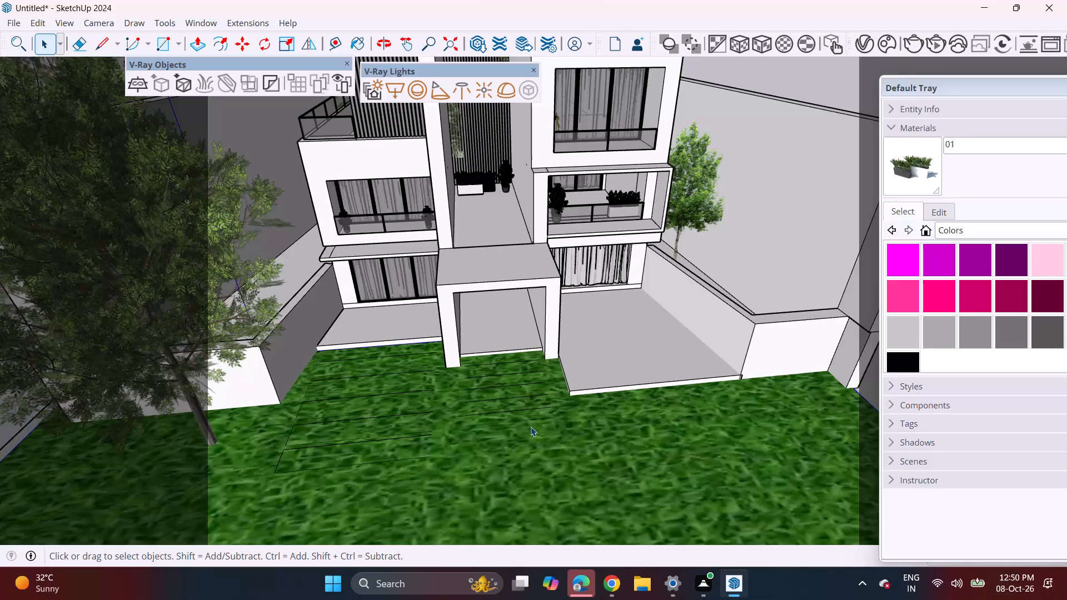
middle_drag(531, 483, 511, 392)
scroll(506, 422, down, 2)
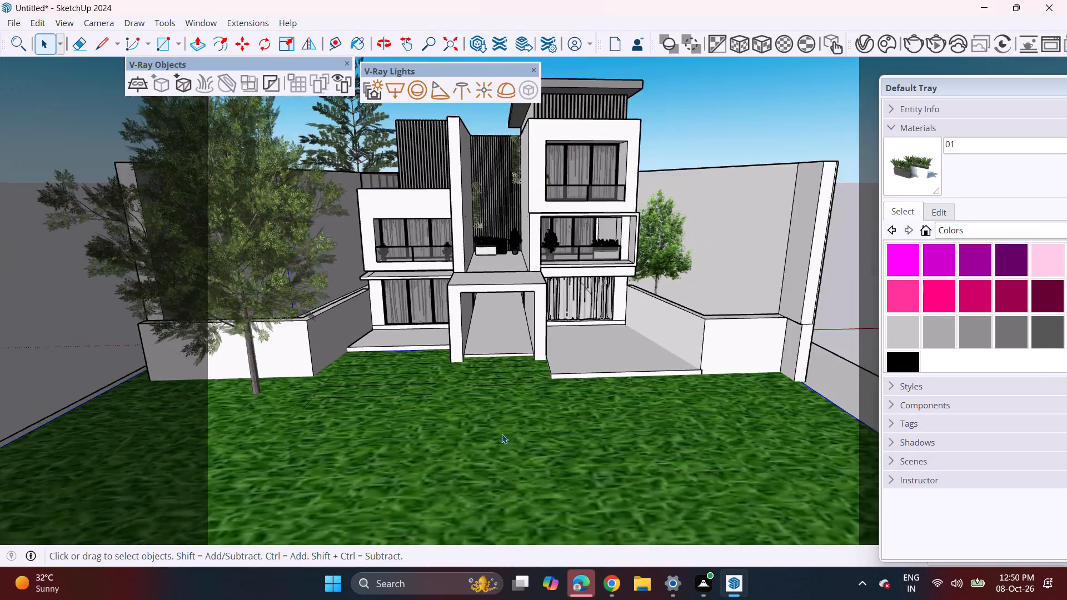
scroll(502, 434, down, 5)
scroll(506, 490, down, 8)
click(516, 512)
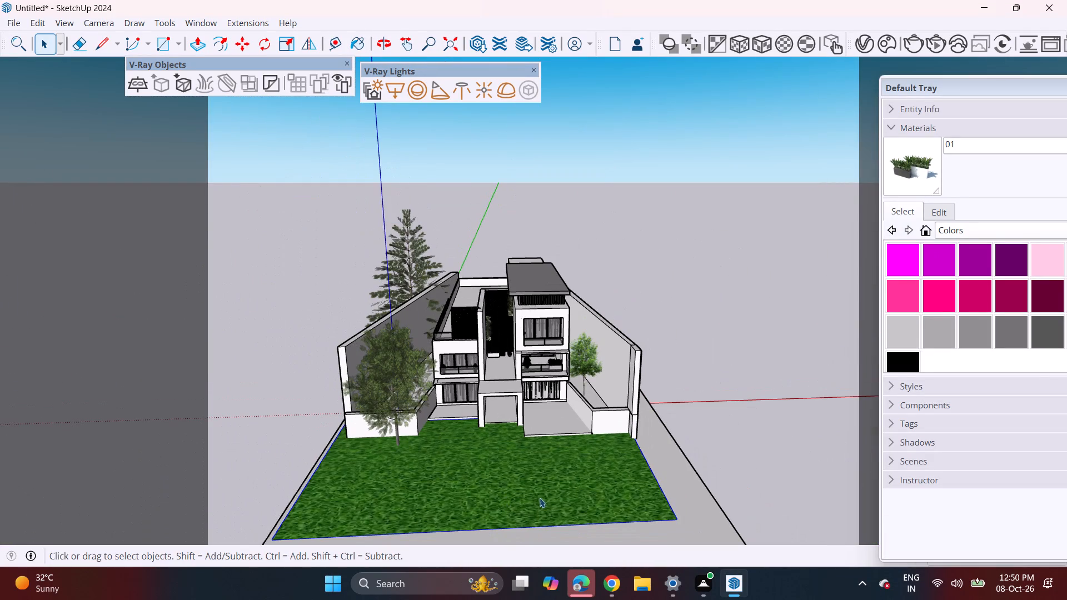
click(723, 458)
click(624, 473)
click(239, 53)
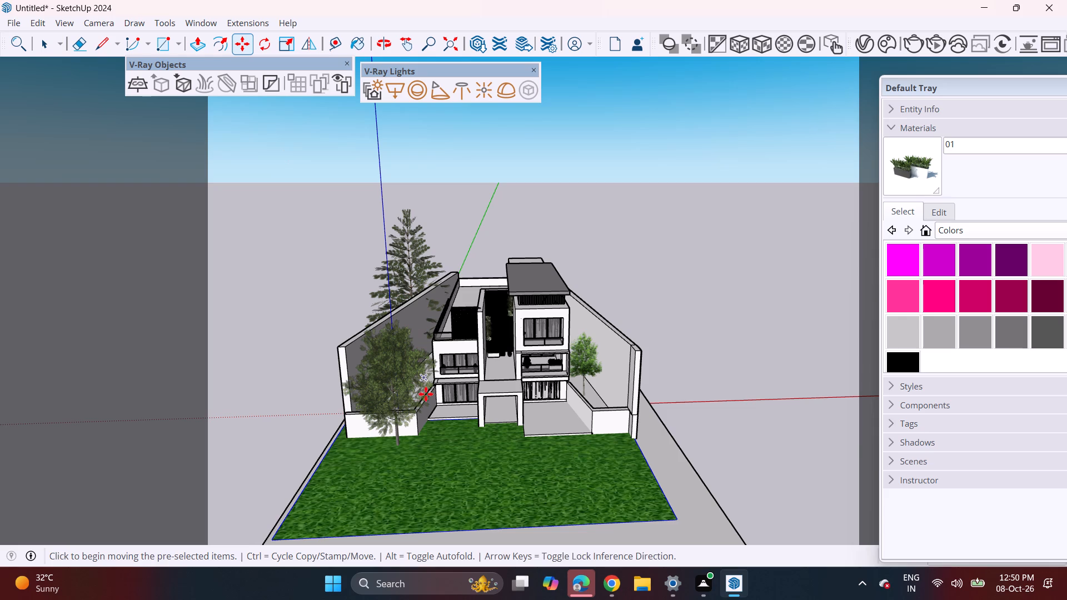
double_click(461, 493)
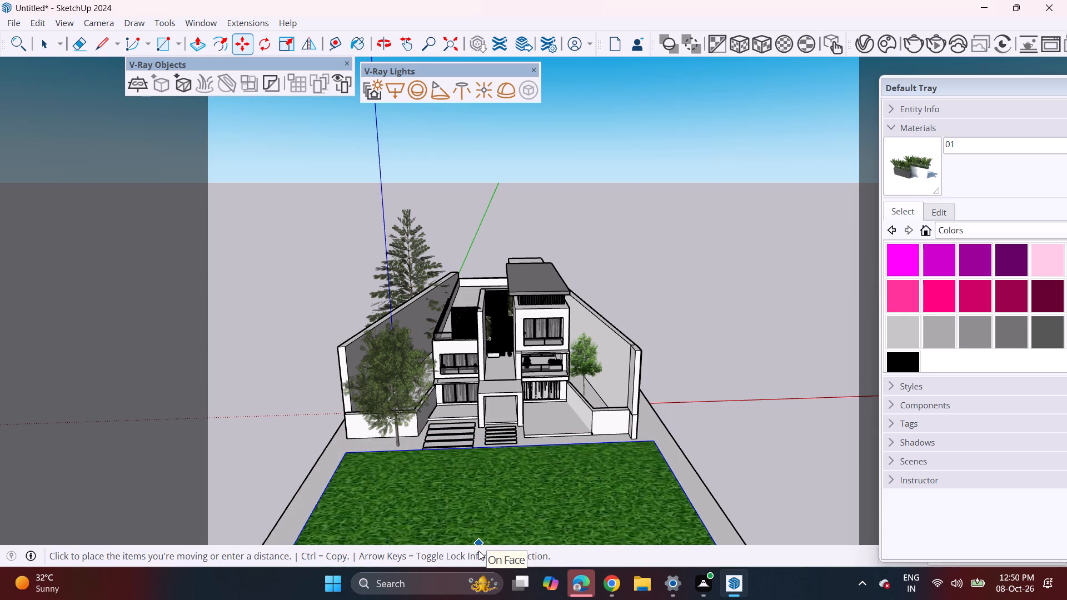
click(475, 513)
Examine from close up and farther away how the paving slabs in both paths show against the grass image.
scroll(470, 459, up, 5)
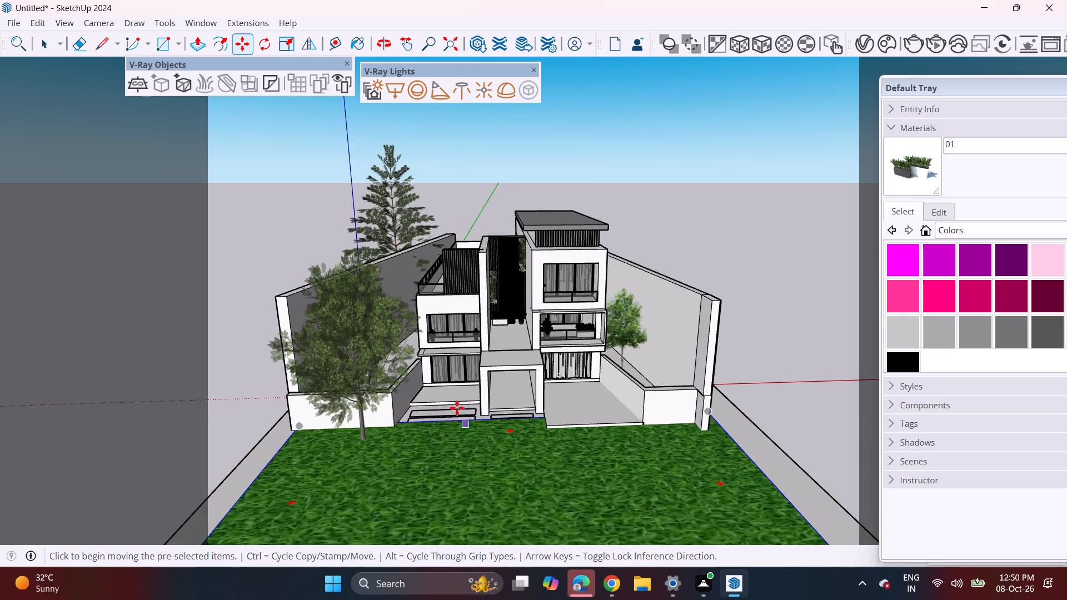
scroll(457, 408, up, 4)
middle_drag(455, 406, 454, 517)
scroll(447, 496, up, 12)
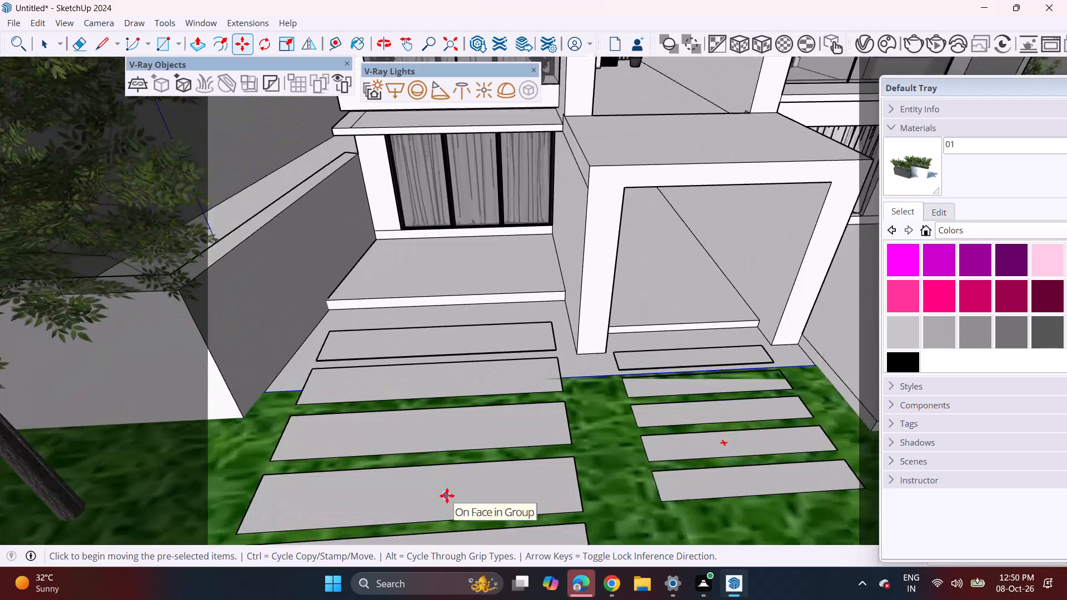
scroll(447, 496, up, 1)
scroll(447, 496, down, 2)
scroll(571, 418, down, 5)
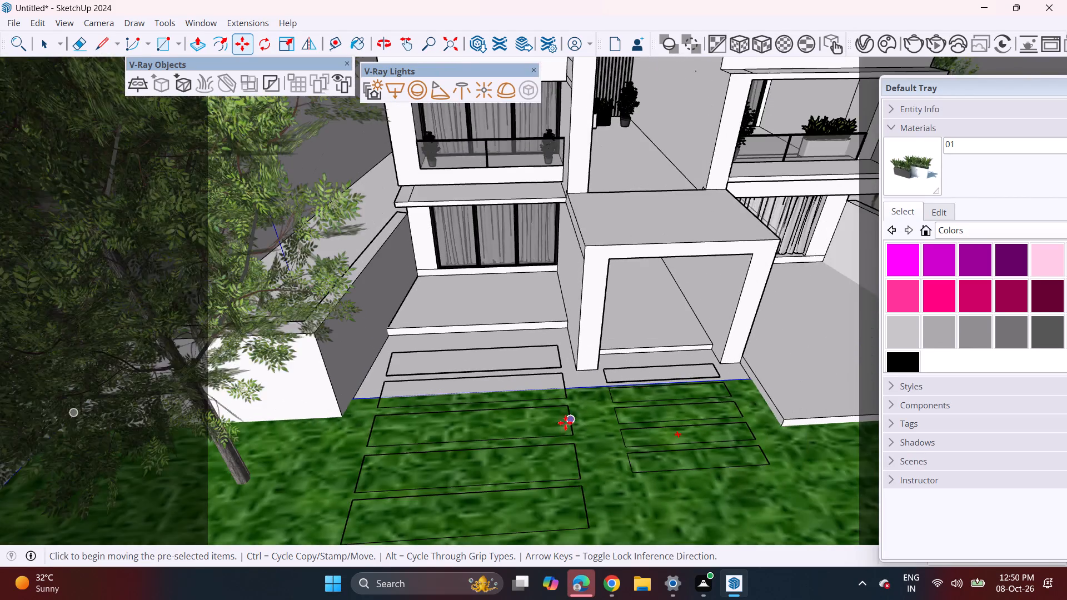
scroll(565, 423, down, 2)
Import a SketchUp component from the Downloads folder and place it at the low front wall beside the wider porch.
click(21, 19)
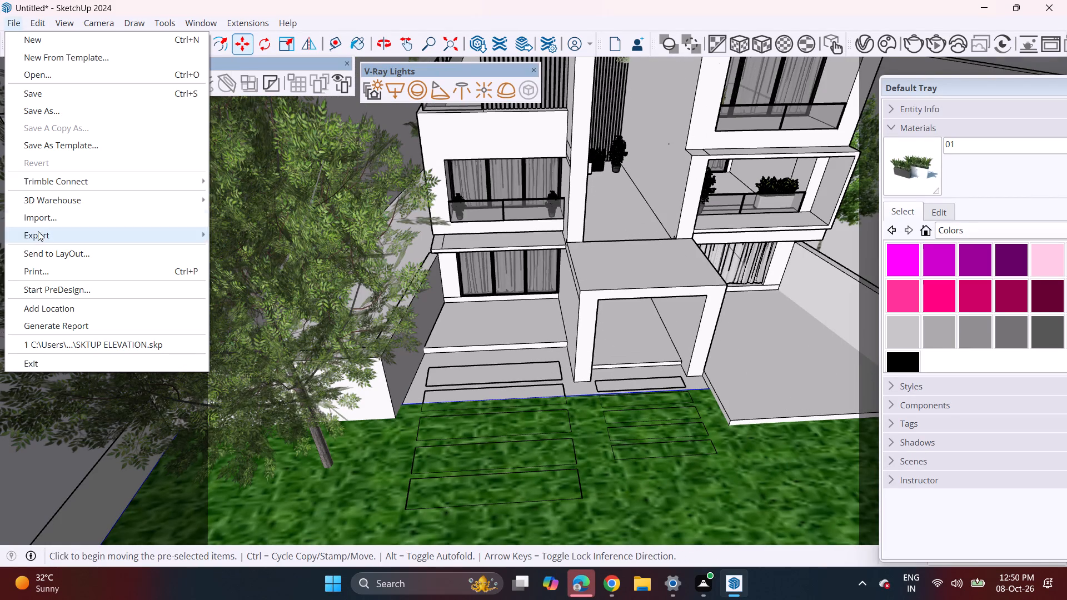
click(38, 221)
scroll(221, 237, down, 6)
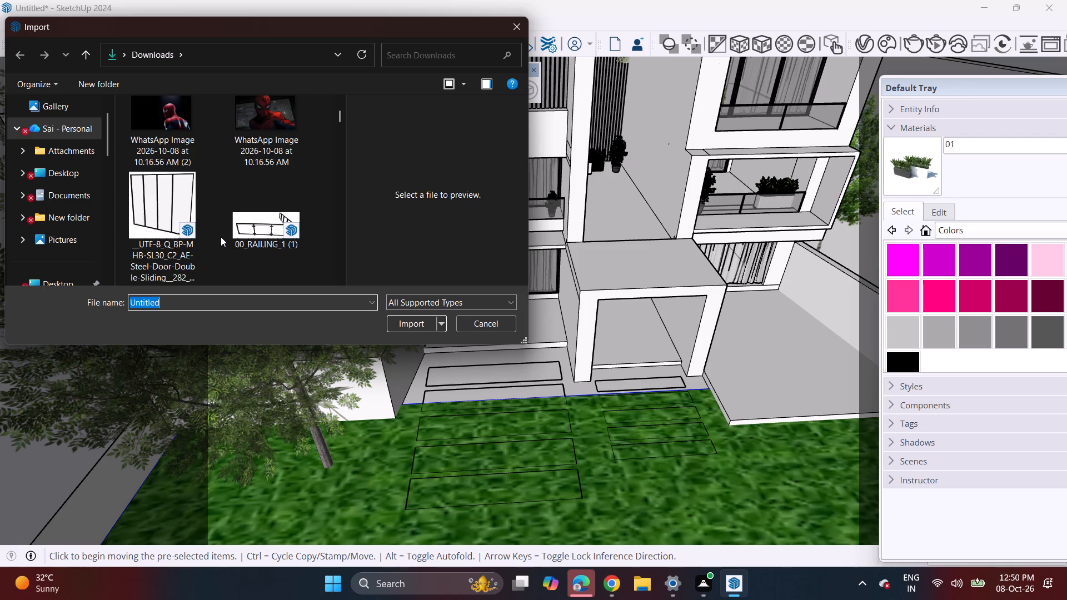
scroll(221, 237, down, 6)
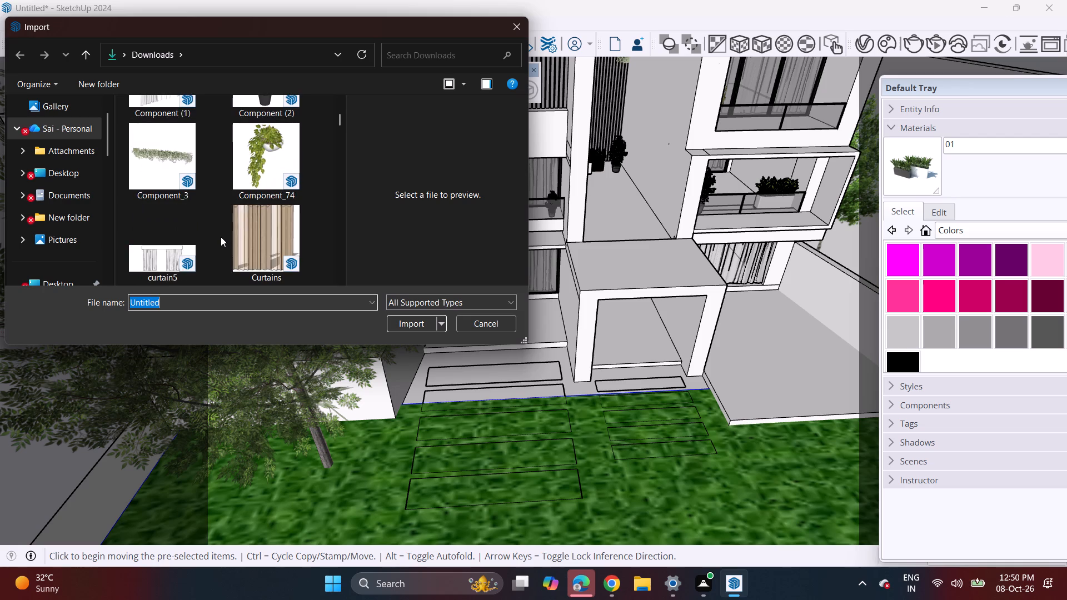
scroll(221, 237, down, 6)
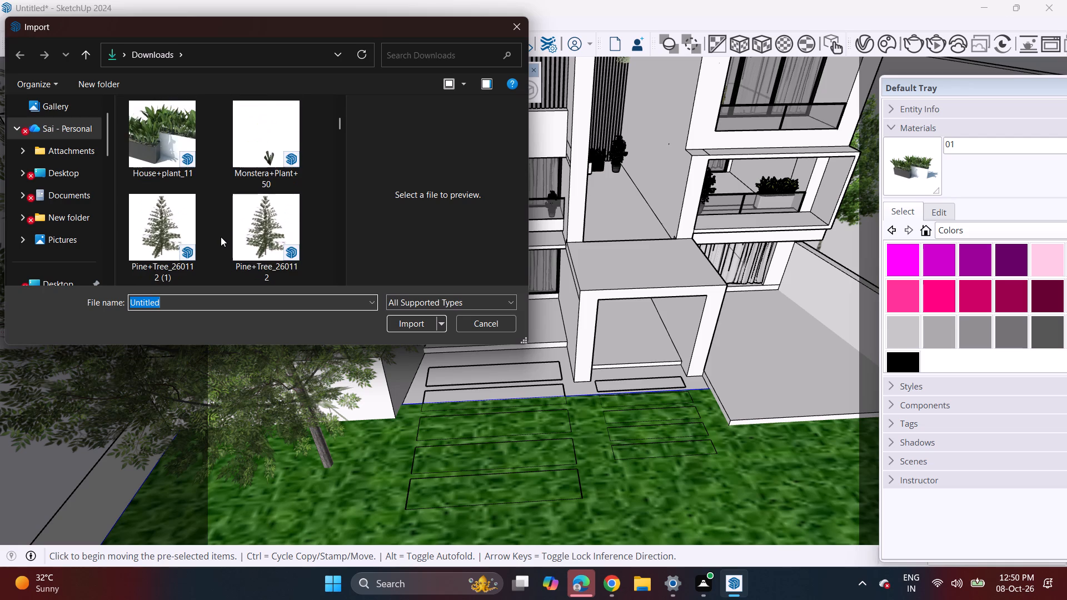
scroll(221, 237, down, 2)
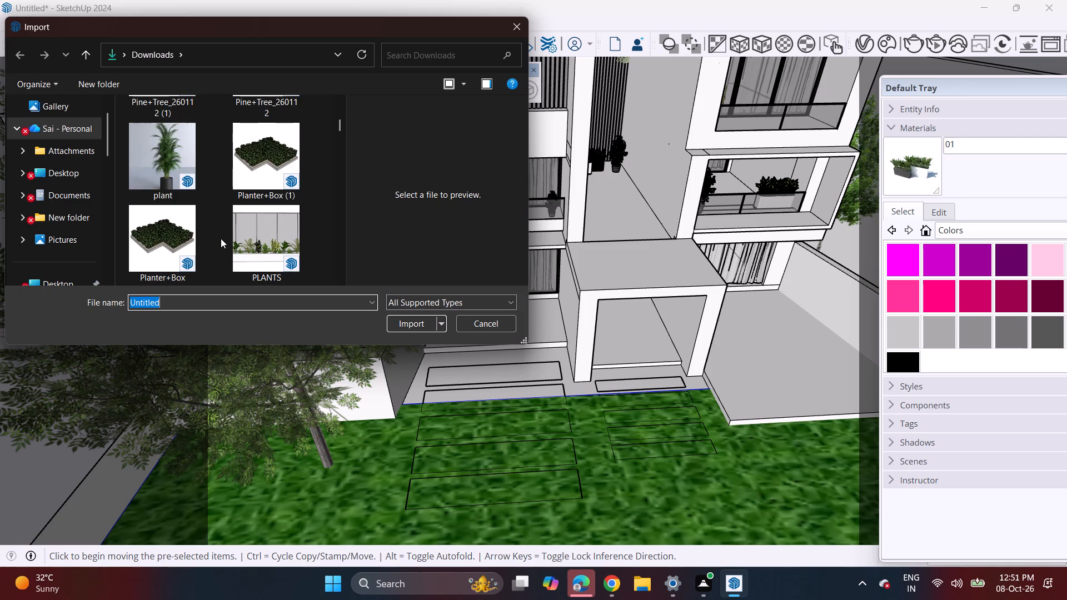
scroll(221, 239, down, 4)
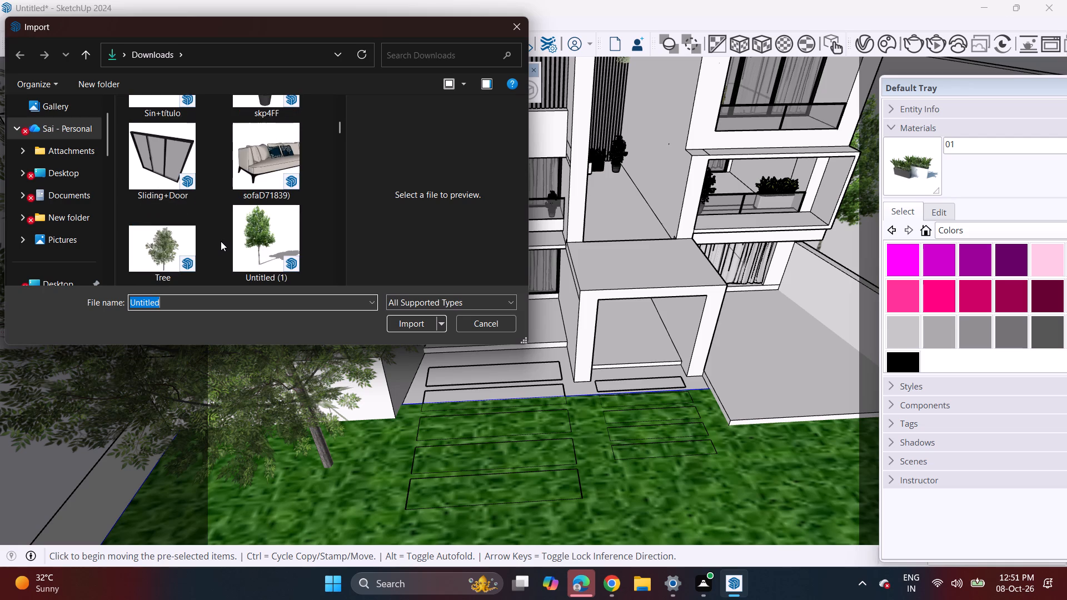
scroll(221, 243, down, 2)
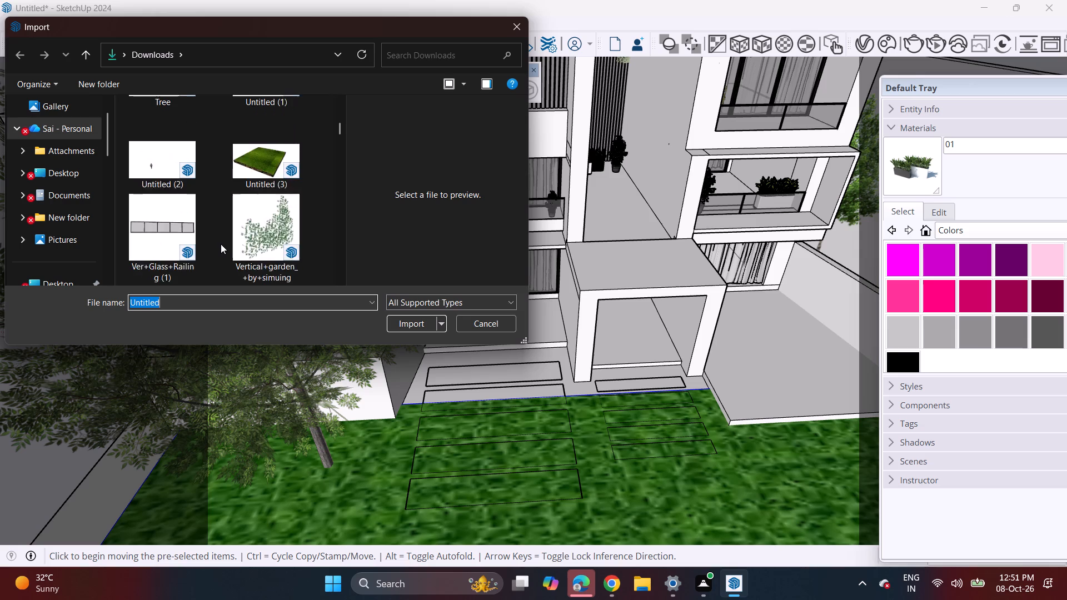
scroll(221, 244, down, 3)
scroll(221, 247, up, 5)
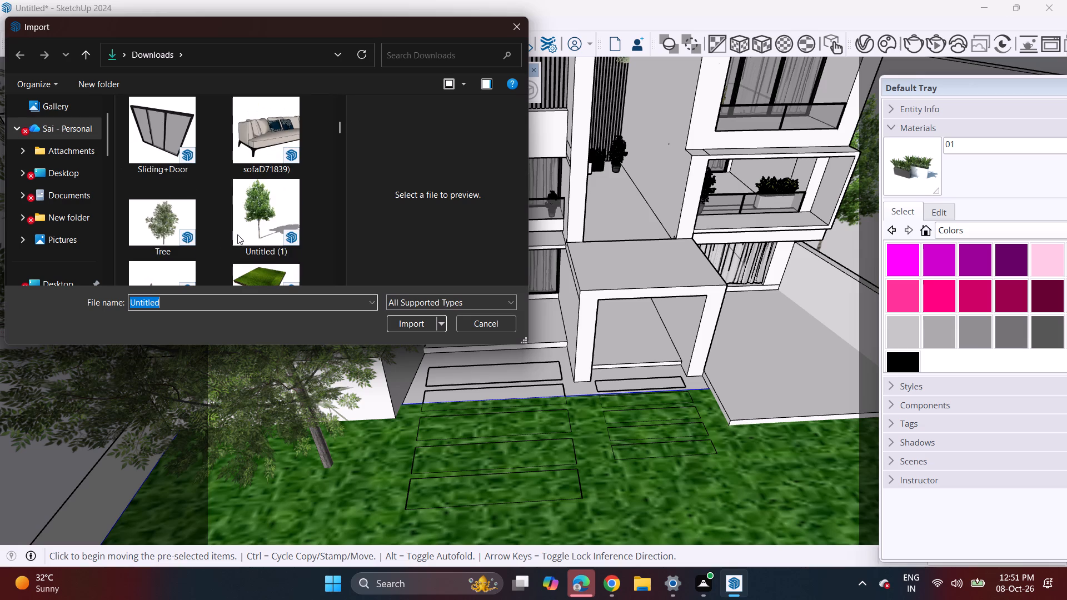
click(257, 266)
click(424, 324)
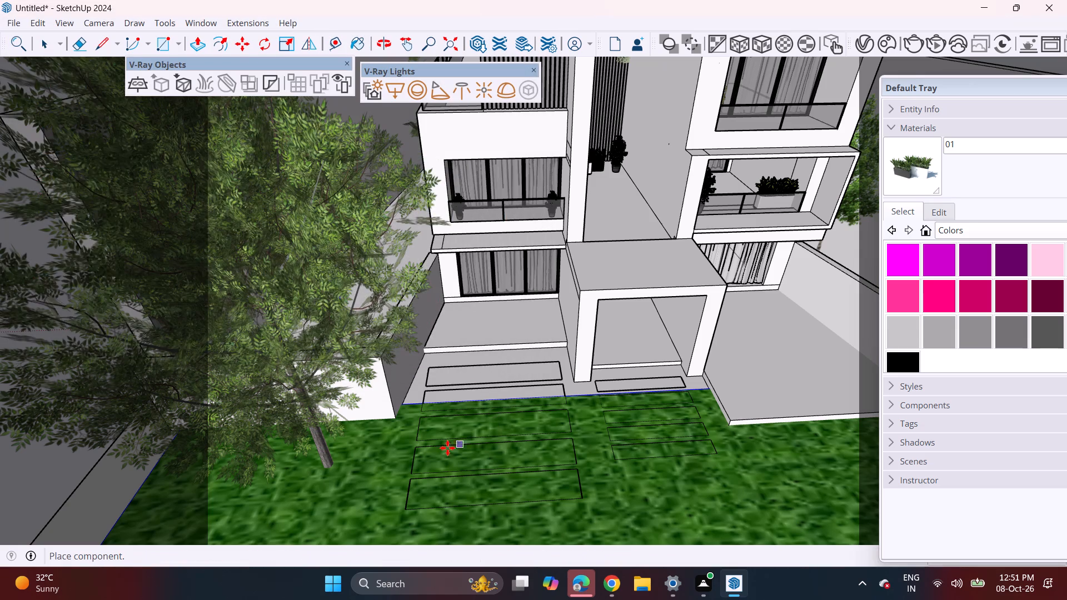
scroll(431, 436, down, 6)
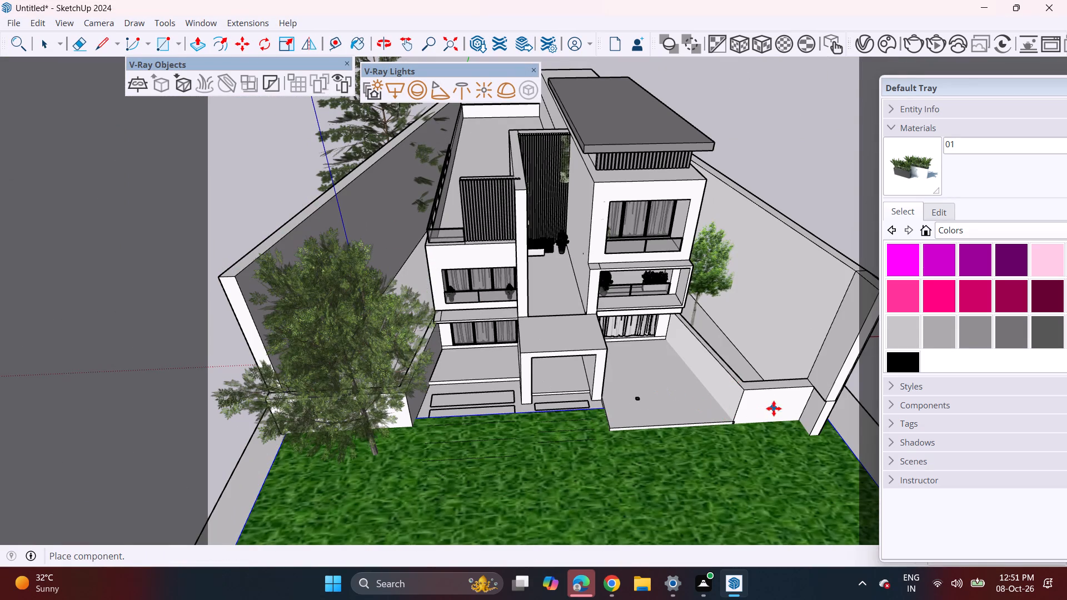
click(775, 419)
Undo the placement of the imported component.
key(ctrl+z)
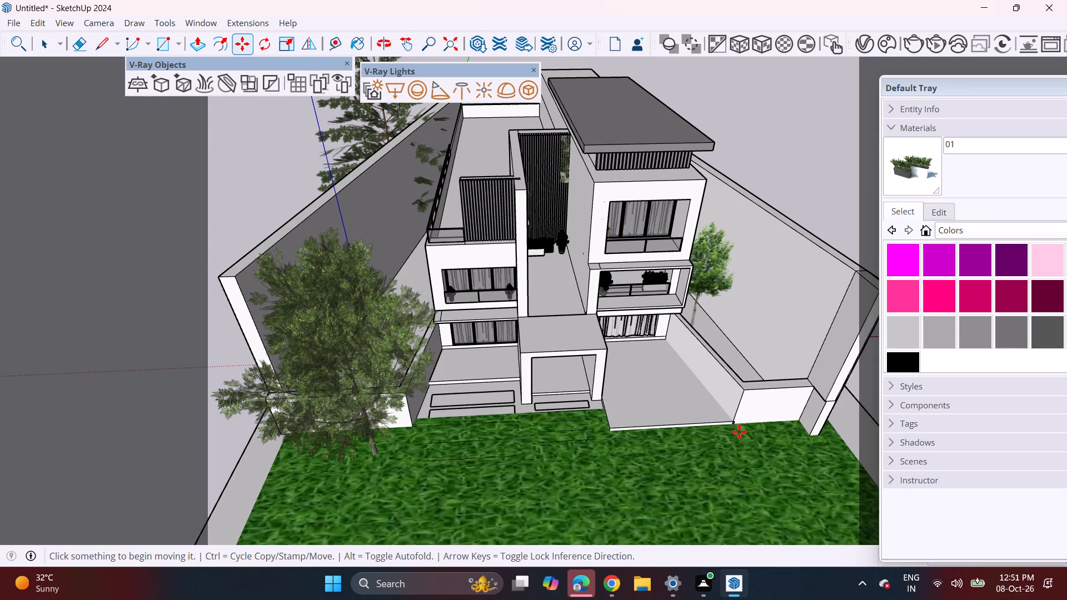
Import the Sin+título hedge component from the Downloads folder and place it at the front of the wider porch.
click(9, 23)
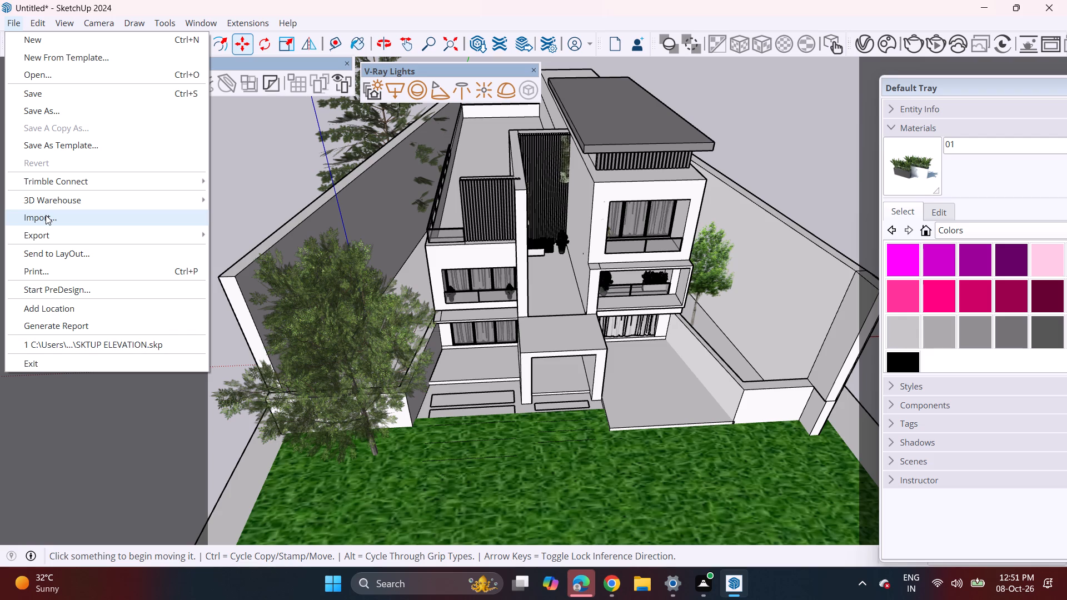
click(46, 215)
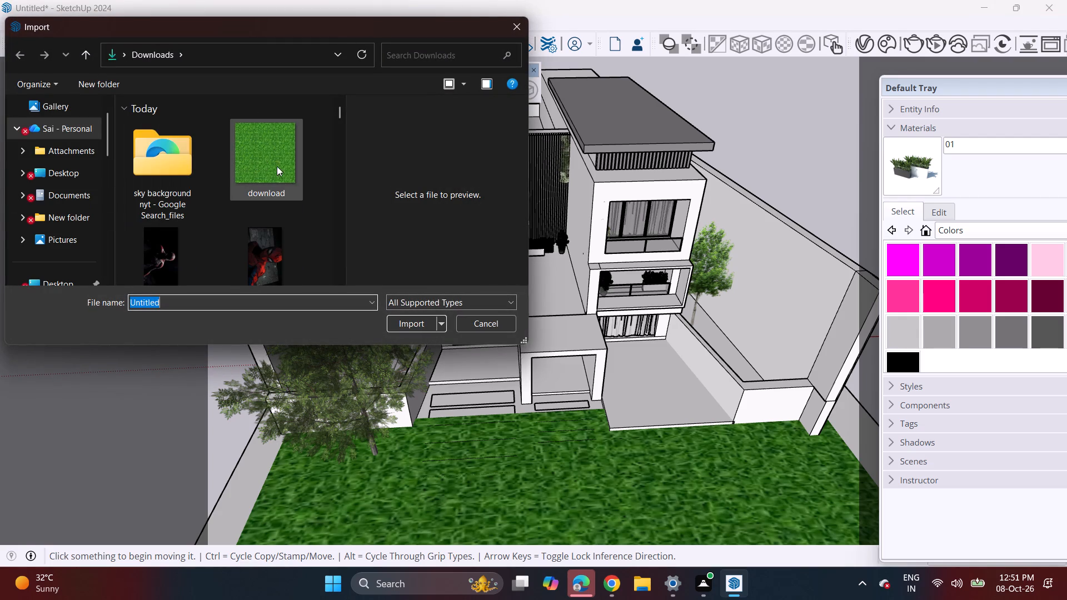
scroll(257, 281, down, 12)
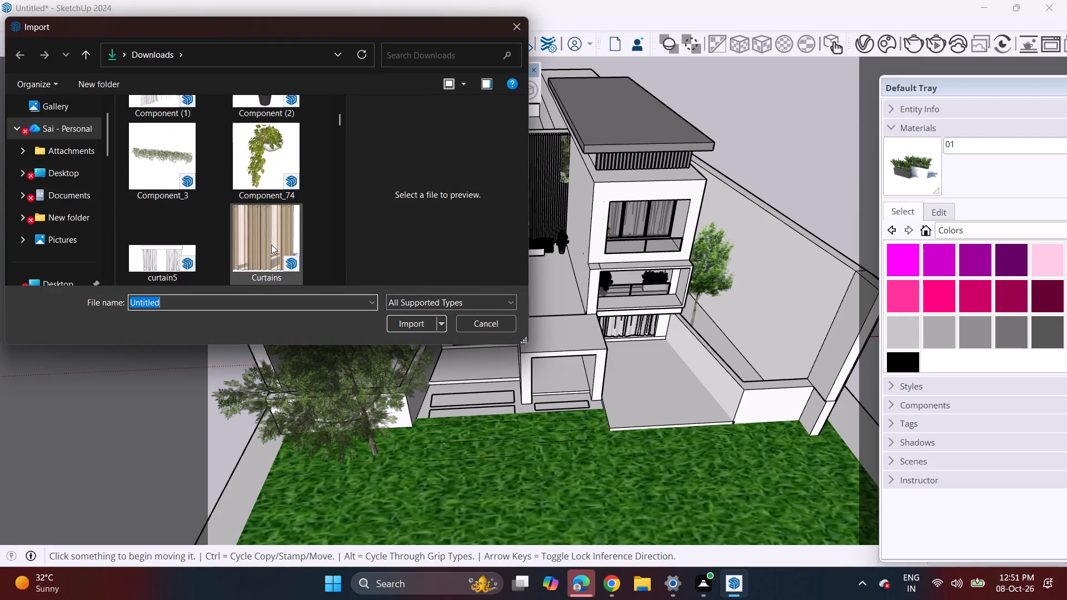
scroll(271, 244, down, 6)
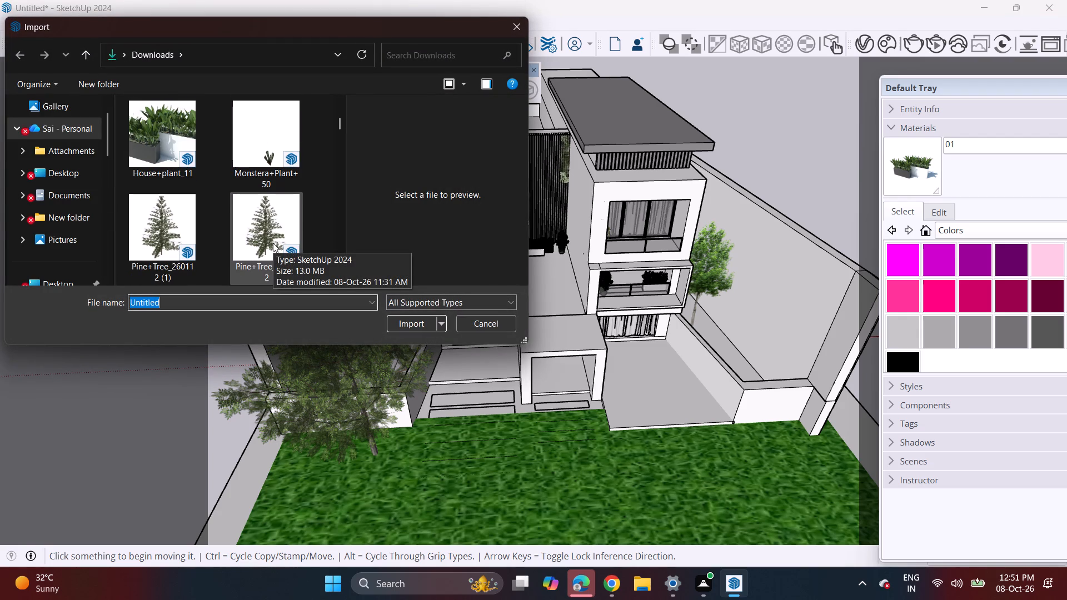
scroll(274, 228, down, 5)
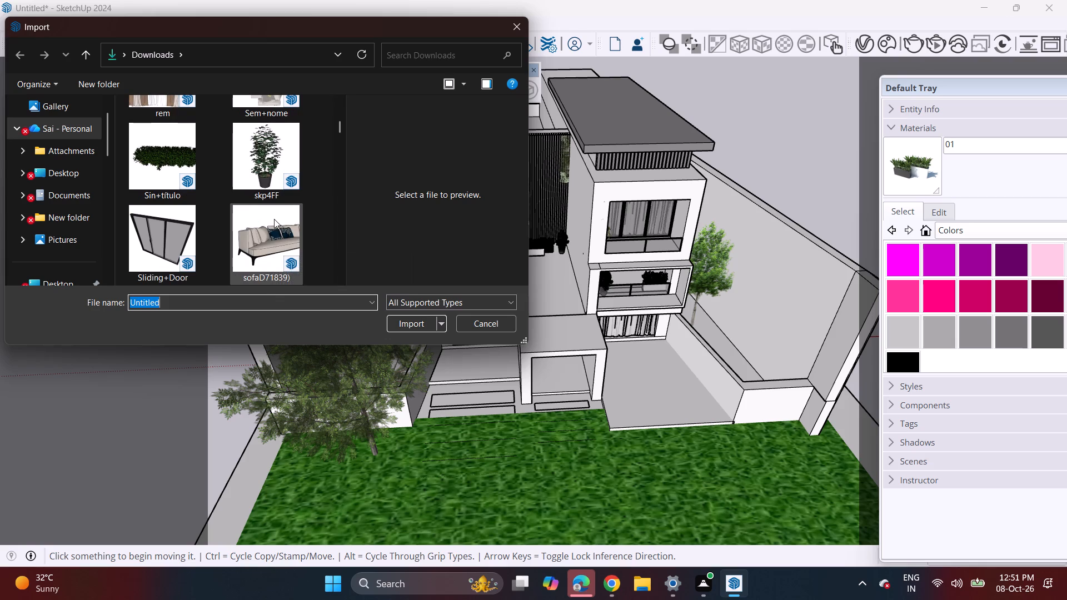
click(182, 158)
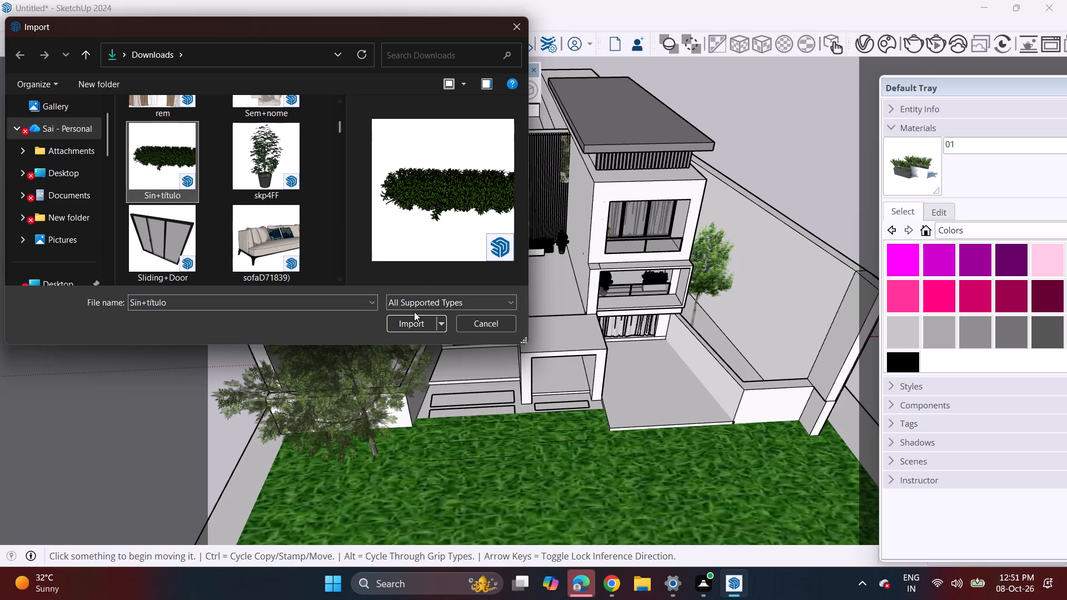
click(411, 322)
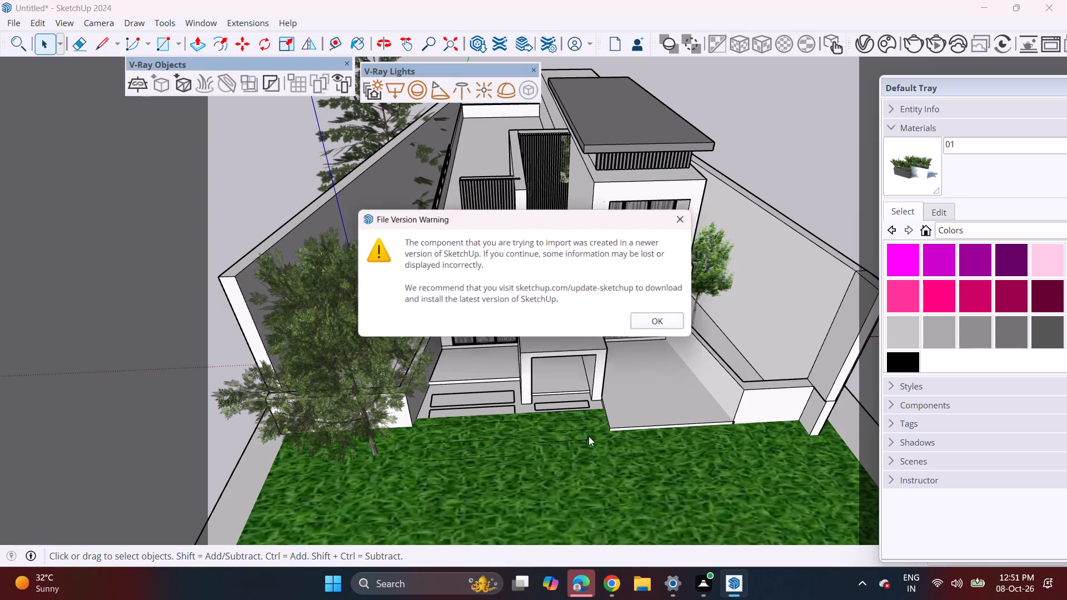
click(671, 320)
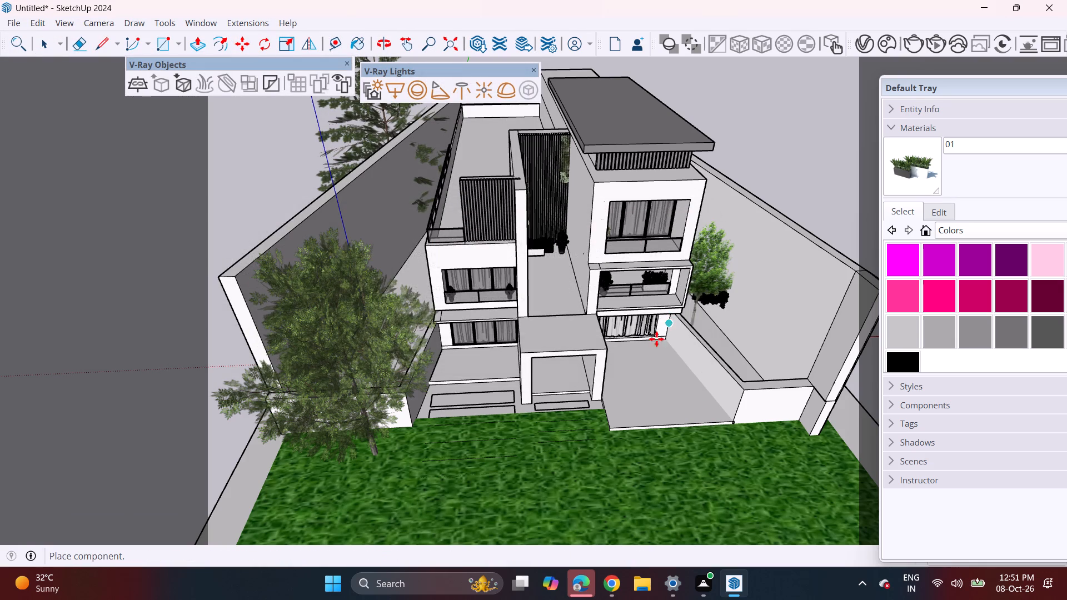
click(601, 449)
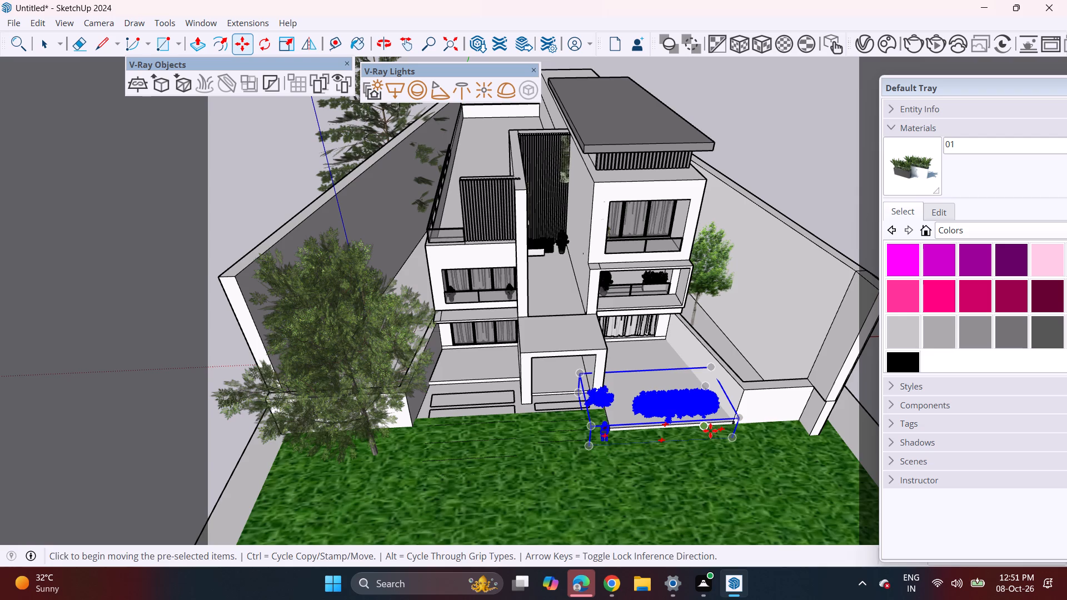
Explode the imported hedge component and delete the human figure that came with it.
middle_drag(710, 429, 672, 378)
scroll(687, 436, up, 20)
scroll(664, 434, up, 3)
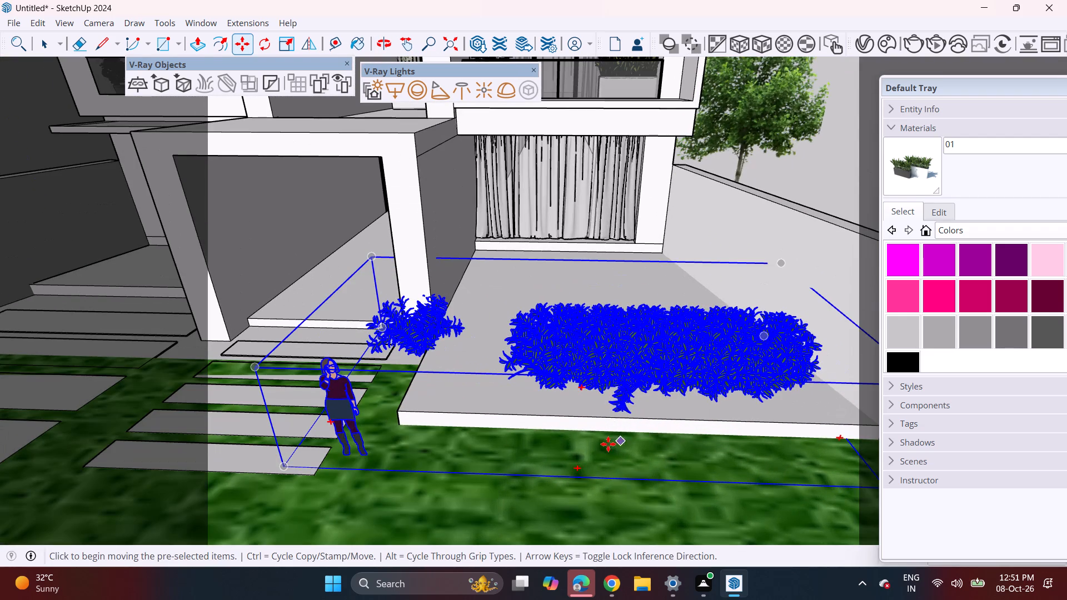
key(space)
click(649, 341)
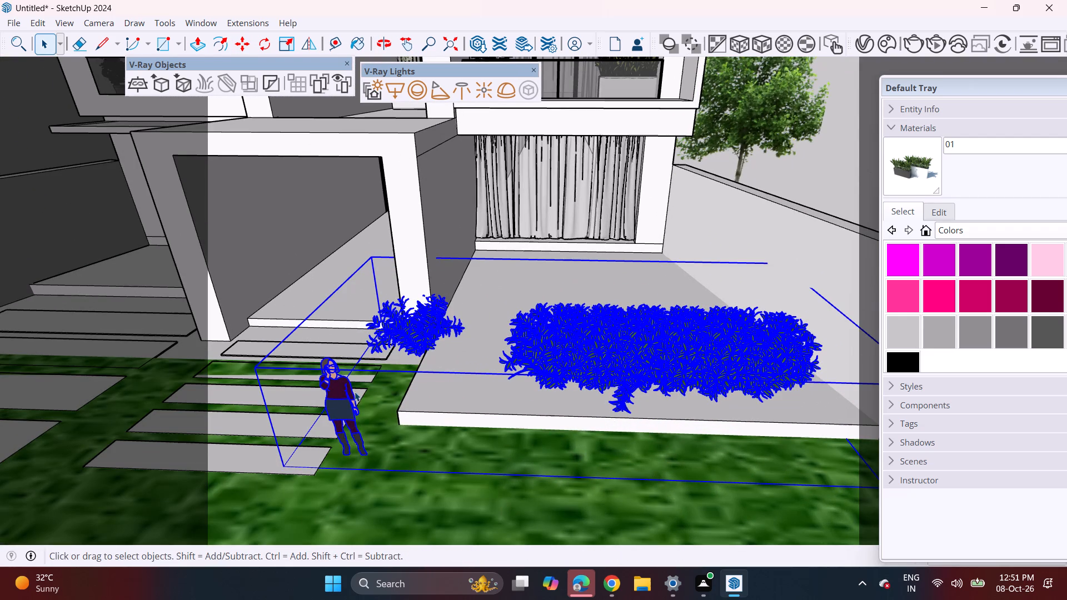
right_click(343, 407)
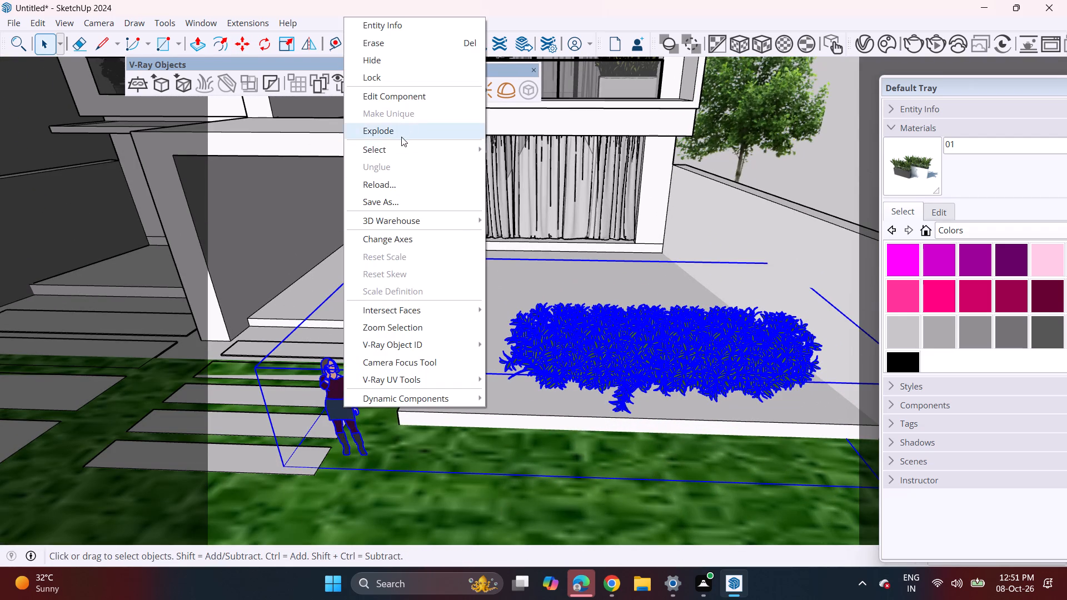
click(401, 137)
click(334, 389)
key(Delete)
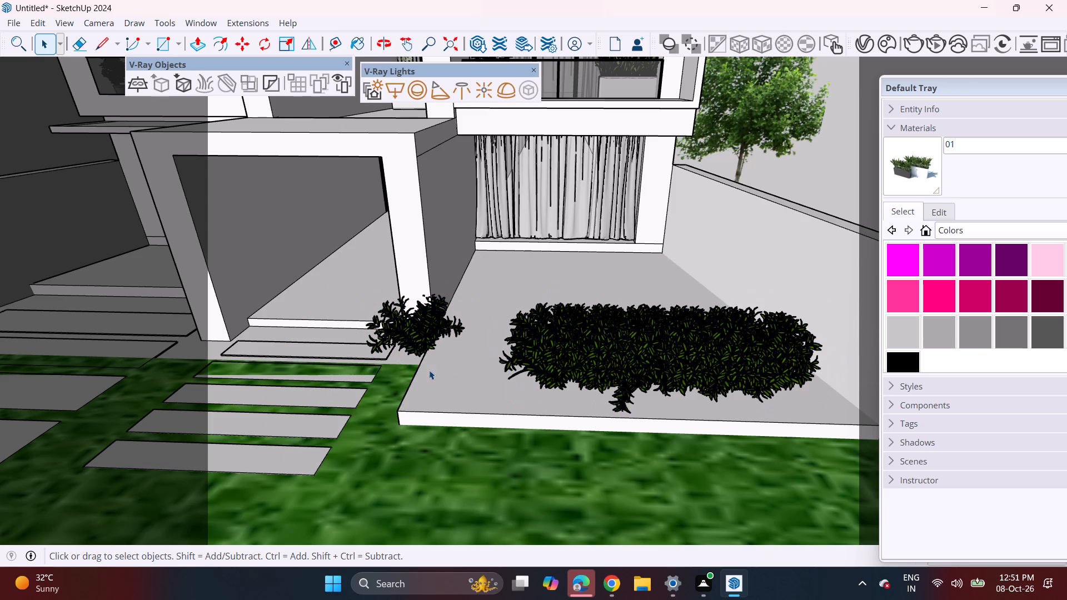
Group the shrubs that form the long hedge row on the wider porch.
click(622, 368)
scroll(583, 319, down, 3)
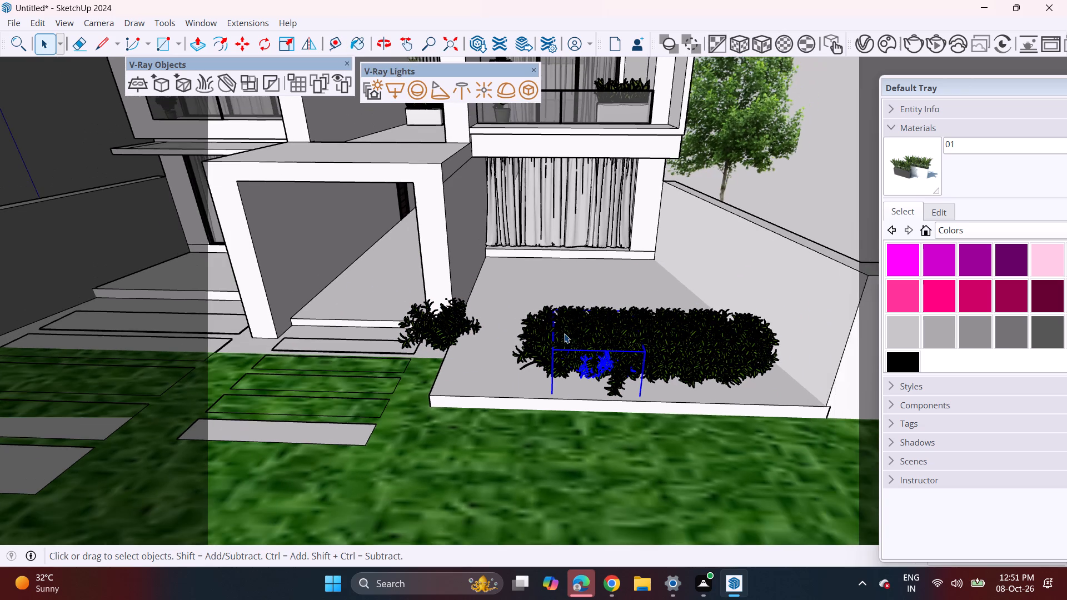
middle_drag(571, 309, 554, 418)
drag(507, 294, 508, 411)
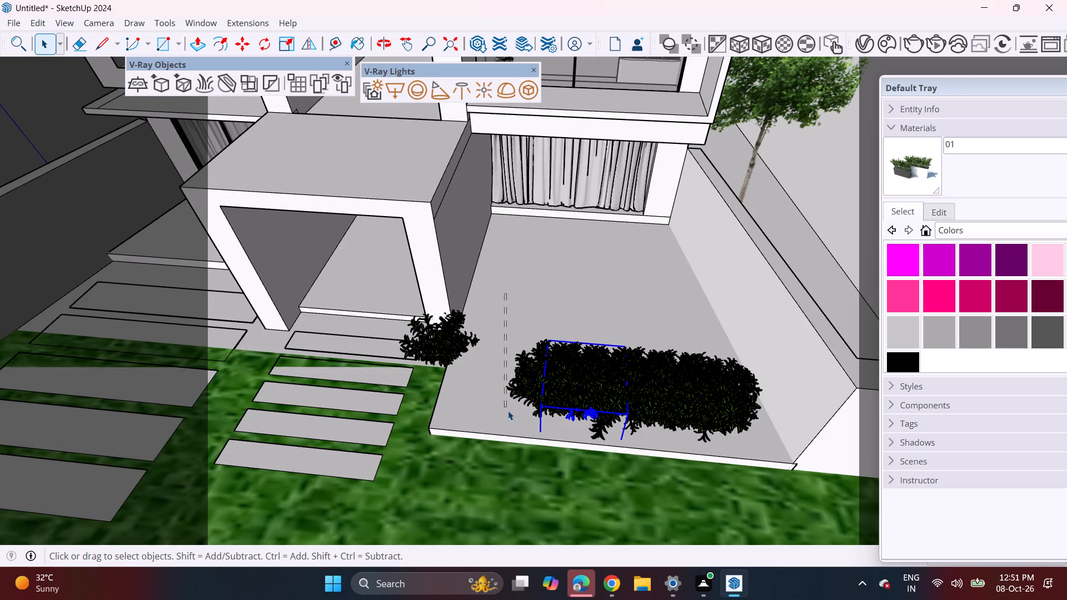
drag(508, 411, 785, 460)
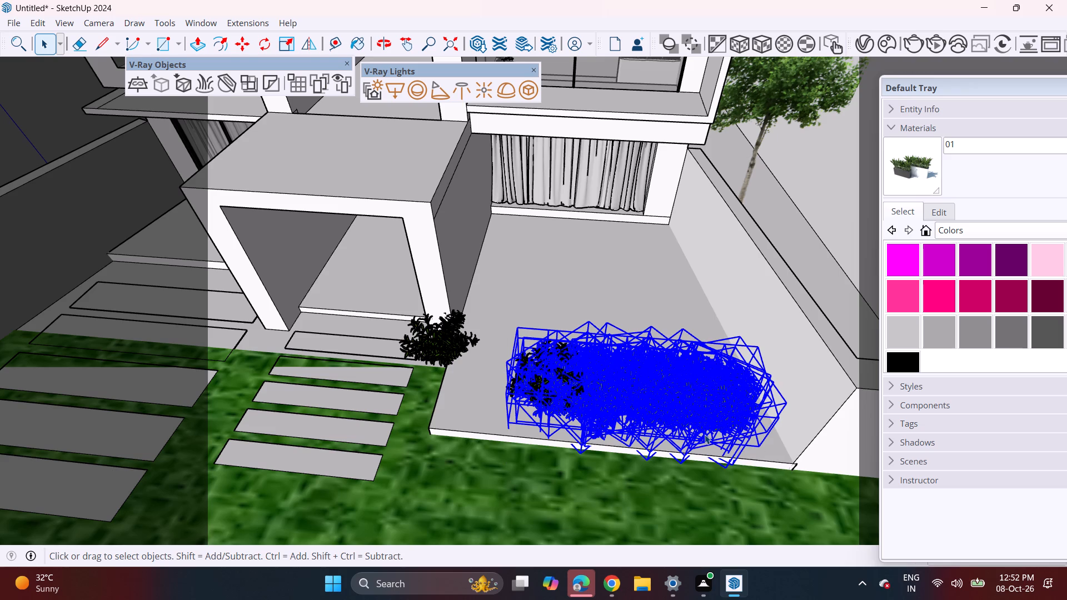
right_click(627, 407)
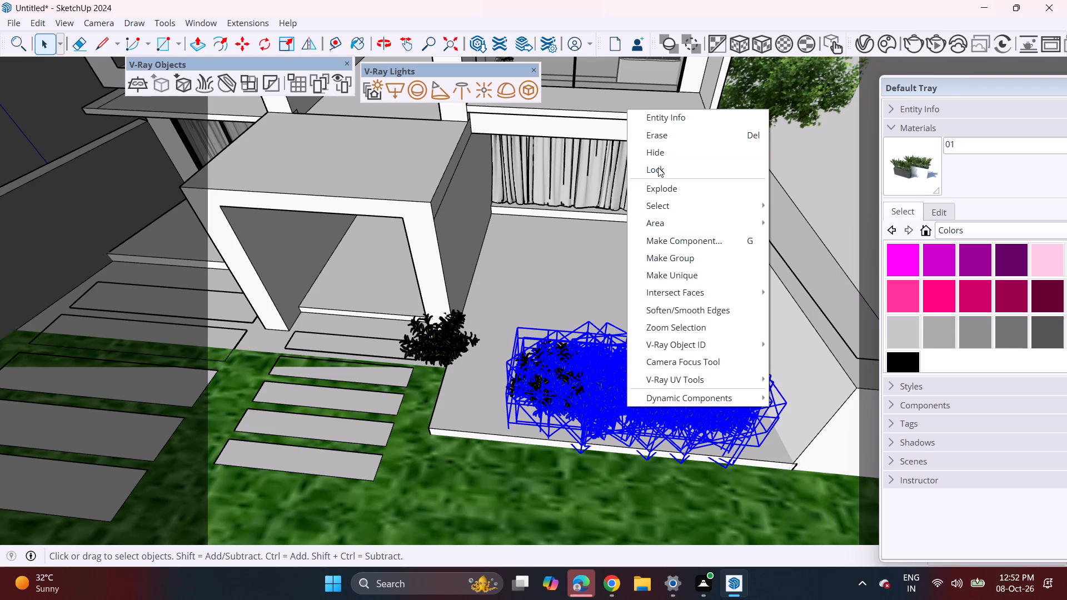
click(666, 255)
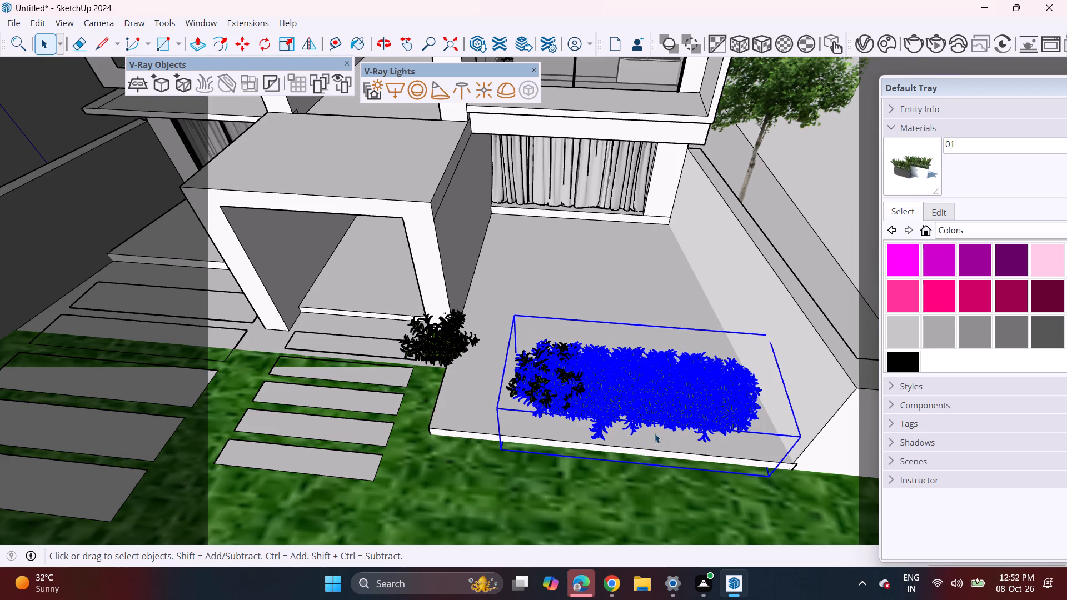
Rotate the hedge group a quarter turn and place it along the wider porch's side edge, next to the entrance frame.
key(m)
click(745, 417)
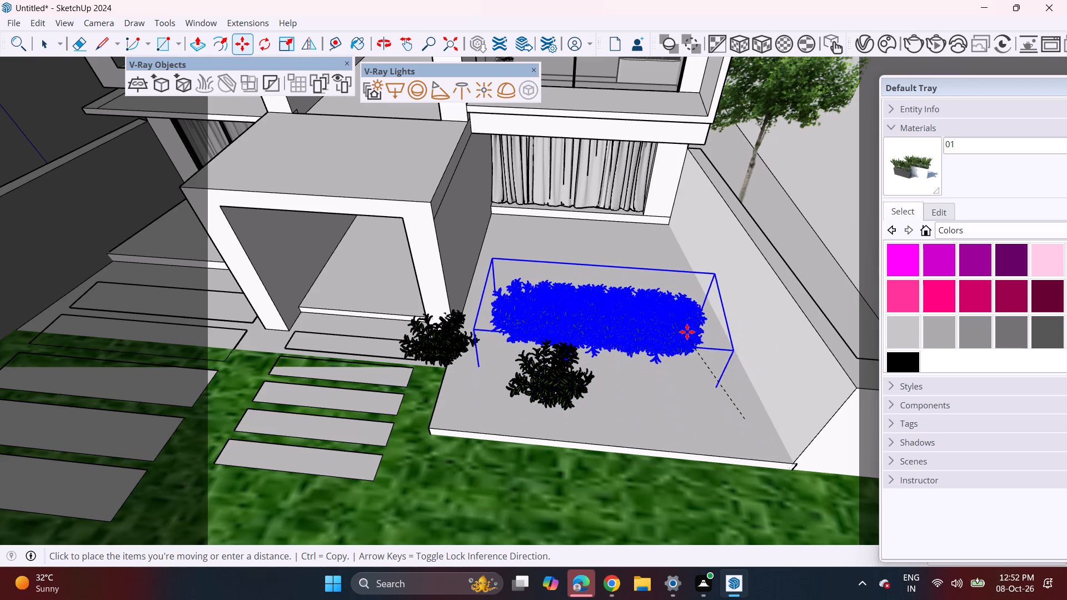
click(657, 274)
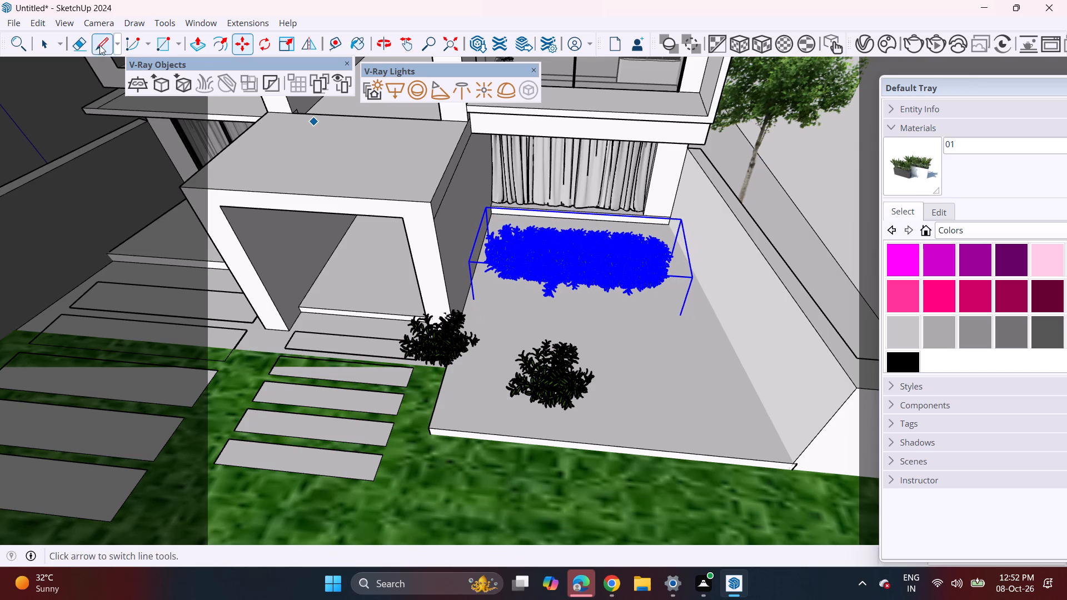
click(262, 39)
click(649, 356)
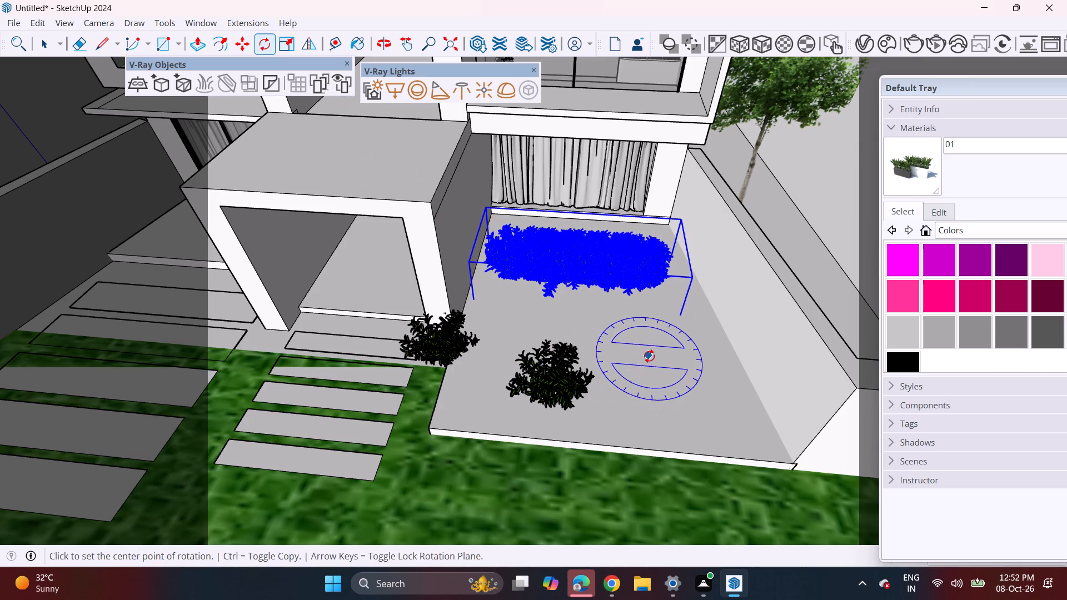
click(741, 357)
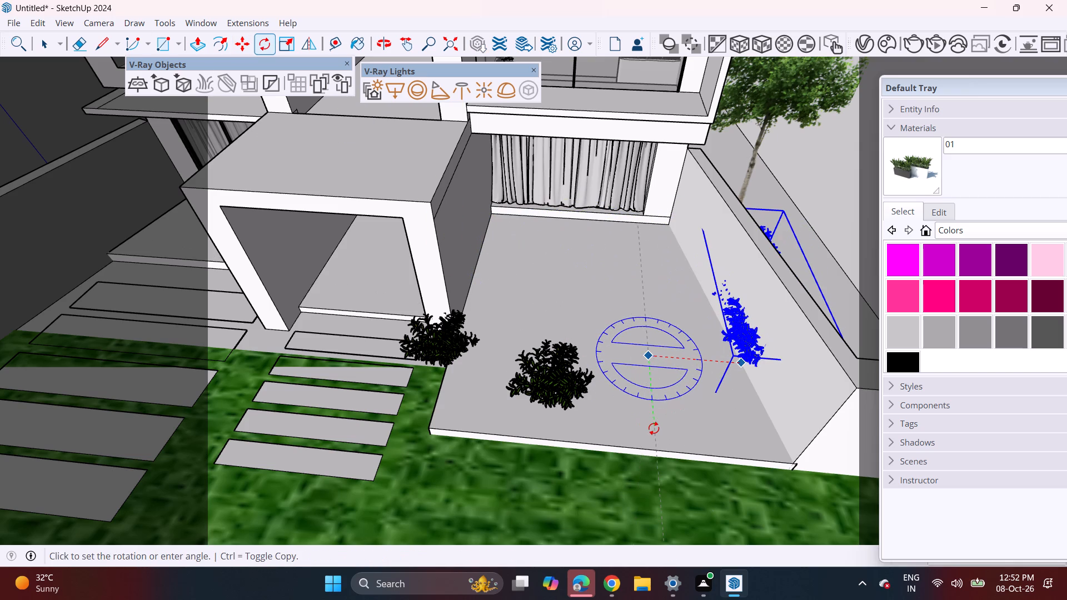
click(654, 428)
key(m)
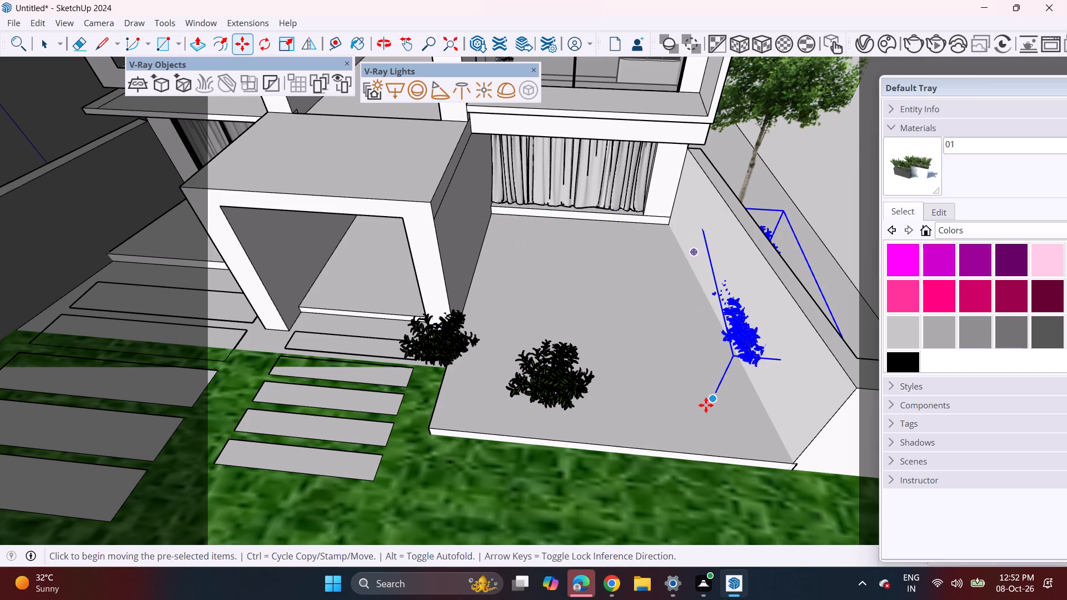
click(711, 401)
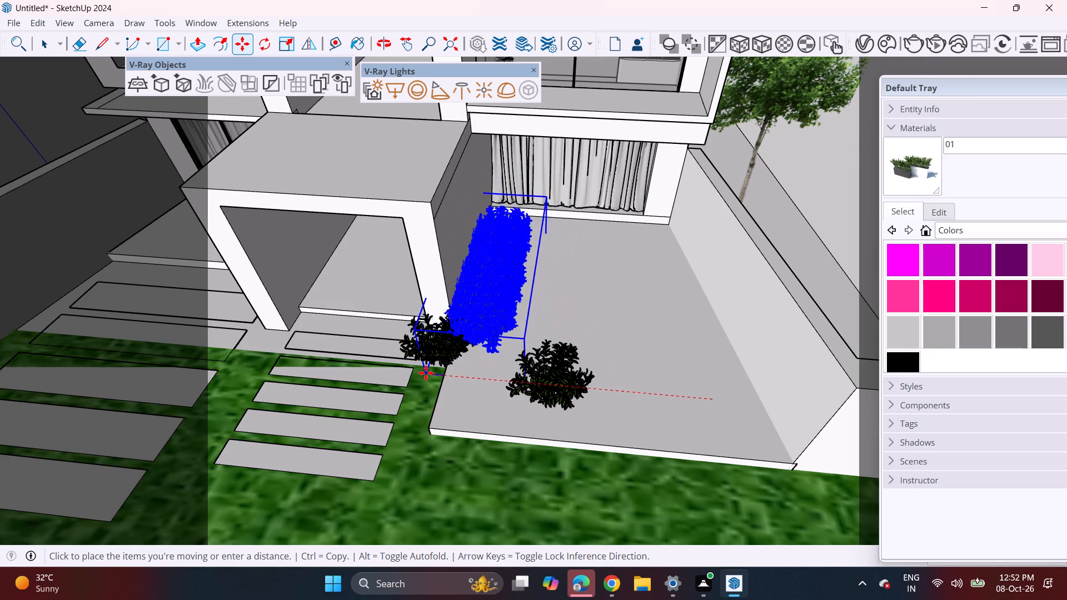
click(438, 376)
middle_drag(509, 336, 511, 179)
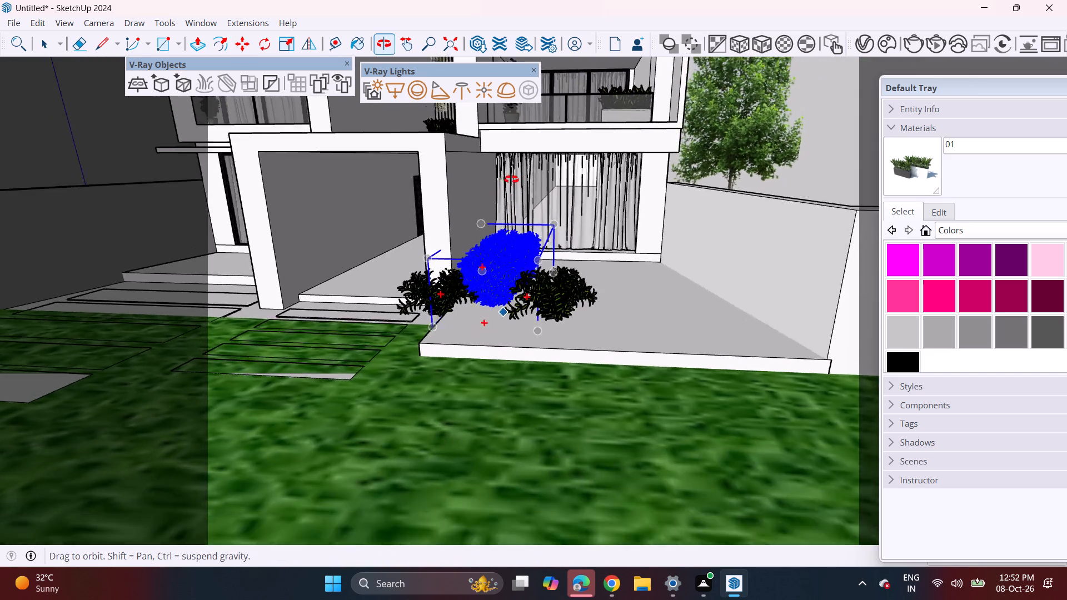
middle_drag(511, 179, 557, 174)
key(space)
click(635, 329)
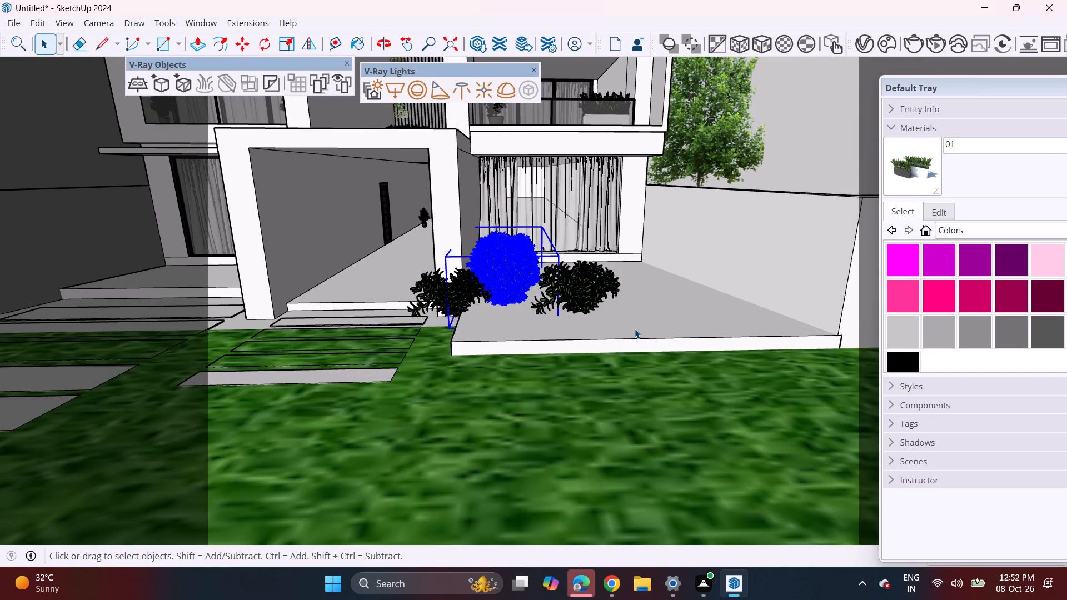
Move the leftover round shrub from the wider porch to the grass at the foot of the low front wall.
scroll(576, 307, down, 3)
shift+middle_drag(657, 276, 582, 293)
click(468, 304)
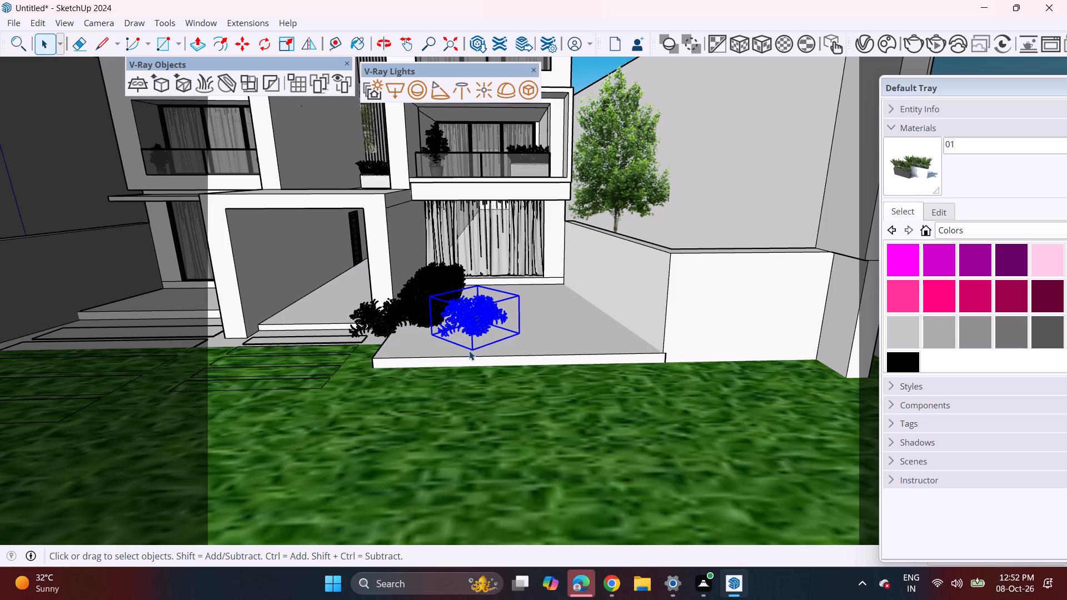
key(m)
click(474, 347)
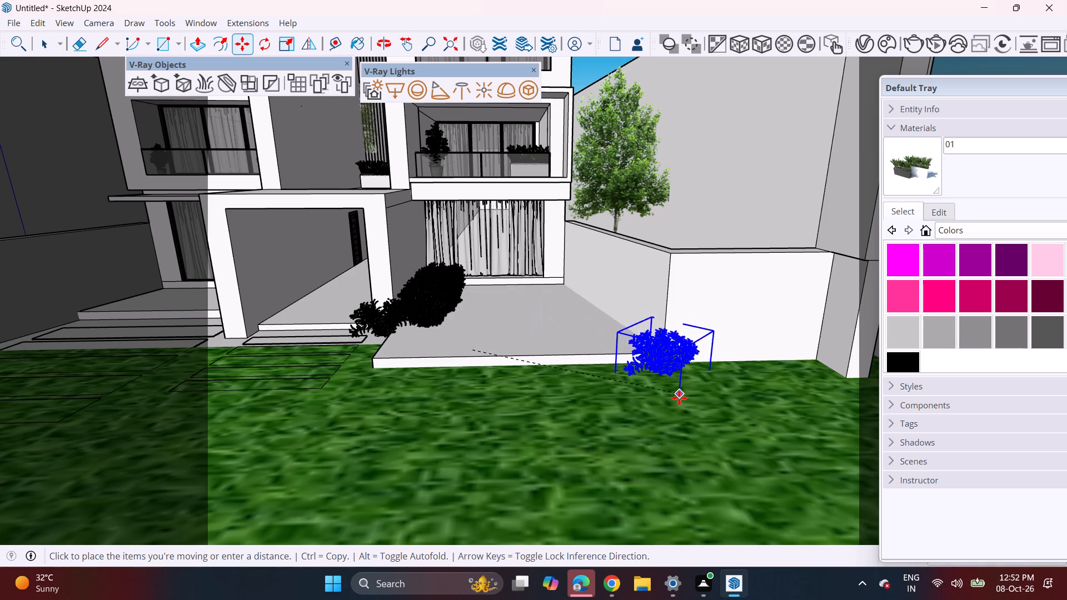
click(687, 397)
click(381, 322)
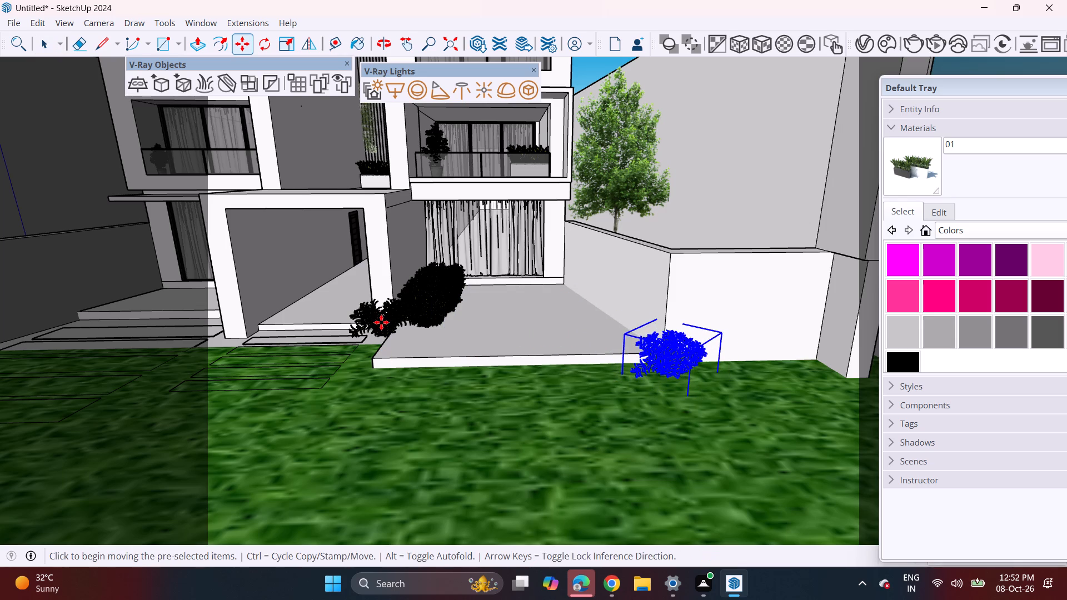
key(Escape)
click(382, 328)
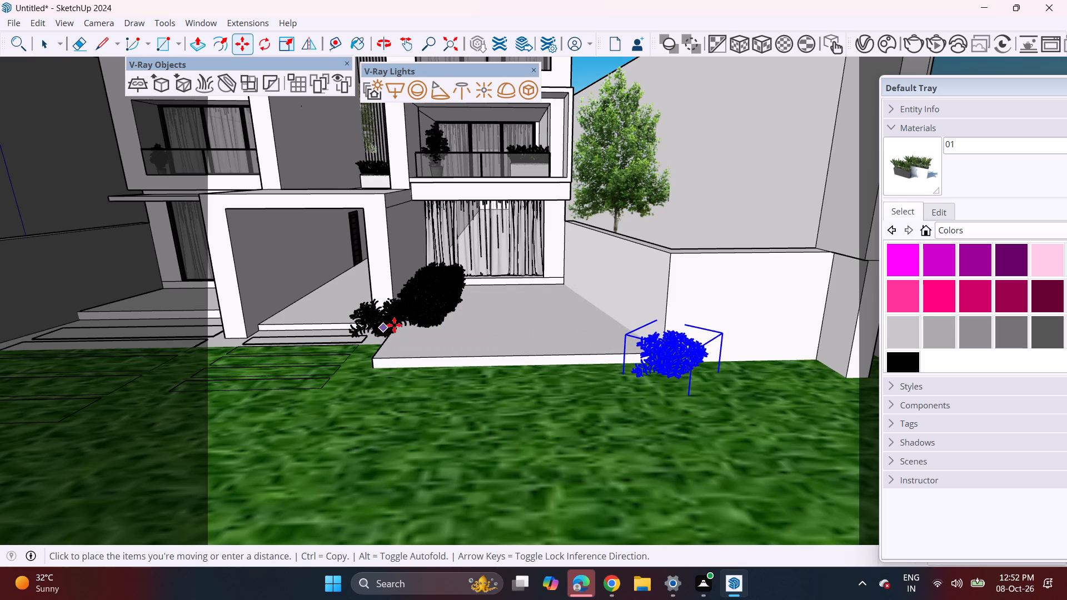
Move the small shrub beside the entrance frame to the porch's front edge, next to the shrub at the low wall.
key(space)
click(391, 325)
key(m)
click(386, 327)
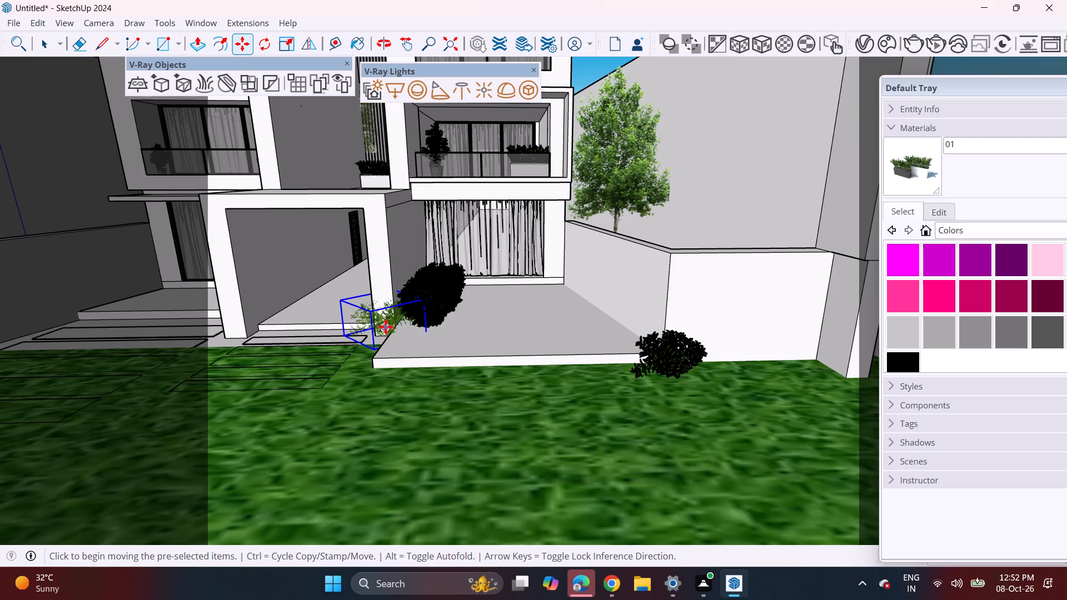
click(612, 371)
key(space)
click(513, 433)
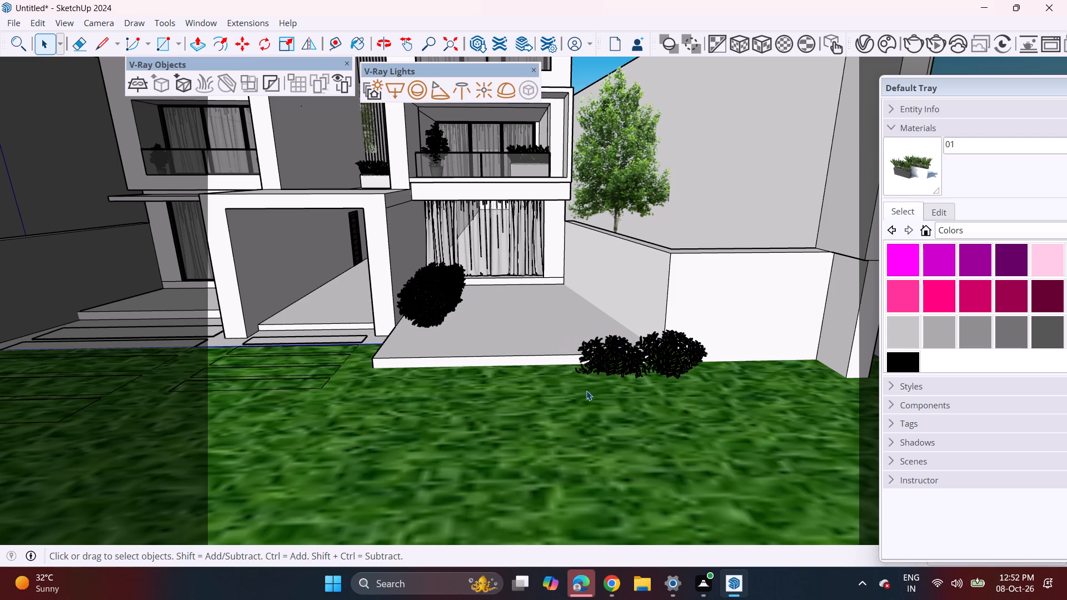
Examine the hedge, shrubs and front lawn from several angles around the house's front.
scroll(578, 375, down, 4)
middle_drag(402, 426, 537, 381)
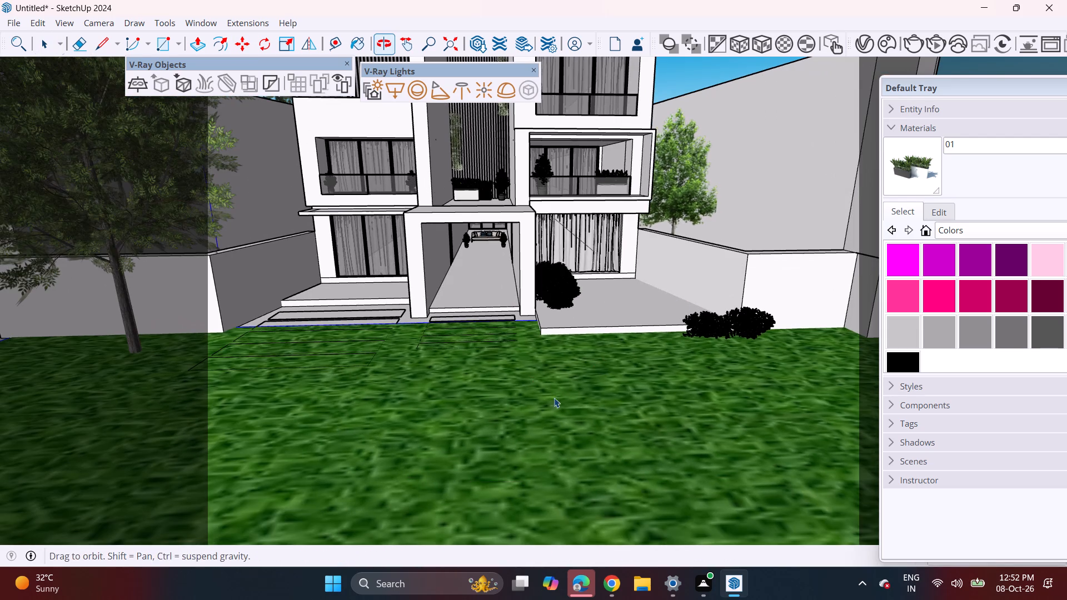
middle_click(508, 370)
middle_drag(556, 287, 383, 351)
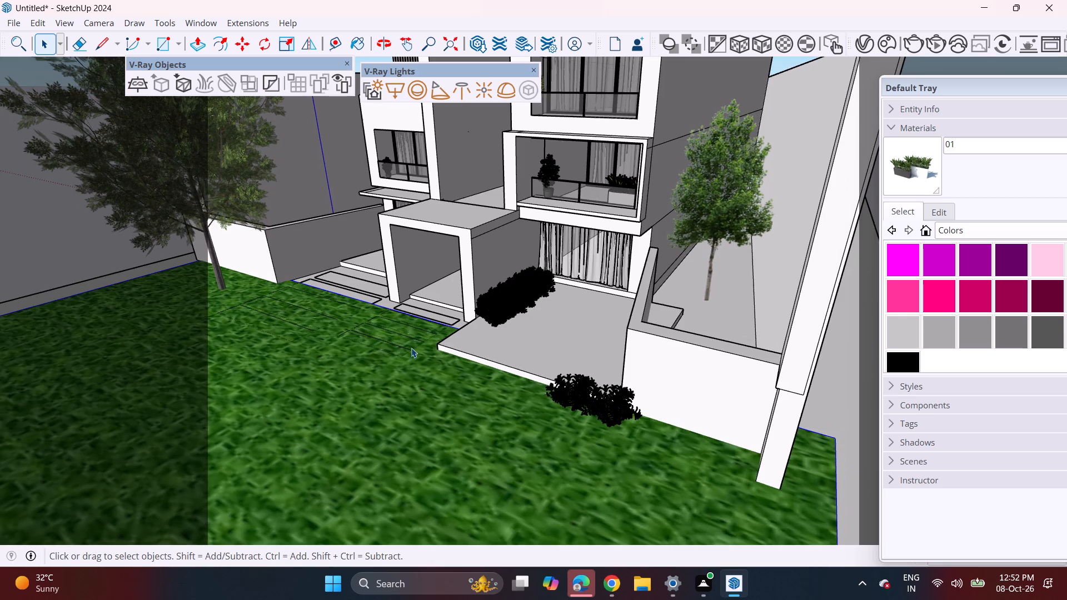
middle_drag(368, 386, 491, 326)
shift+middle_drag(383, 373, 496, 406)
middle_drag(429, 426, 475, 443)
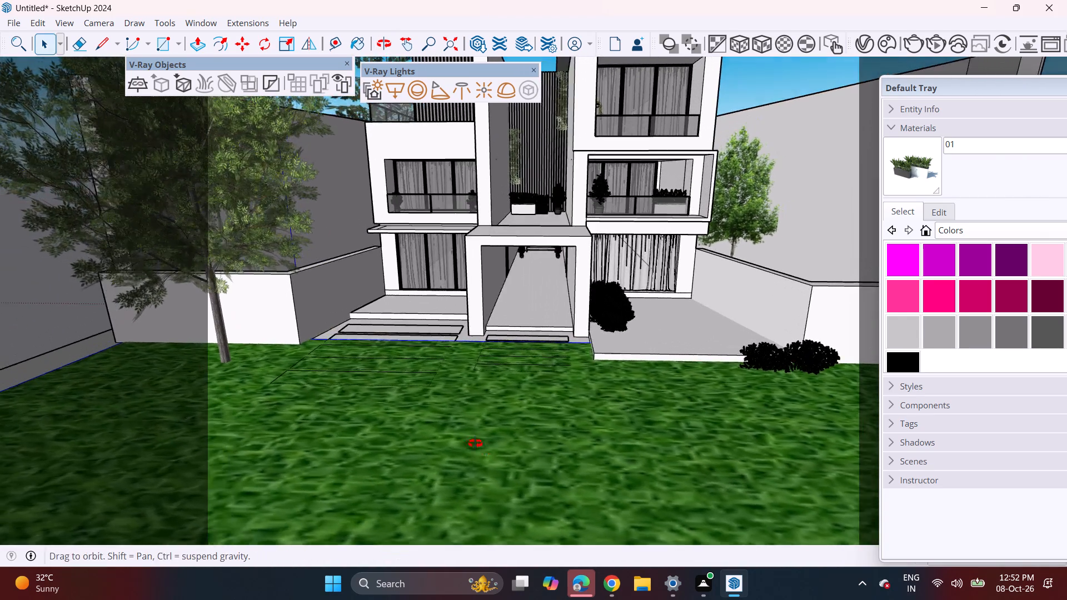
Delete the grass-textured ground surface in front of the house.
middle_drag(475, 443, 484, 439)
scroll(458, 419, down, 2)
click(456, 447)
click(452, 488)
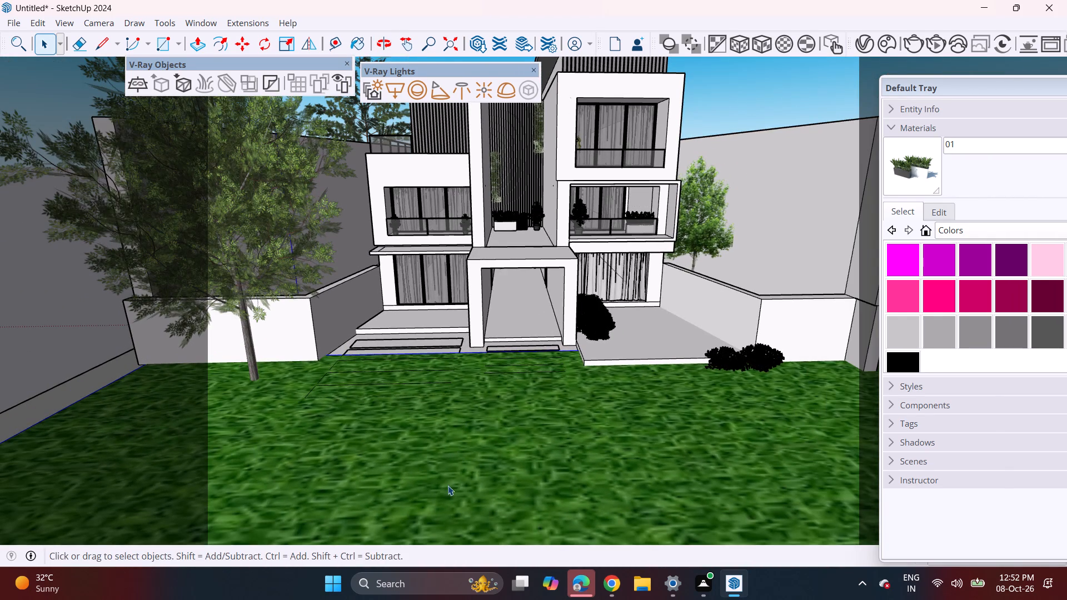
key(Delete)
scroll(424, 479, down, 3)
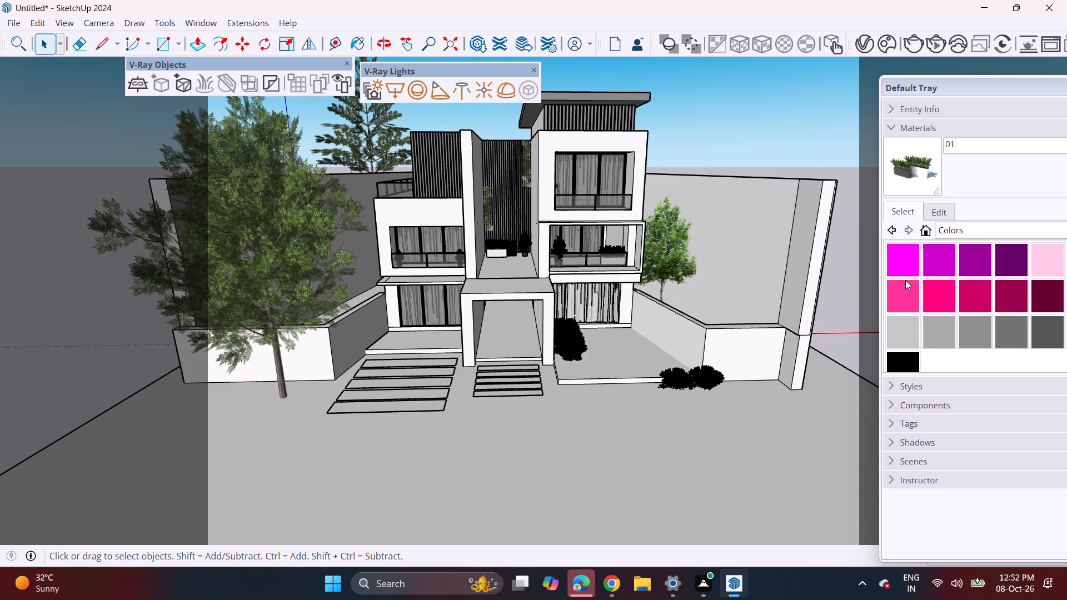
Paint the bare ground around the house with the light grey Color M02 and open that material for editing.
click(905, 334)
click(584, 455)
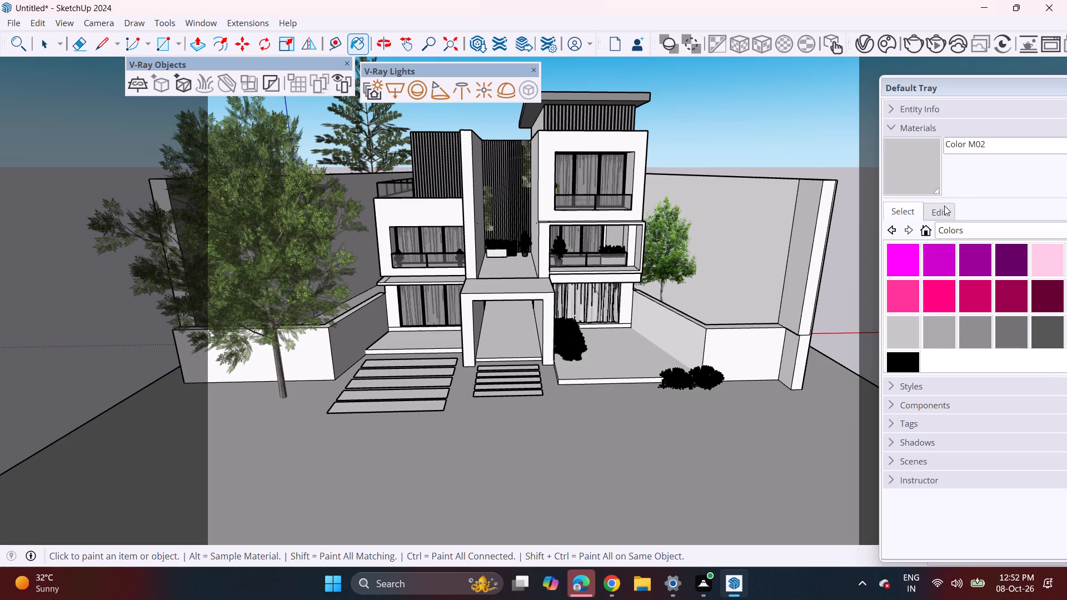
click(944, 206)
drag(894, 79, 794, 47)
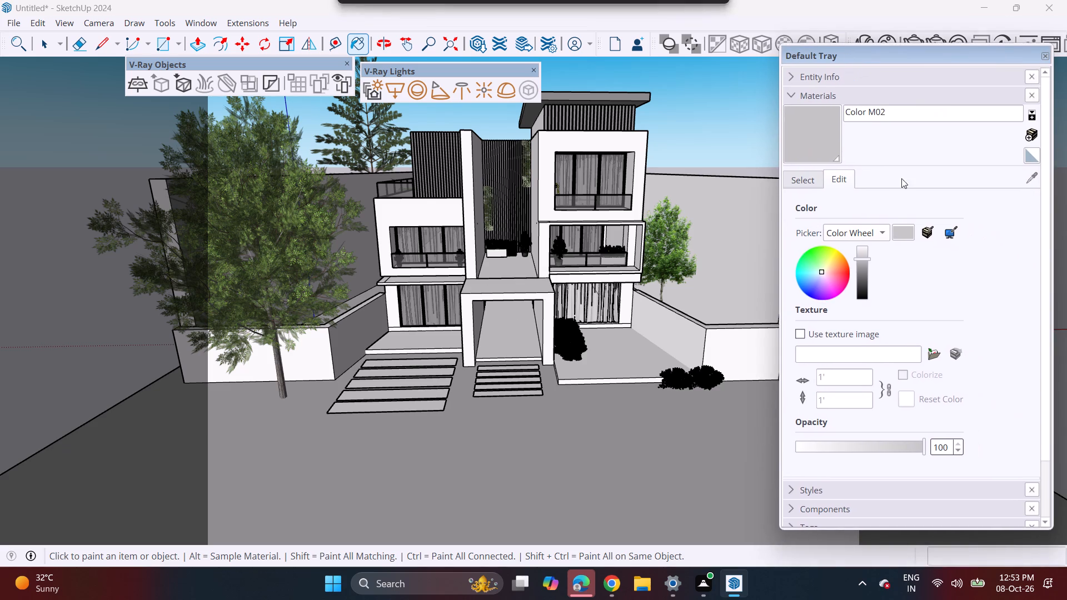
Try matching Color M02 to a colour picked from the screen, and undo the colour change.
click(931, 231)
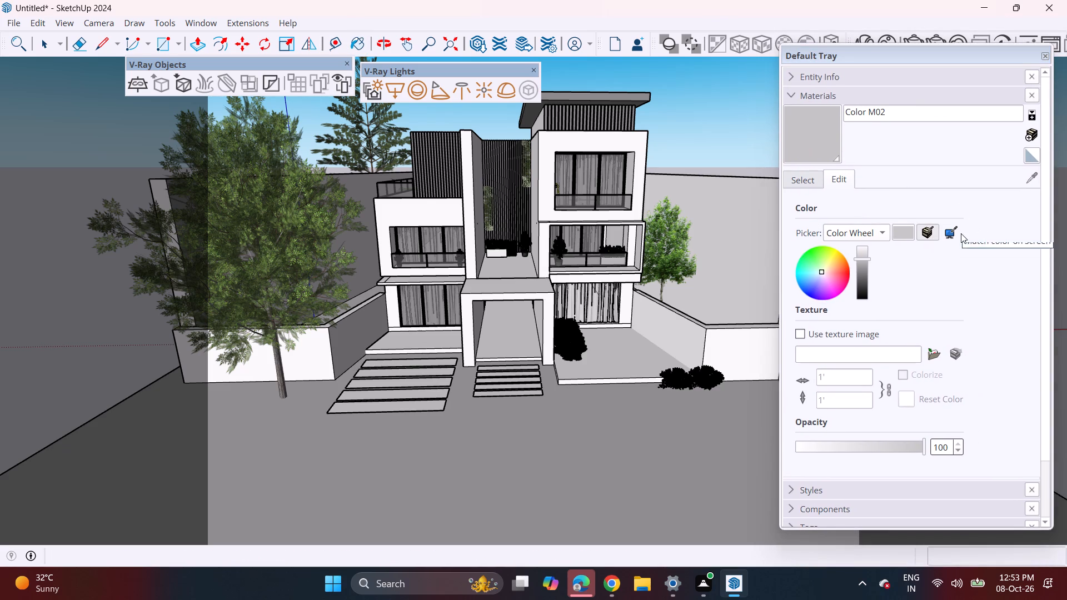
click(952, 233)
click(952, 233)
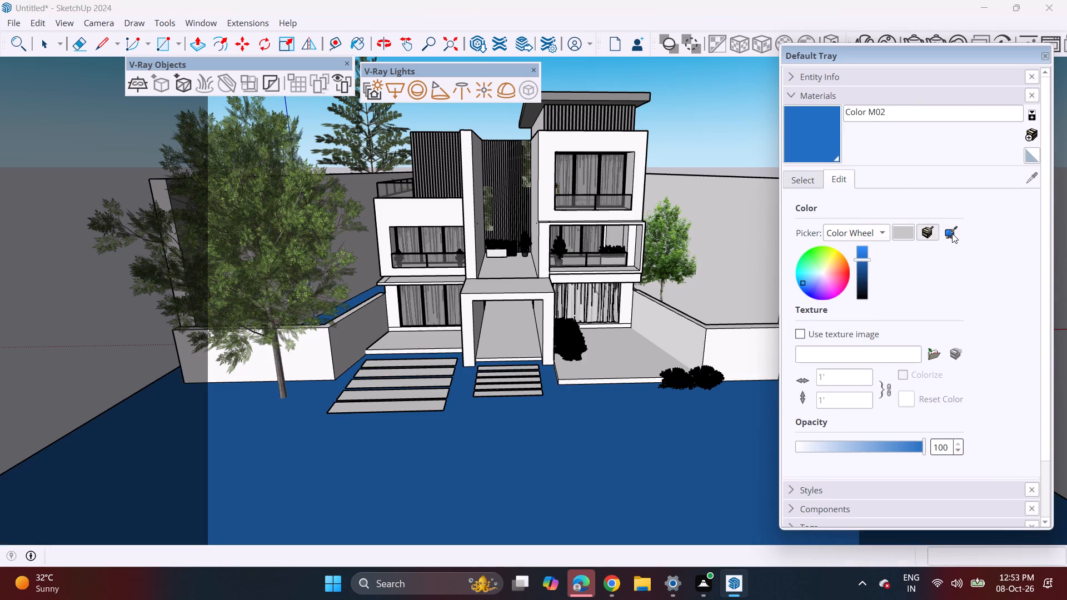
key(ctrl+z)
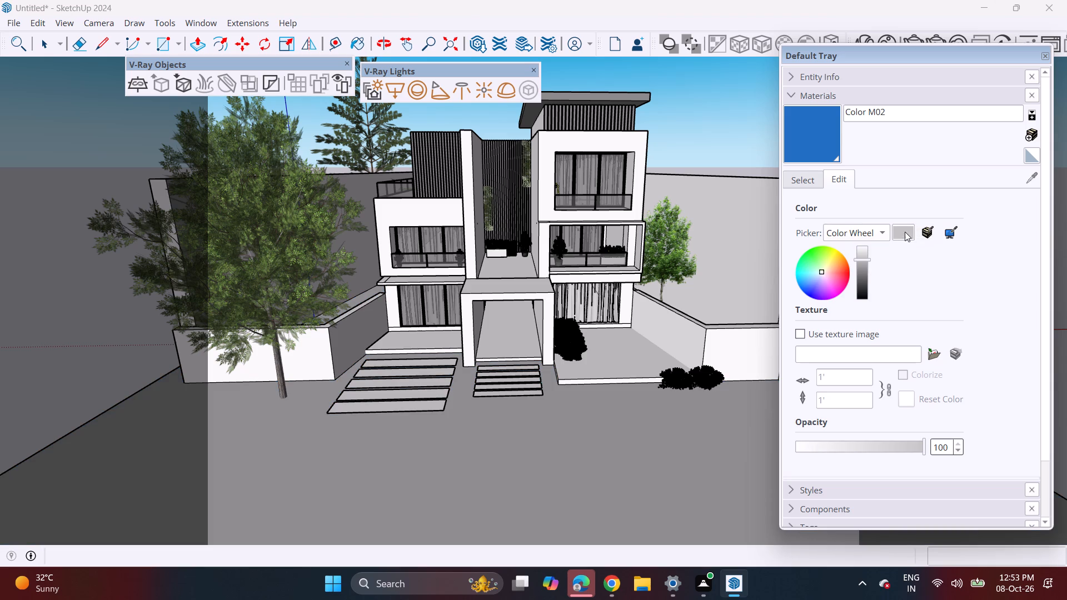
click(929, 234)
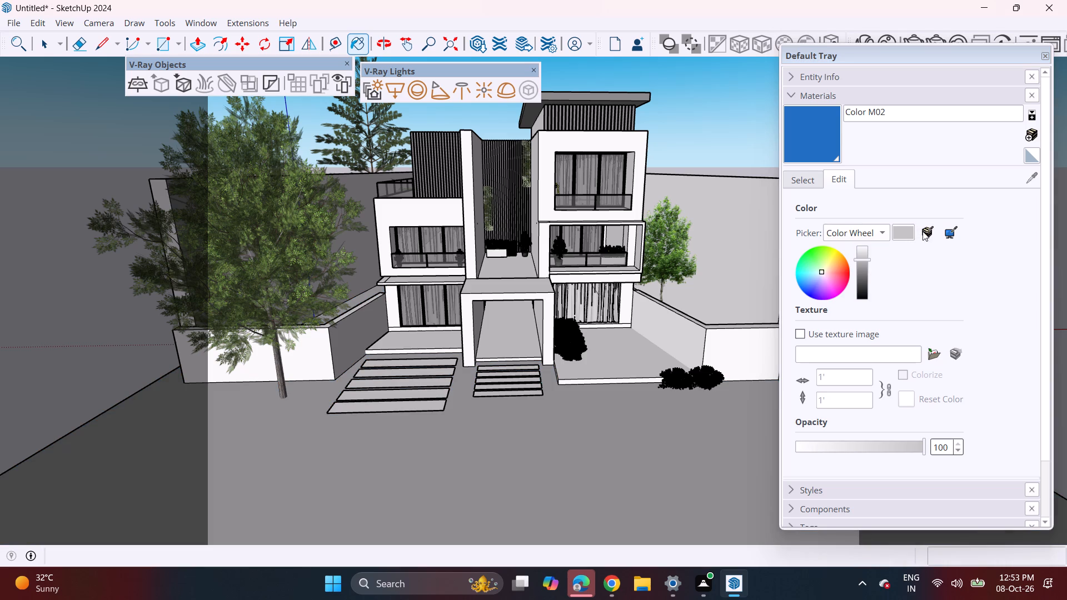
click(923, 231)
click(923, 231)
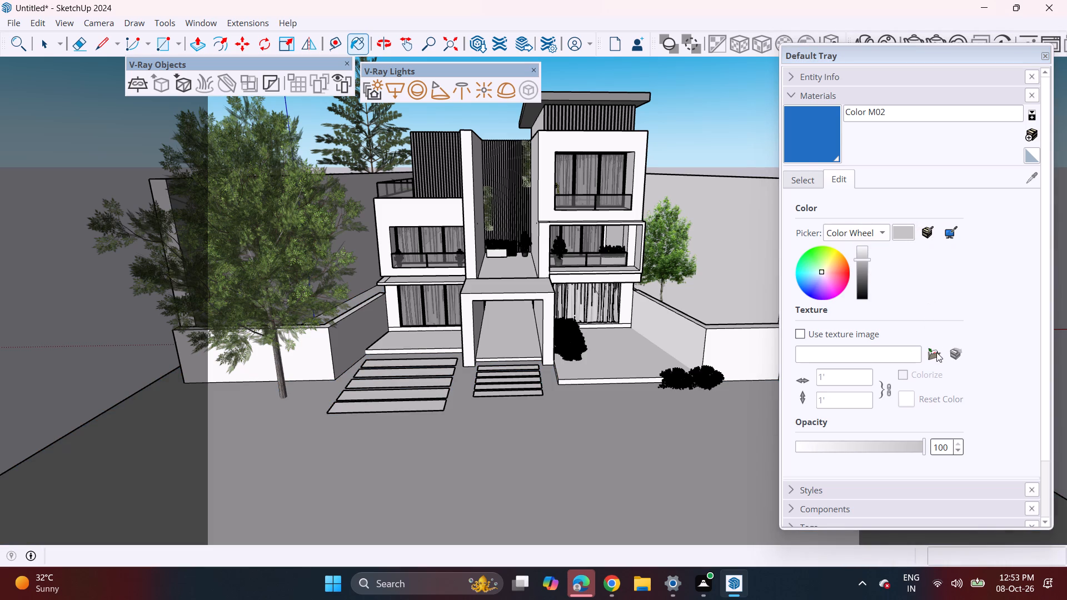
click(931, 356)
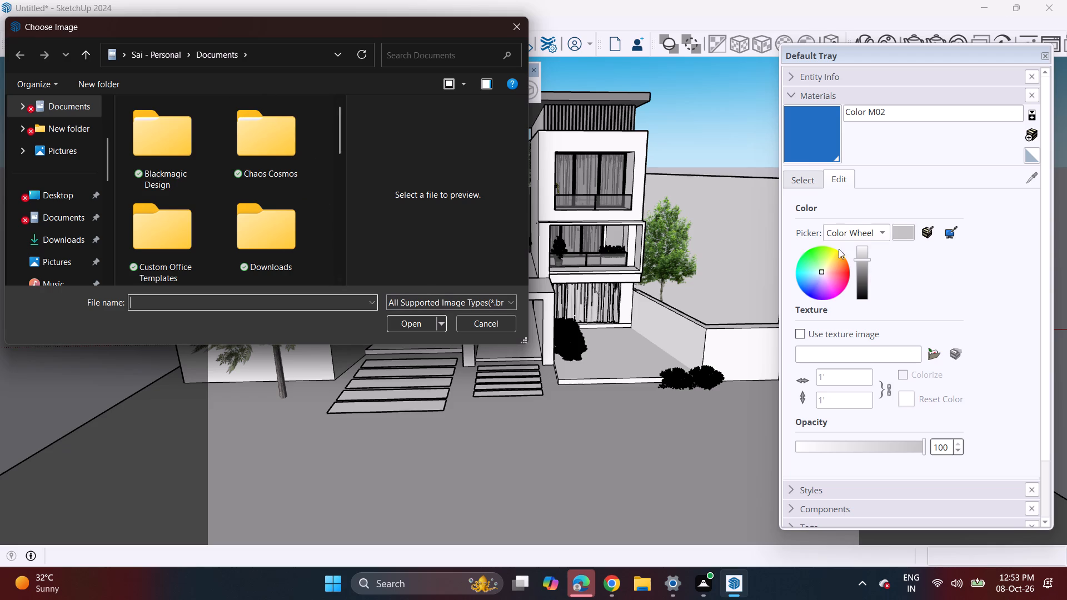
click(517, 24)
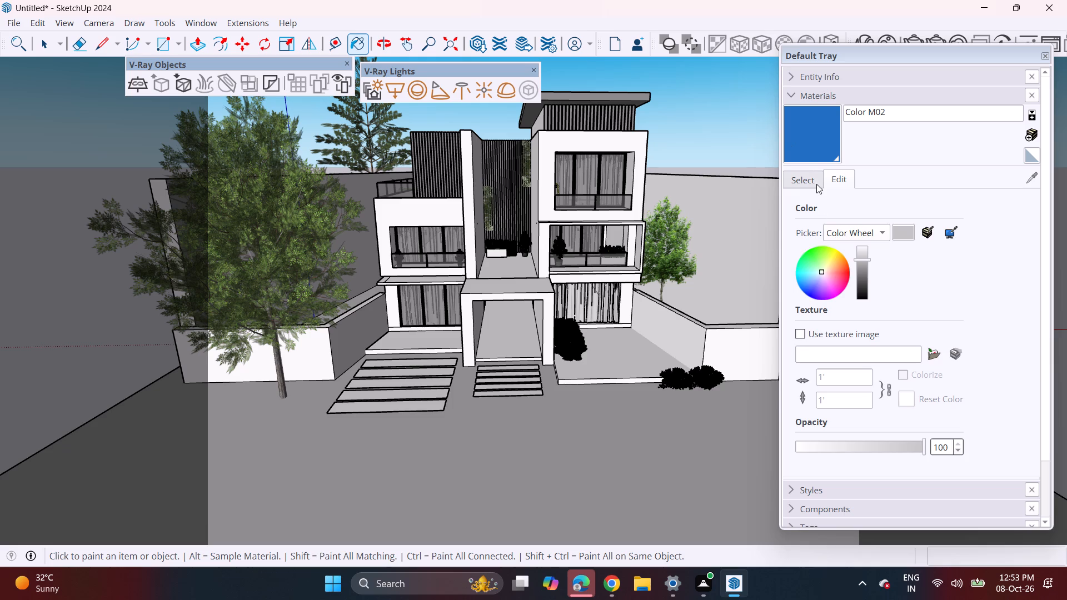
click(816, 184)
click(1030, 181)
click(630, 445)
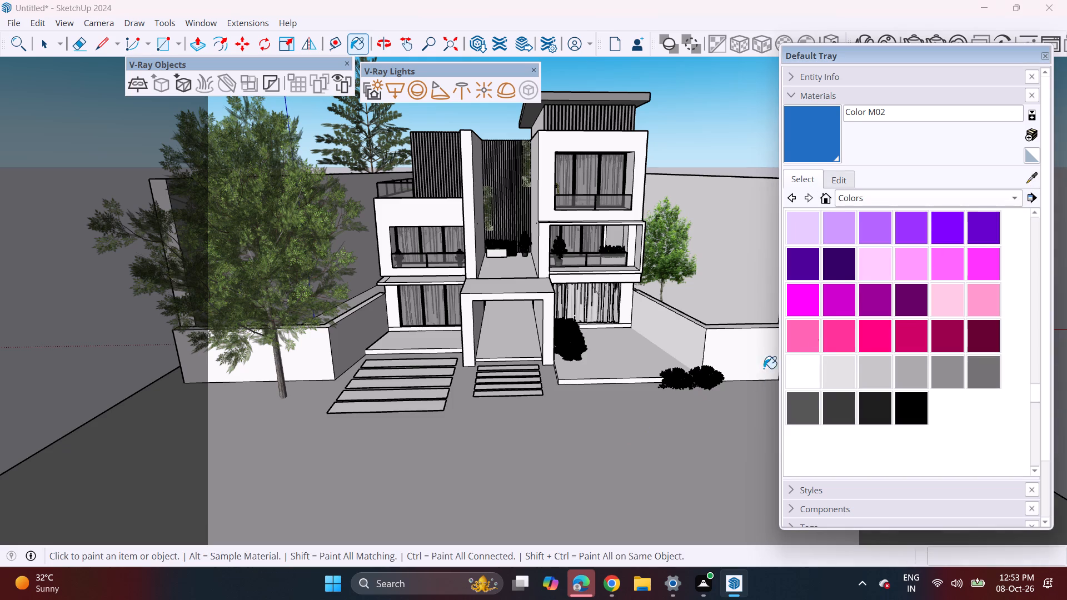
Apply the grass image "download" from the Downloads folder as the texture of Color M02.
click(852, 186)
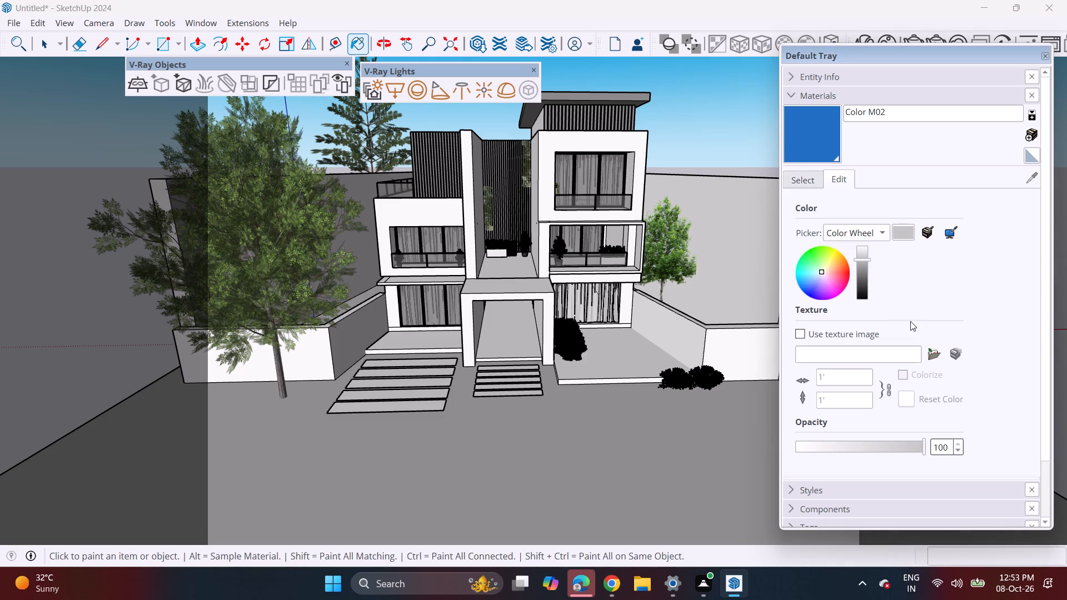
click(934, 356)
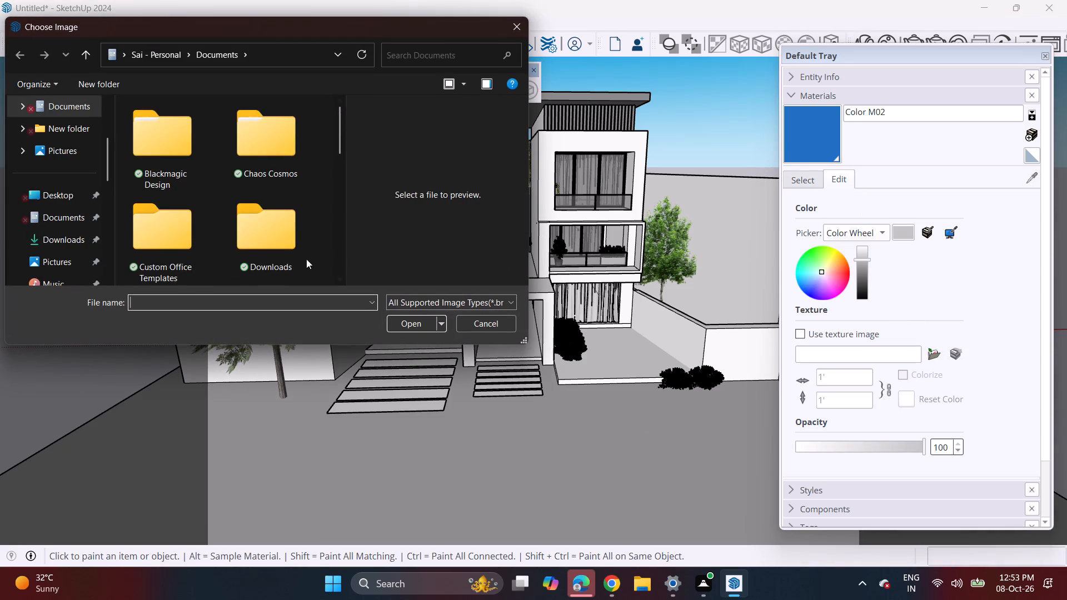
click(54, 237)
scroll(244, 145, down, 4)
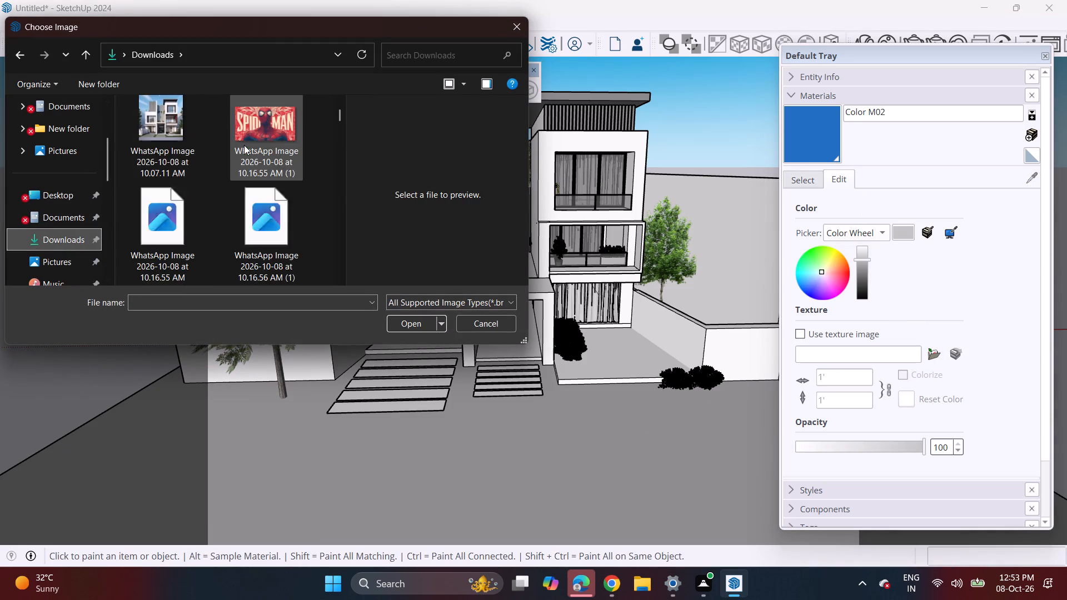
scroll(245, 152, down, 10)
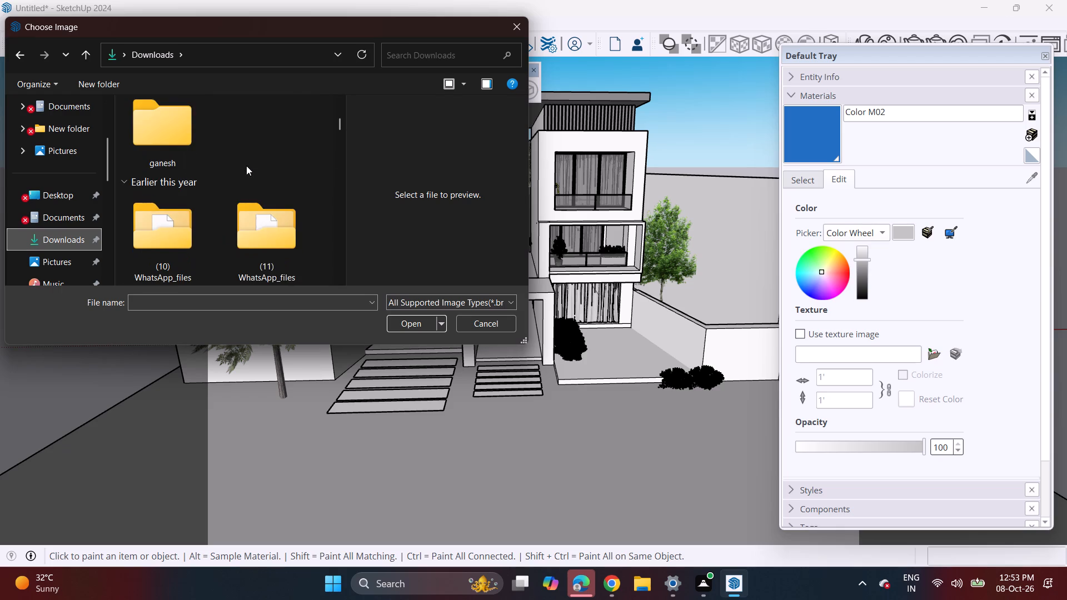
scroll(246, 166, up, 10)
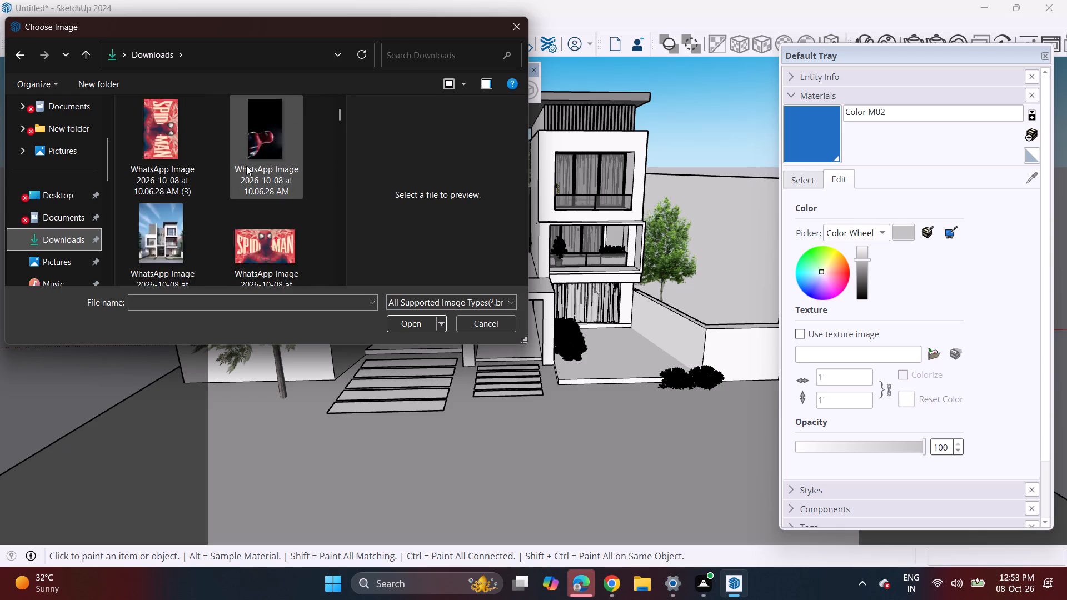
scroll(246, 166, up, 1)
scroll(246, 166, down, 8)
scroll(246, 166, up, 5)
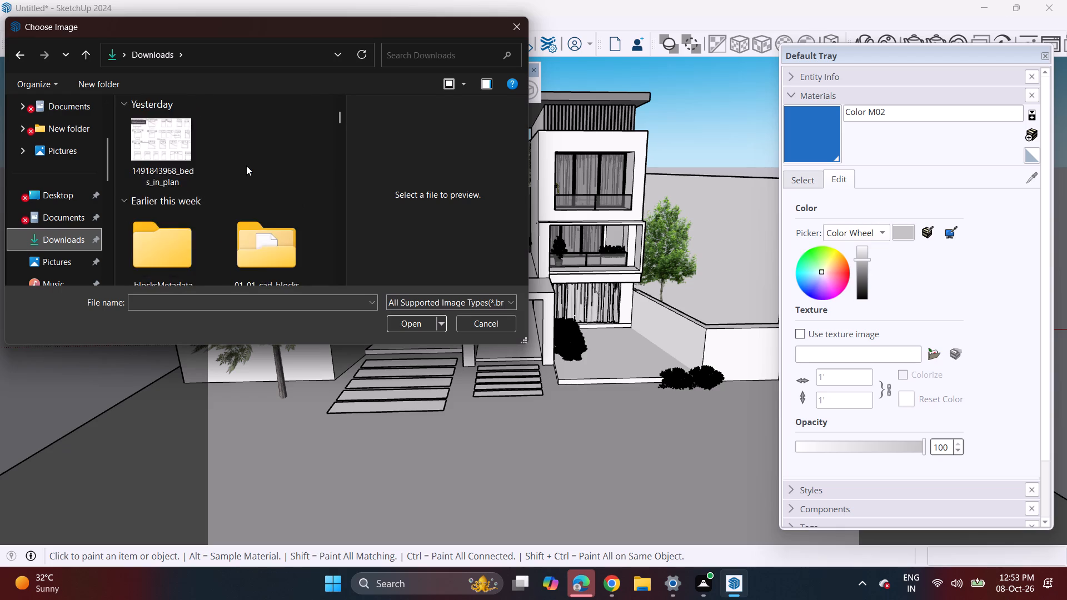
scroll(246, 166, up, 7)
click(251, 164)
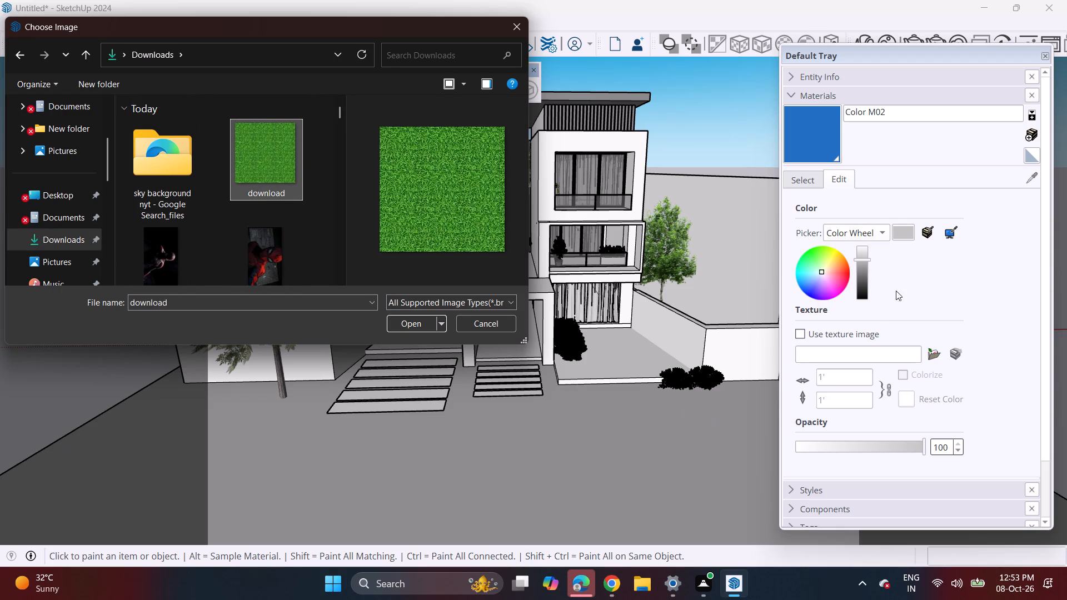
click(418, 327)
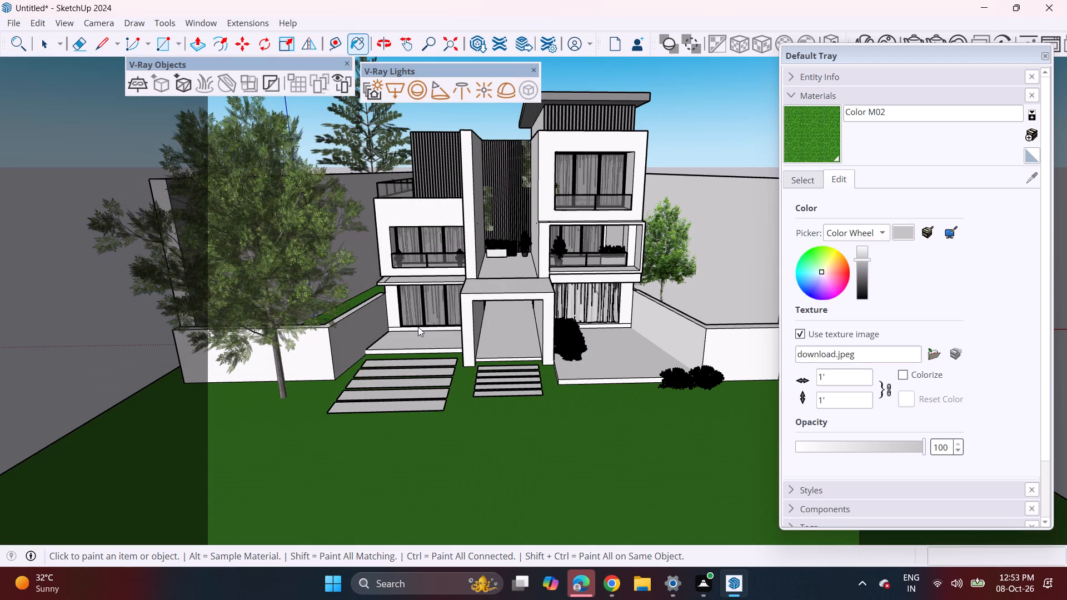
Set the grass texture's width to 100 inches (8' 4"), keeping its proportions.
scroll(472, 443, down, 2)
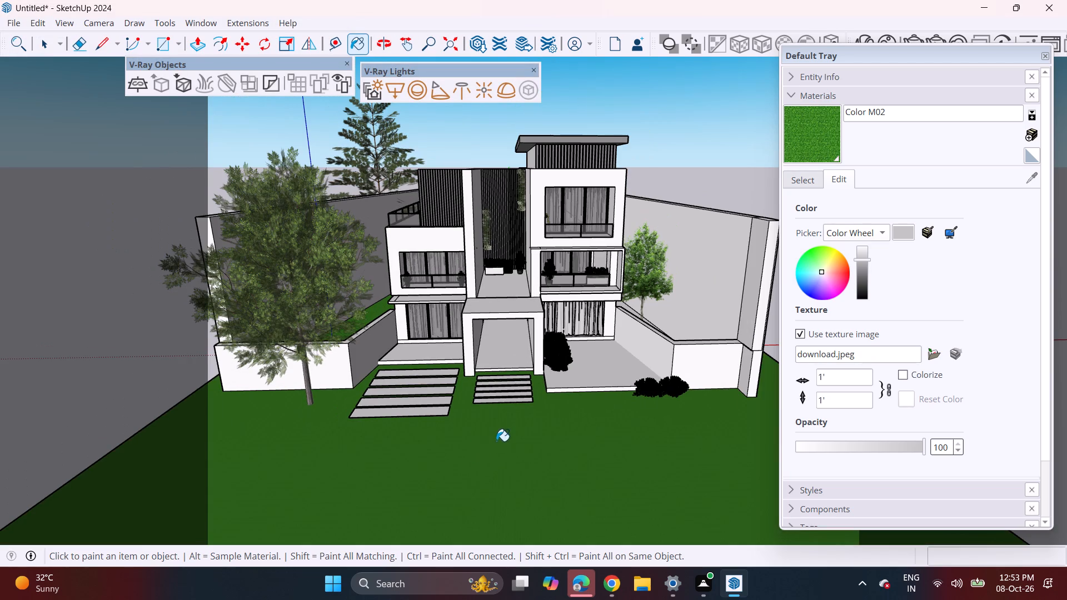
middle_drag(496, 441, 486, 395)
scroll(495, 433, up, 18)
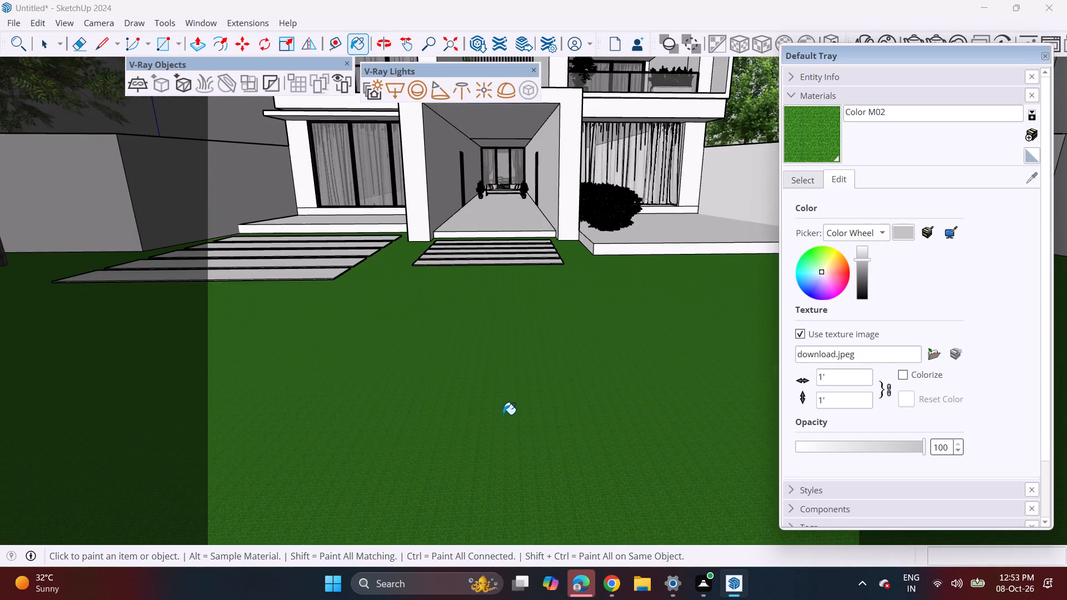
scroll(503, 414, up, 8)
scroll(503, 414, down, 17)
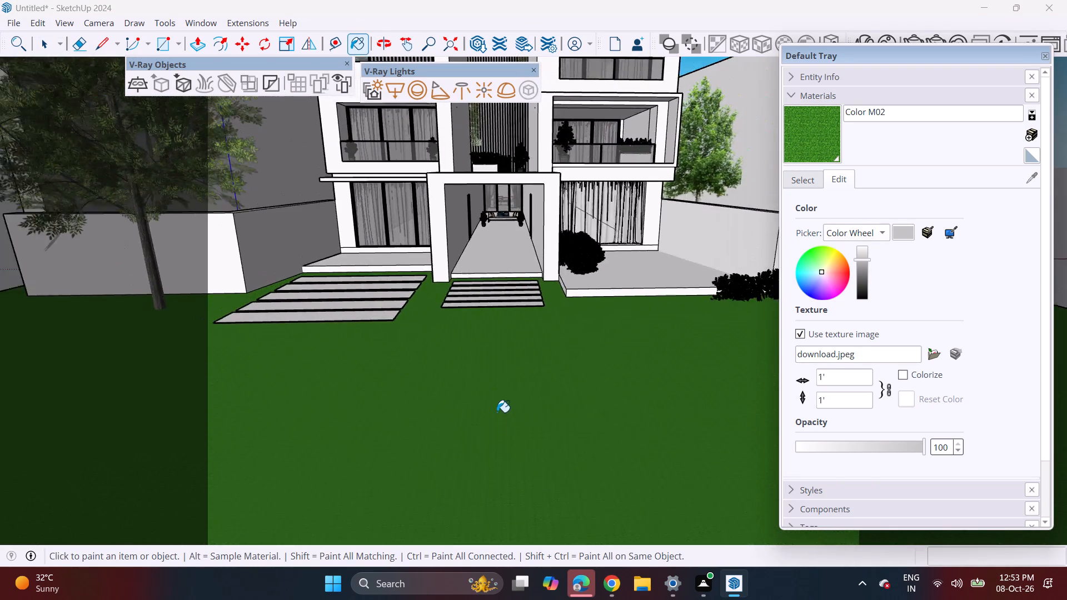
scroll(497, 412, down, 13)
click(840, 376)
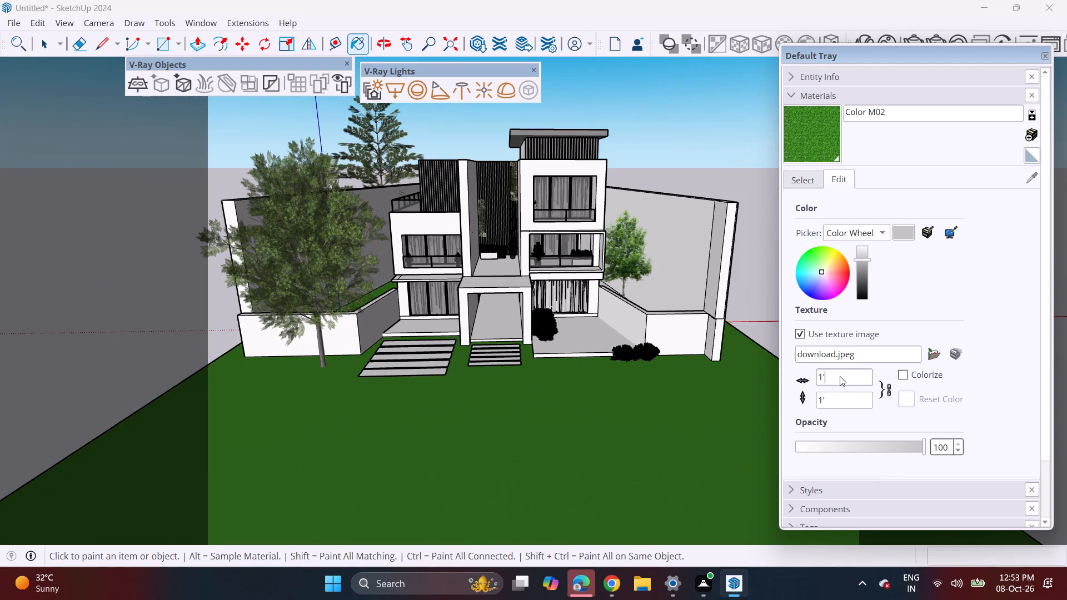
key(1)
key(BackSpace)
key(BackSpace)
key(BackSpace)
text(100)
key(Return)
click(836, 377)
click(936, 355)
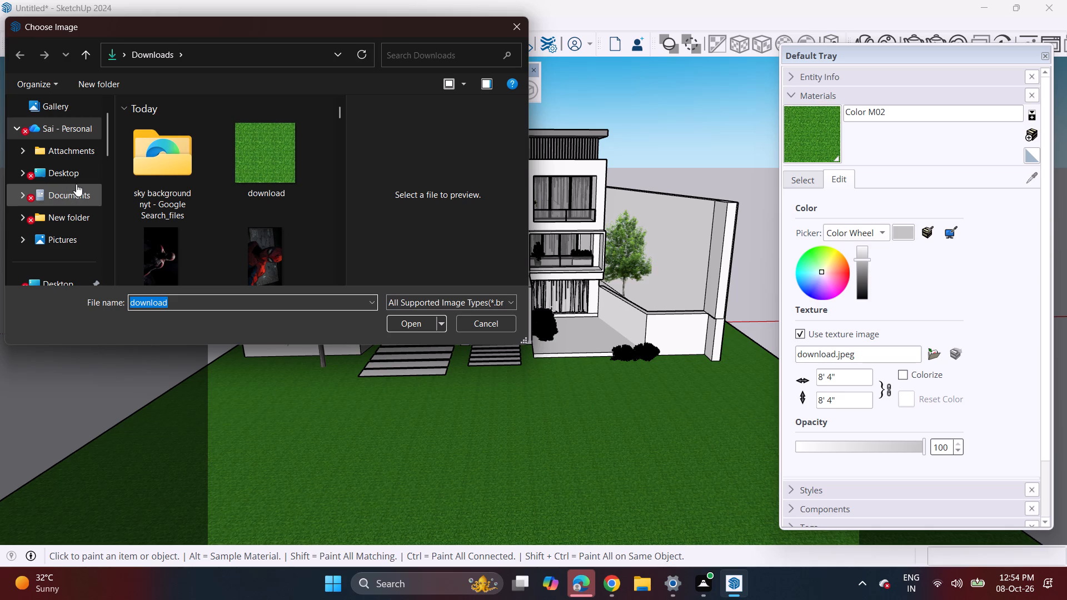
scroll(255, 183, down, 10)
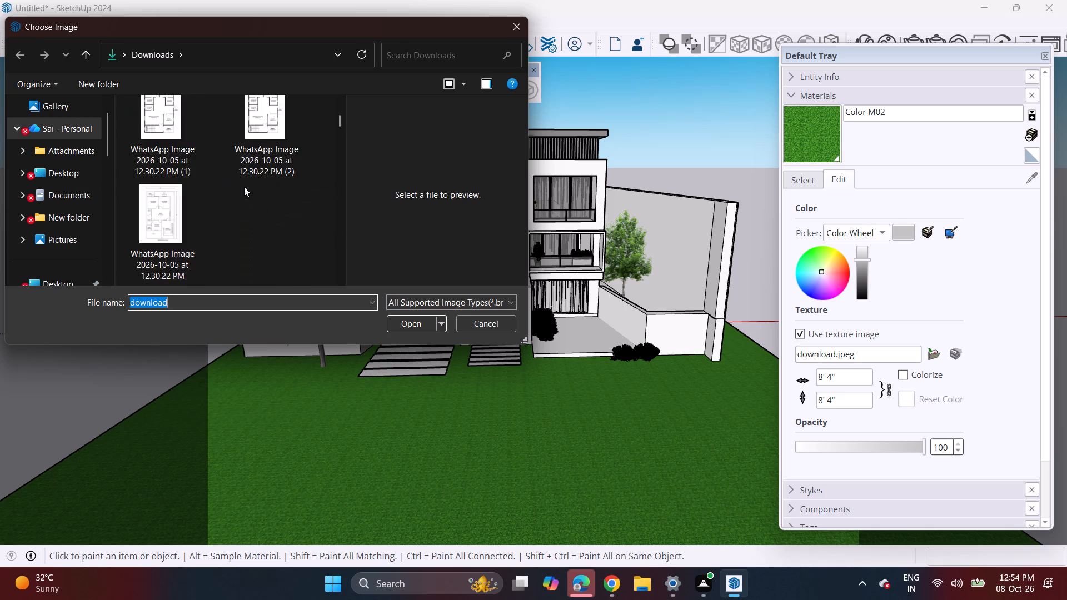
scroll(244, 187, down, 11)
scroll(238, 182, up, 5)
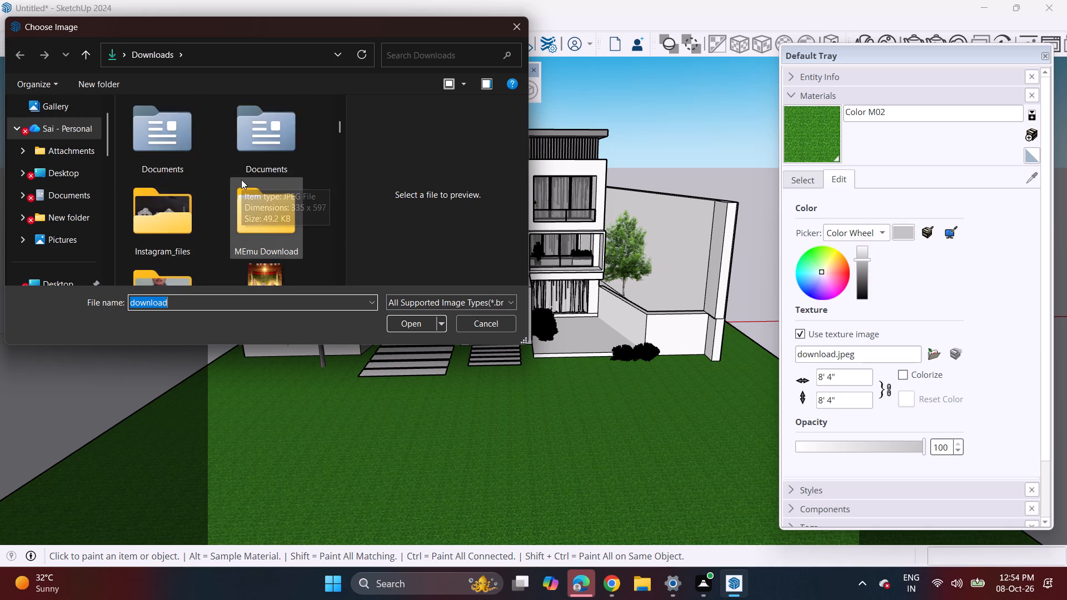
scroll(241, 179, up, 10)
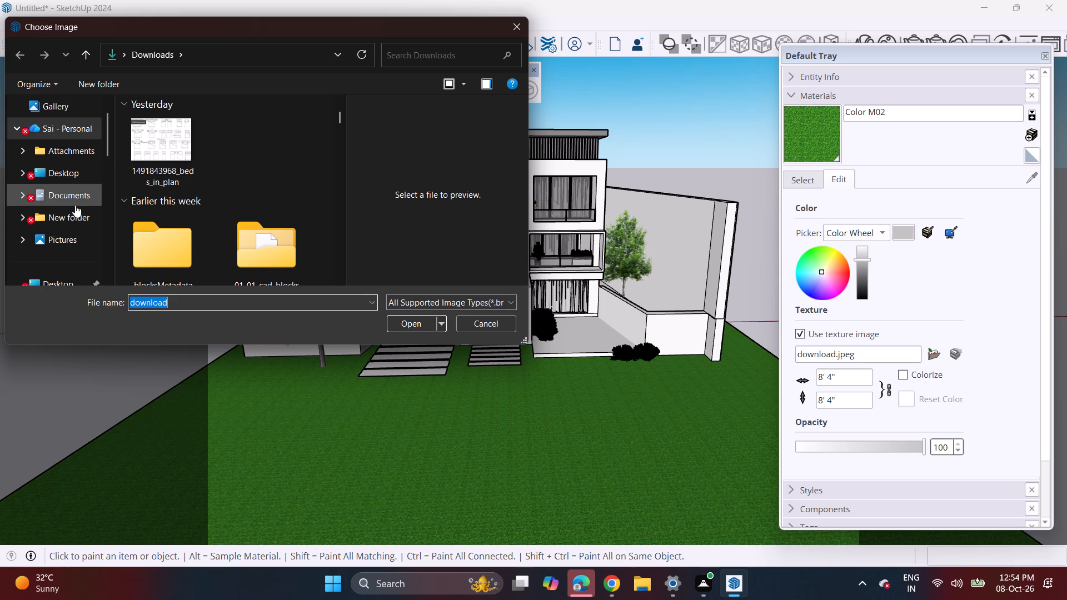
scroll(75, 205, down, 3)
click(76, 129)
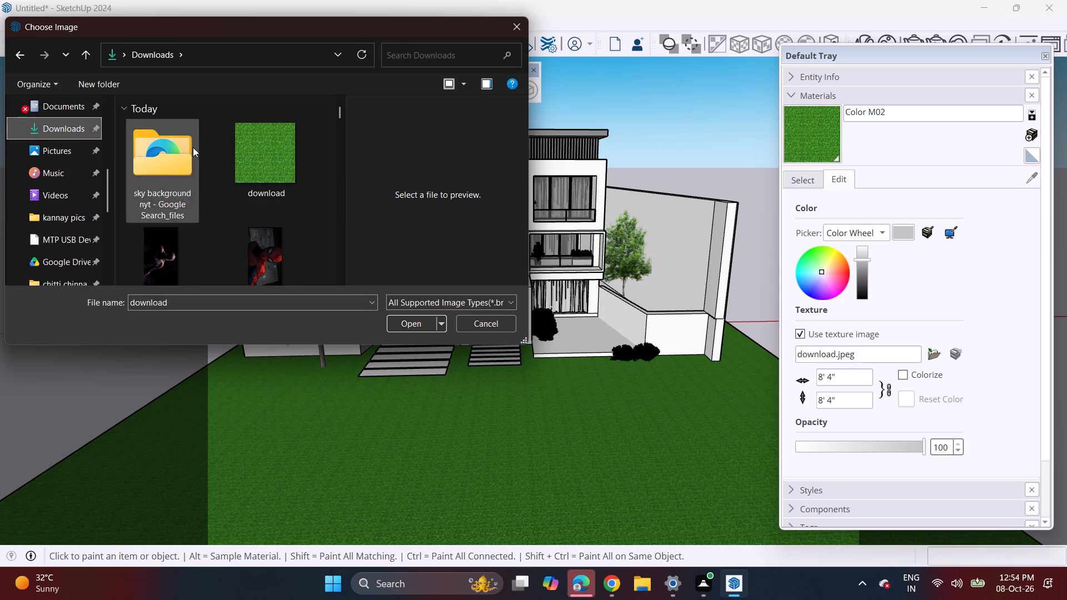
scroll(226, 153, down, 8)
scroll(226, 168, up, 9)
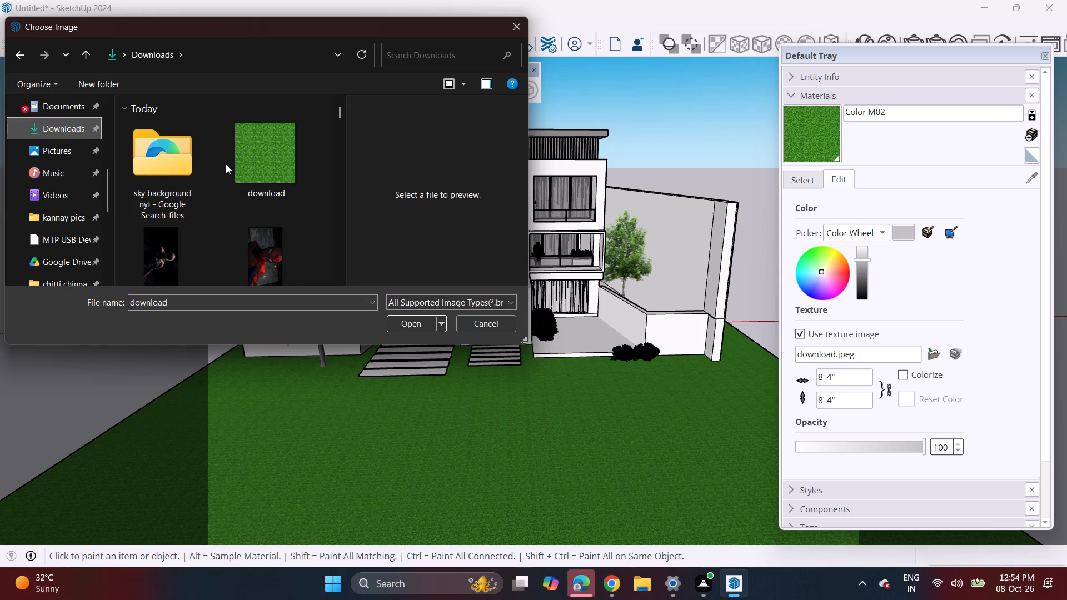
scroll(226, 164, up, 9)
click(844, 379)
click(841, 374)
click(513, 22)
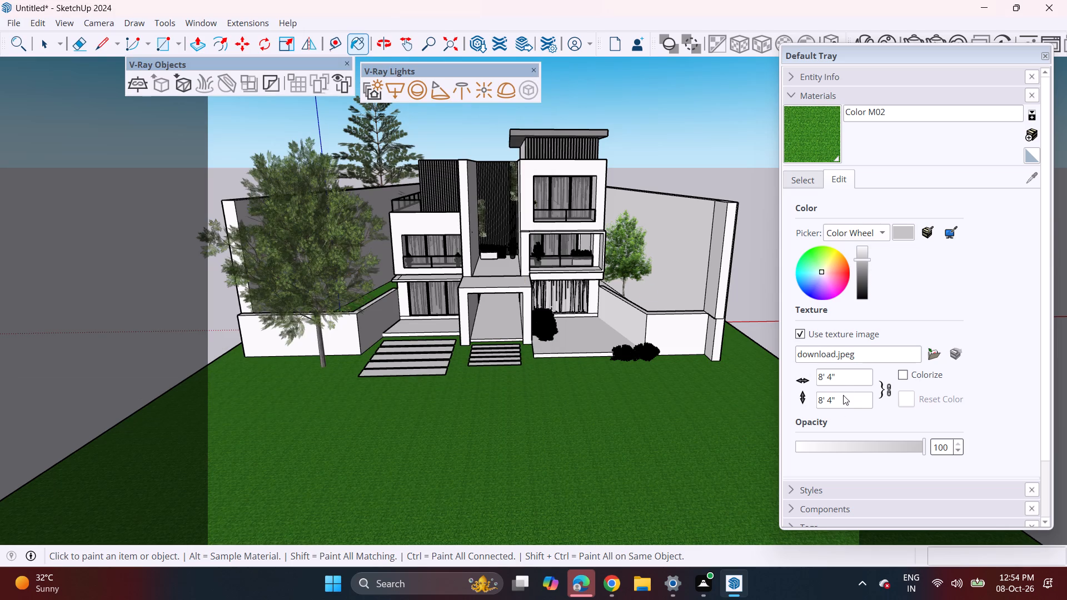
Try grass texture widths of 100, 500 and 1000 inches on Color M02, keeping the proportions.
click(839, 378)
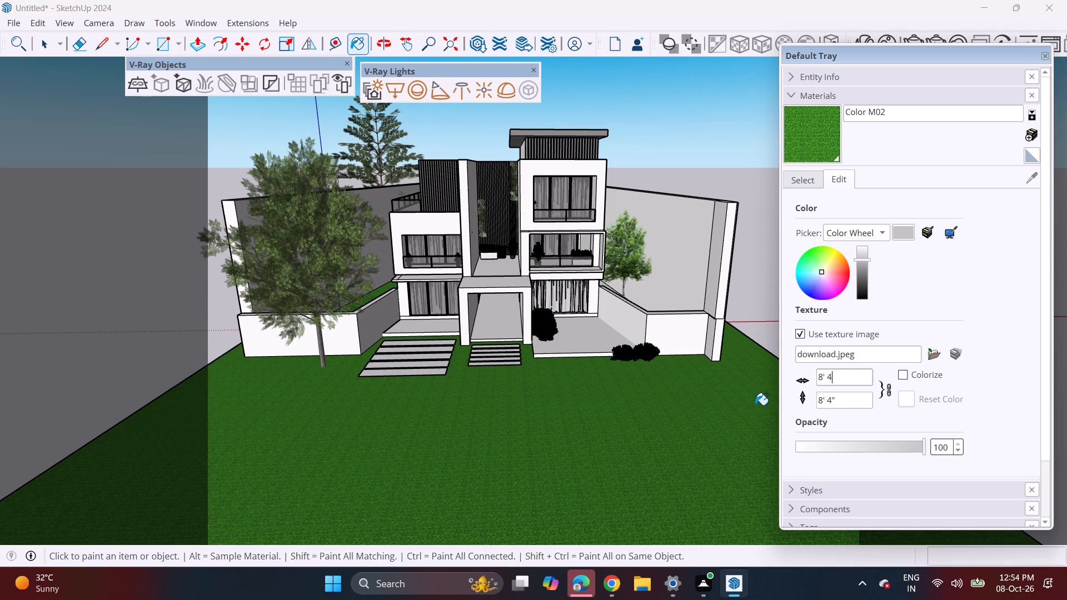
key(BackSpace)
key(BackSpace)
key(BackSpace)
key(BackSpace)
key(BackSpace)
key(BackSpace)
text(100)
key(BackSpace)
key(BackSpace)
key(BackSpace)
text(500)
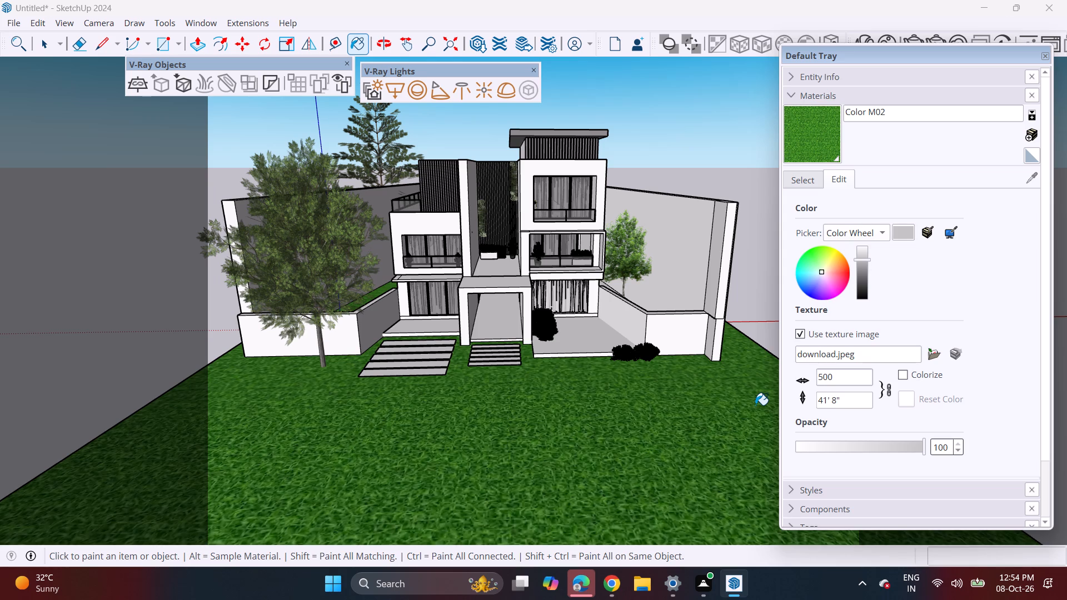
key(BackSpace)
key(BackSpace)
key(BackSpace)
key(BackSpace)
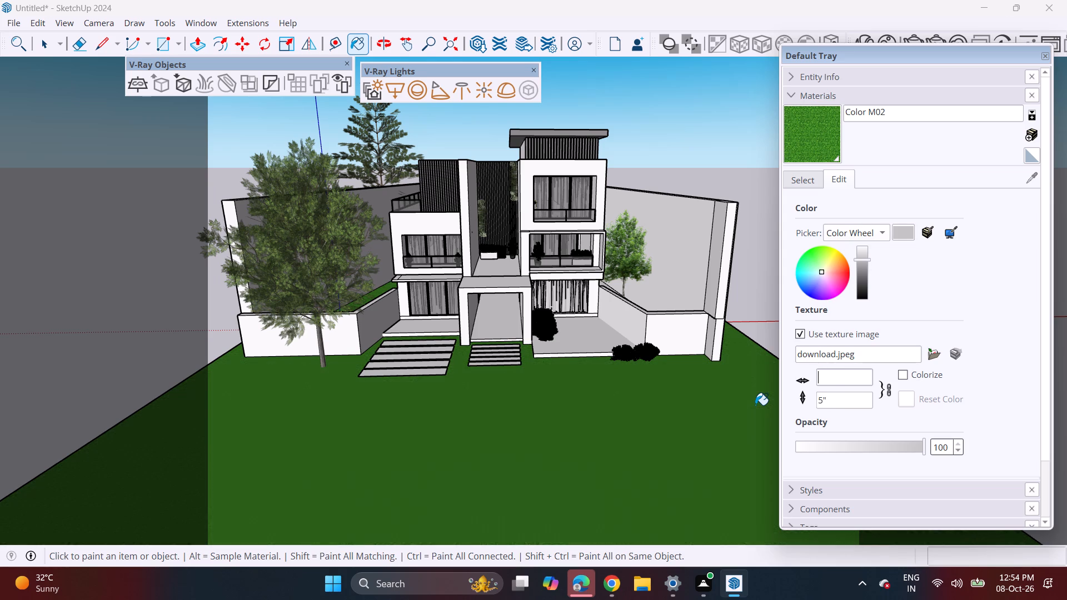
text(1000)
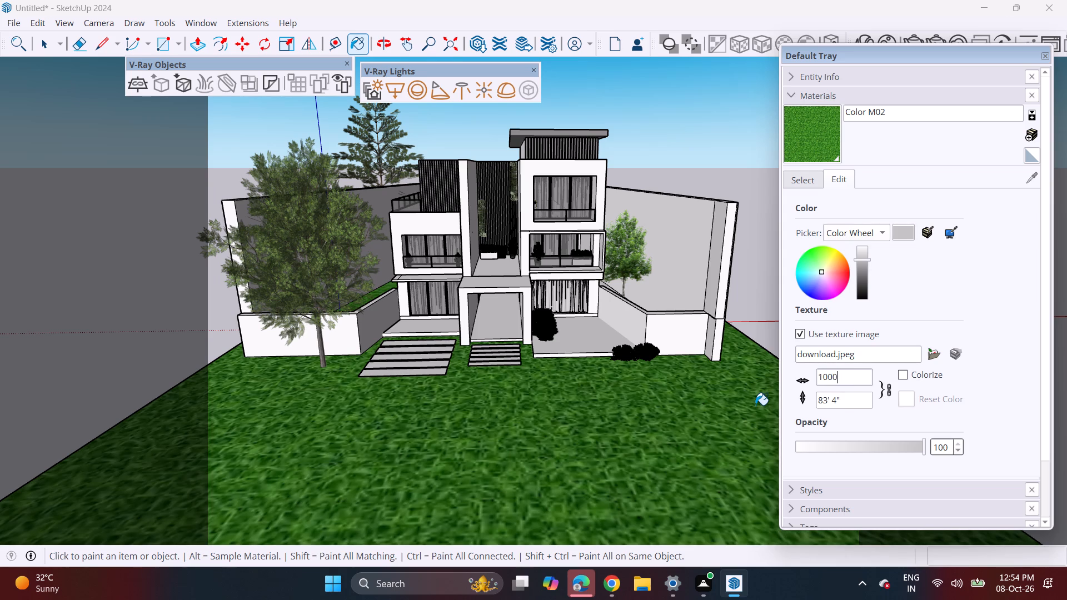
Set the Color M02 grass texture's width to 700 inches (58' 4"), keeping its proportions, and finish painting.
key(BackSpace)
key(BackSpace)
key(BackSpace)
key(BackSpace)
text(700)
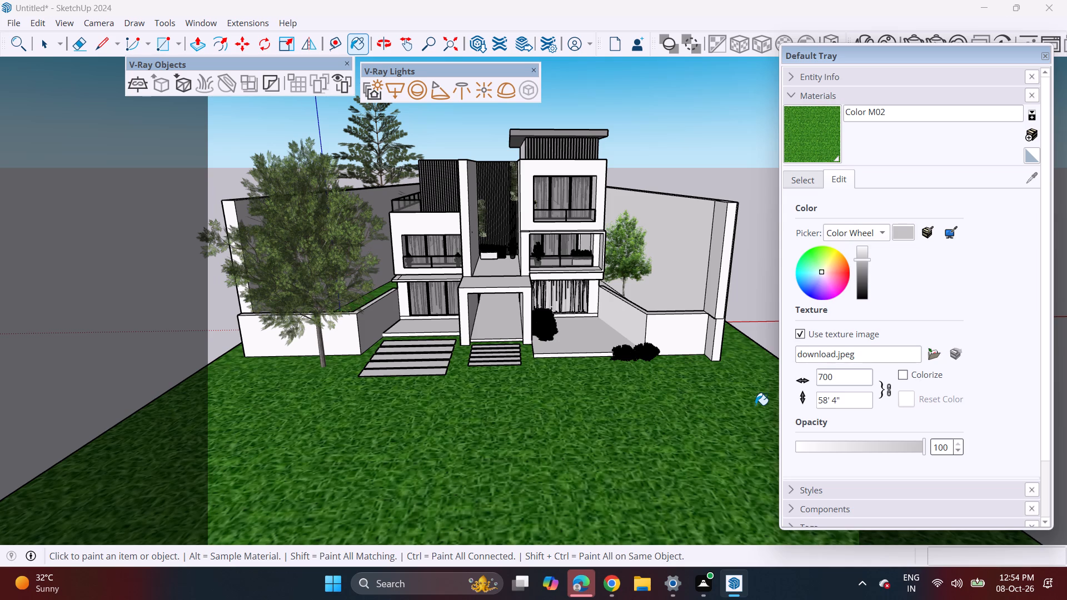
key(space)
key(space)
key(space)
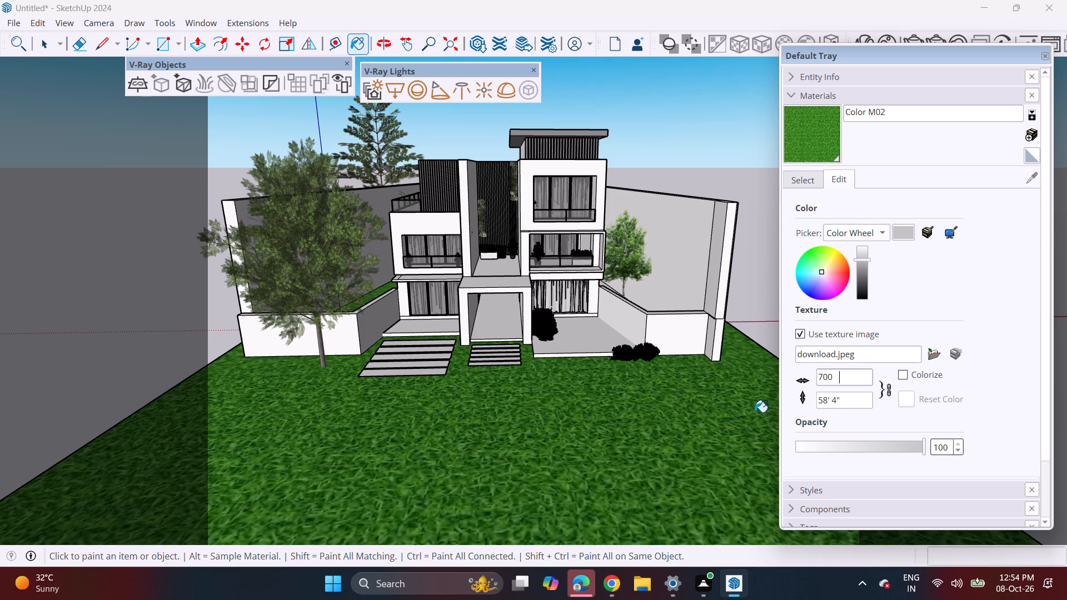
click(755, 412)
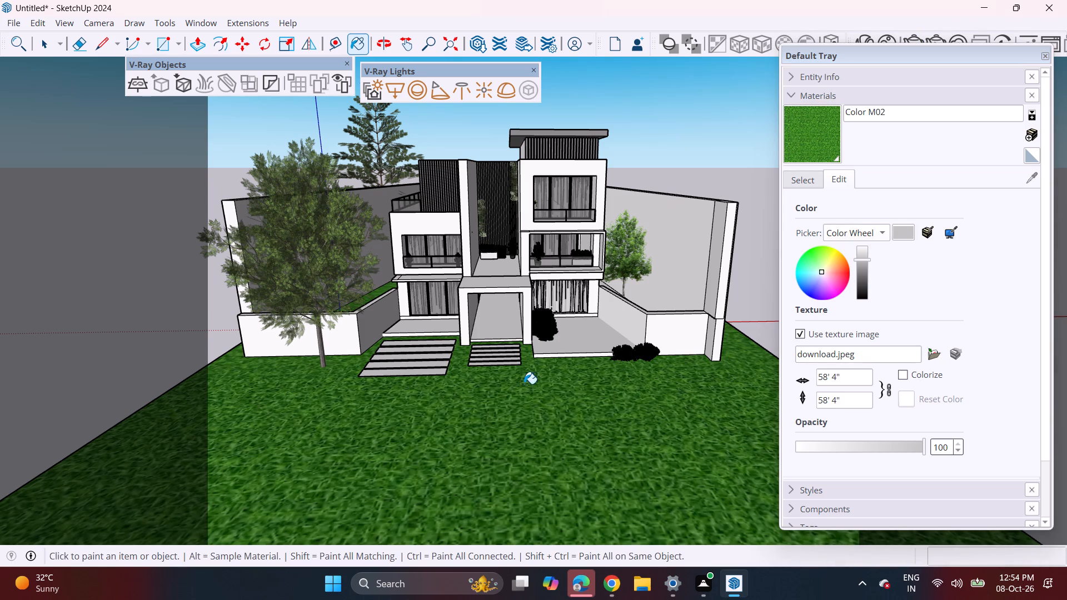
click(47, 43)
Examine the scale of the grass texture on the front lawn and around the house from closer viewpoints.
scroll(485, 389, up, 2)
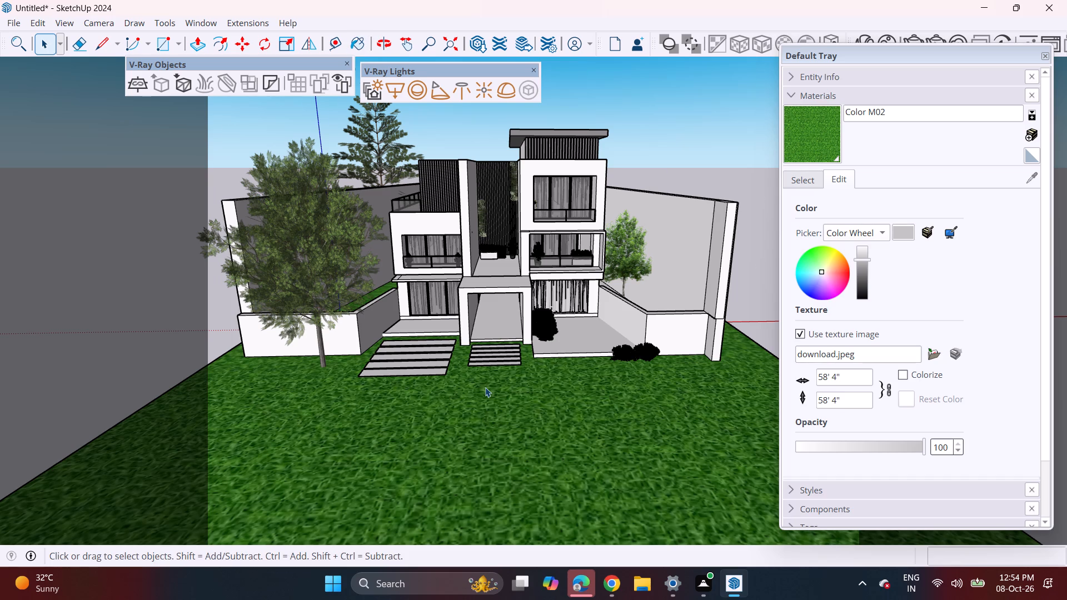
scroll(485, 387, up, 4)
scroll(485, 385, down, 1)
middle_drag(473, 425, 477, 391)
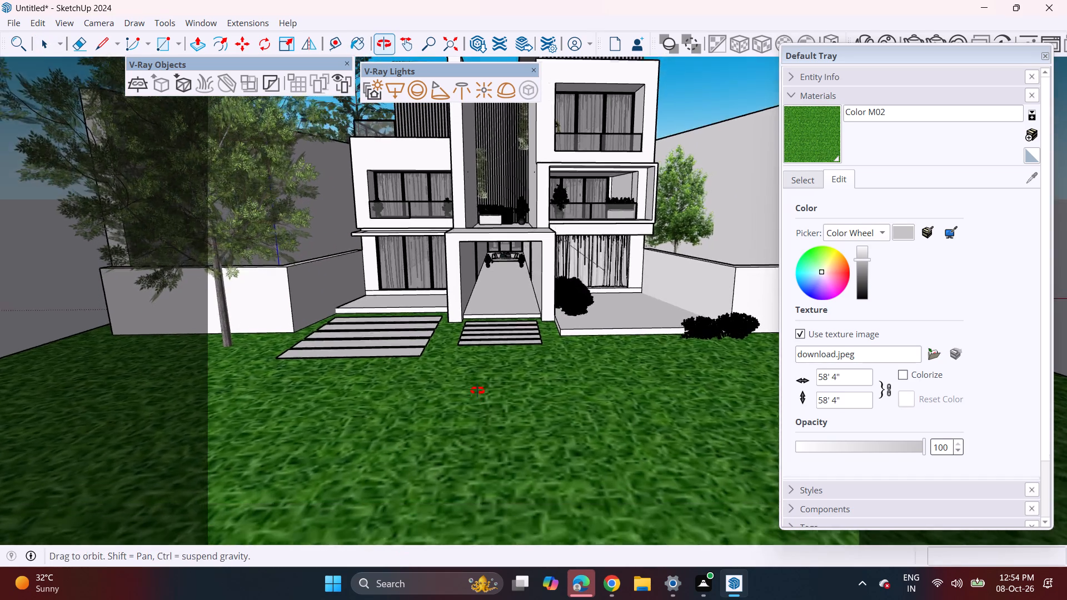
middle_drag(477, 391, 486, 435)
shift+middle_drag(518, 414, 520, 431)
middle_drag(520, 457, 504, 414)
shift+middle_drag(501, 374, 501, 443)
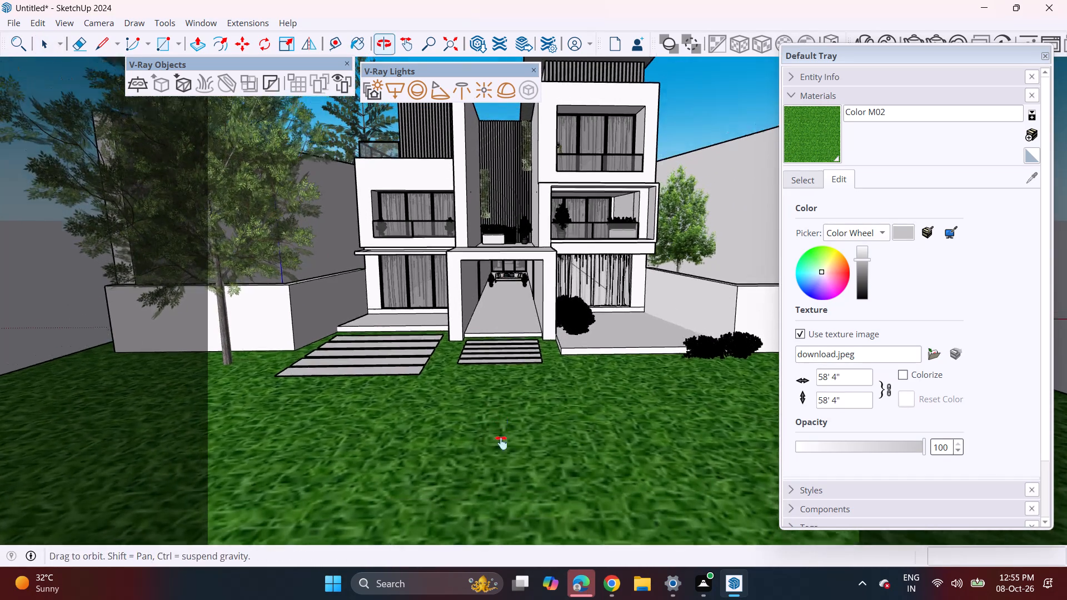
shift+middle_drag(501, 443, 501, 460)
middle_drag(495, 476, 501, 447)
middle_drag(516, 435, 501, 462)
shift+middle_drag(515, 453, 505, 512)
middle_drag(496, 504, 508, 483)
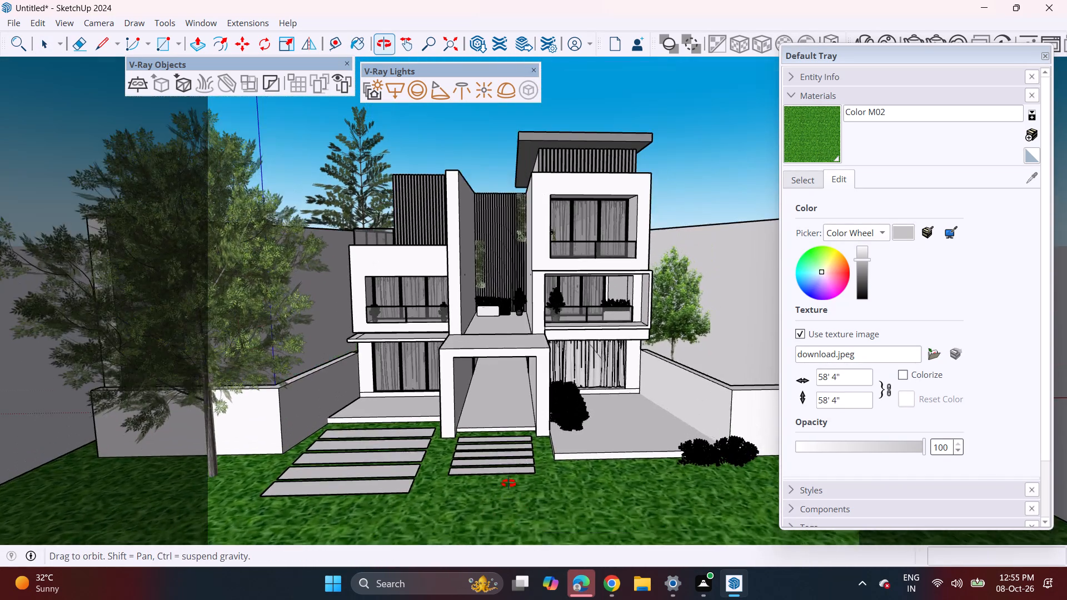
middle_drag(508, 483, 516, 437)
middle_drag(543, 454, 532, 460)
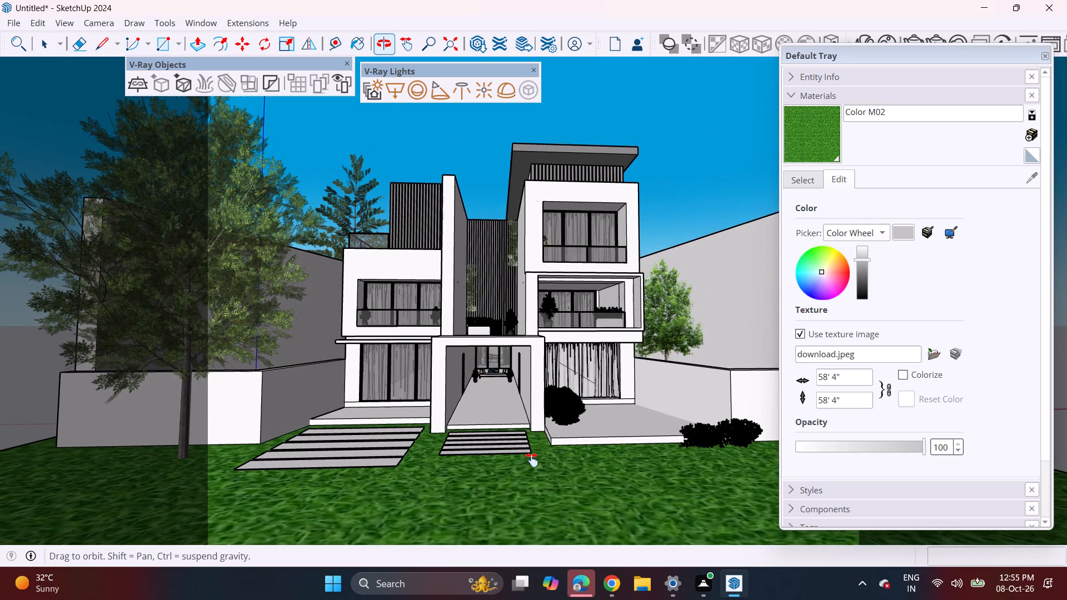
middle_drag(532, 460, 540, 460)
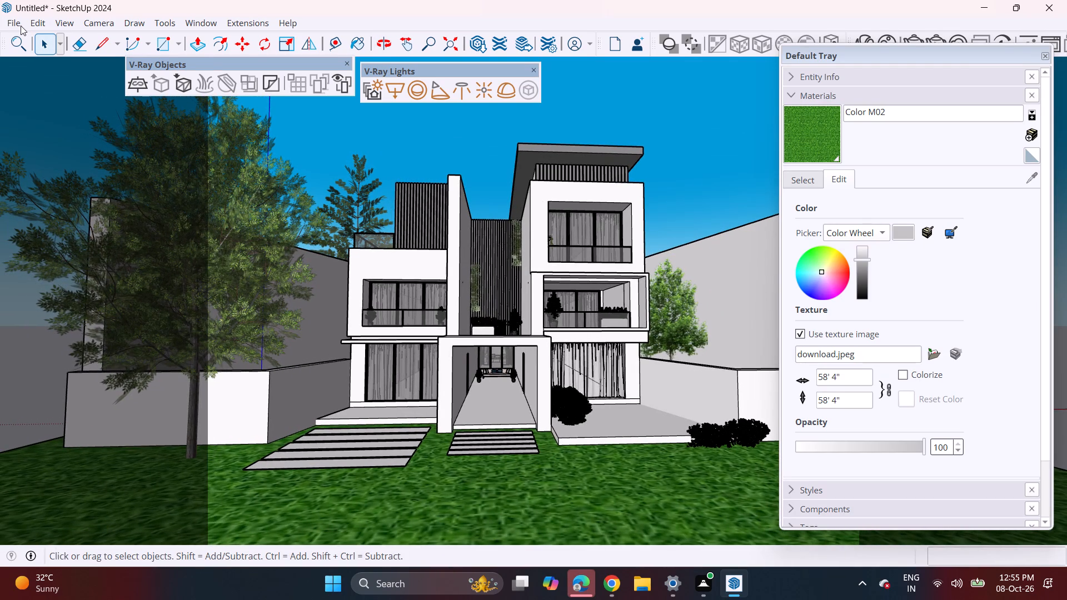
Import the "cact+plants" model from the Downloads folder and place it on the lawn before the right-hand porch.
click(20, 24)
click(108, 213)
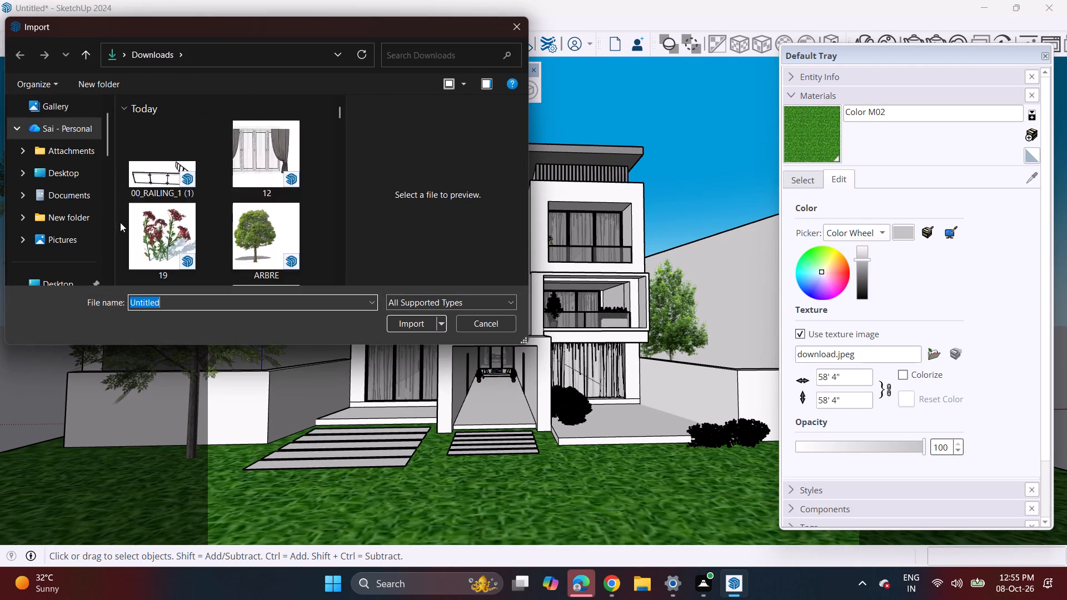
scroll(266, 231, down, 9)
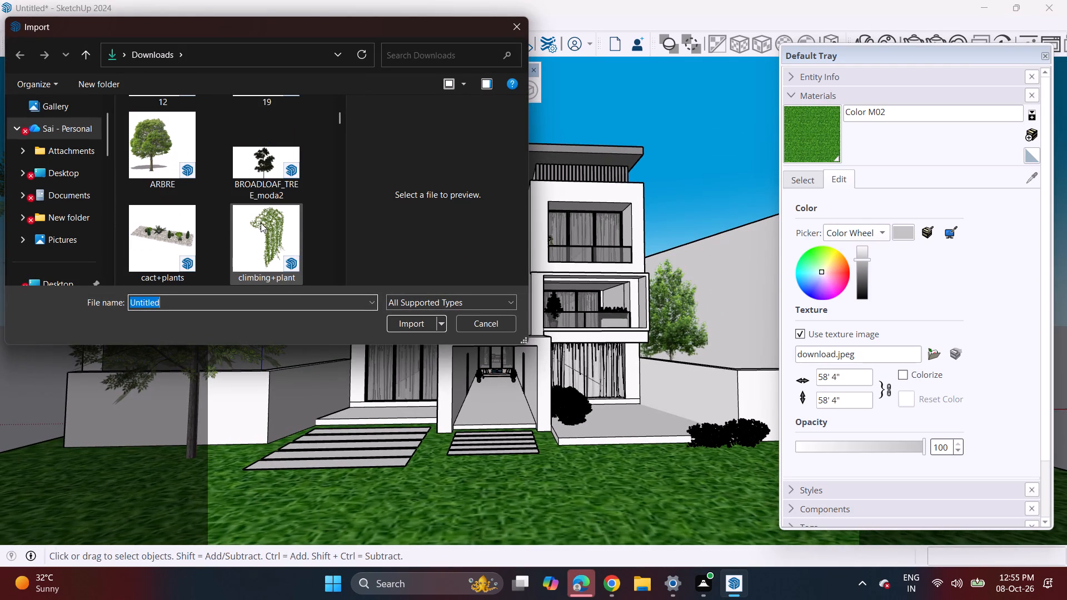
click(166, 234)
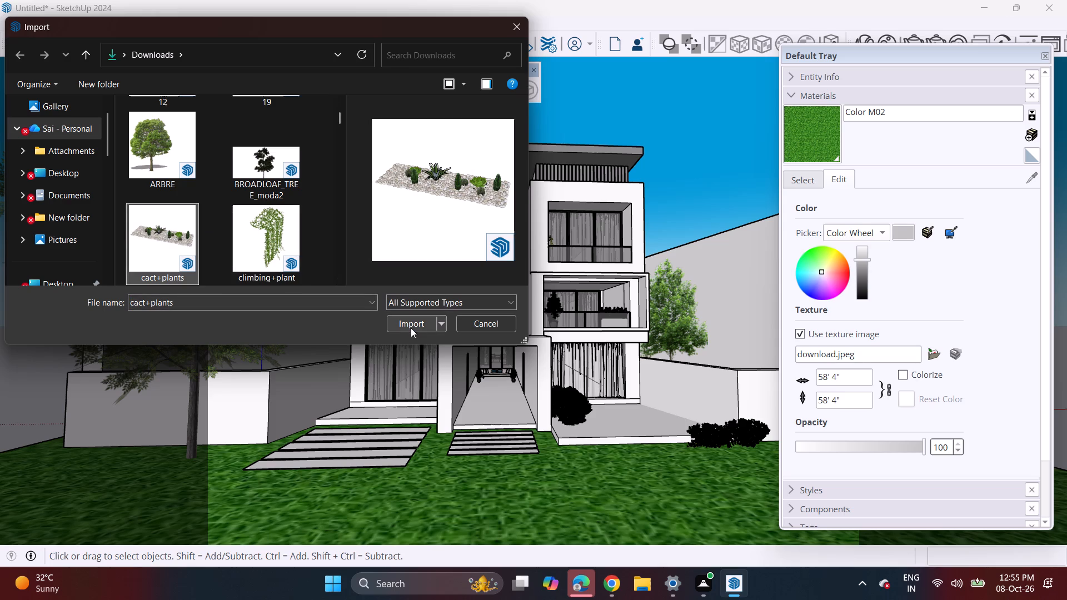
click(410, 327)
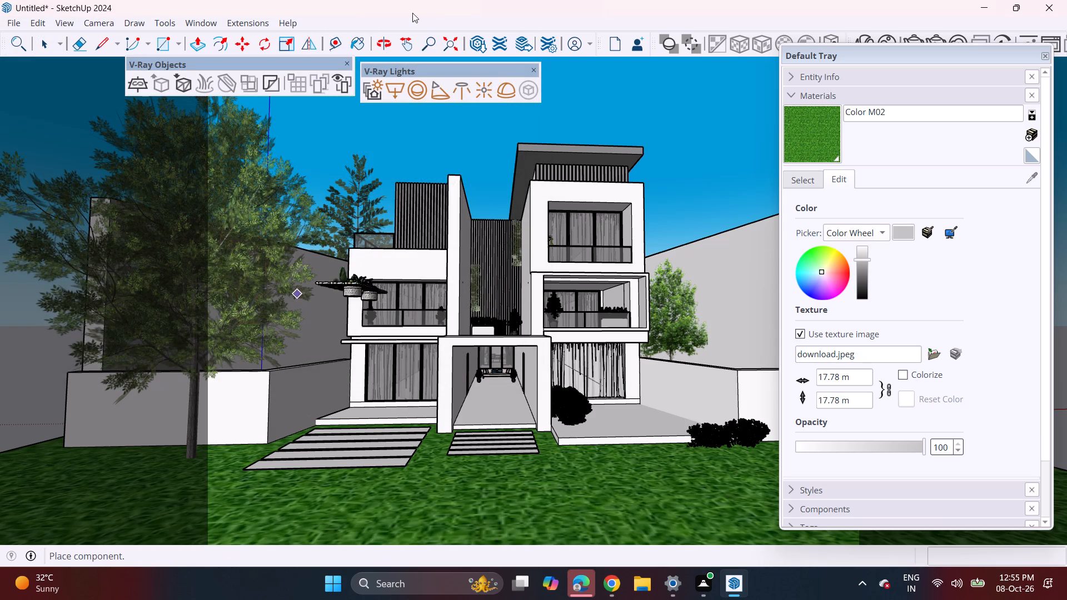
click(624, 509)
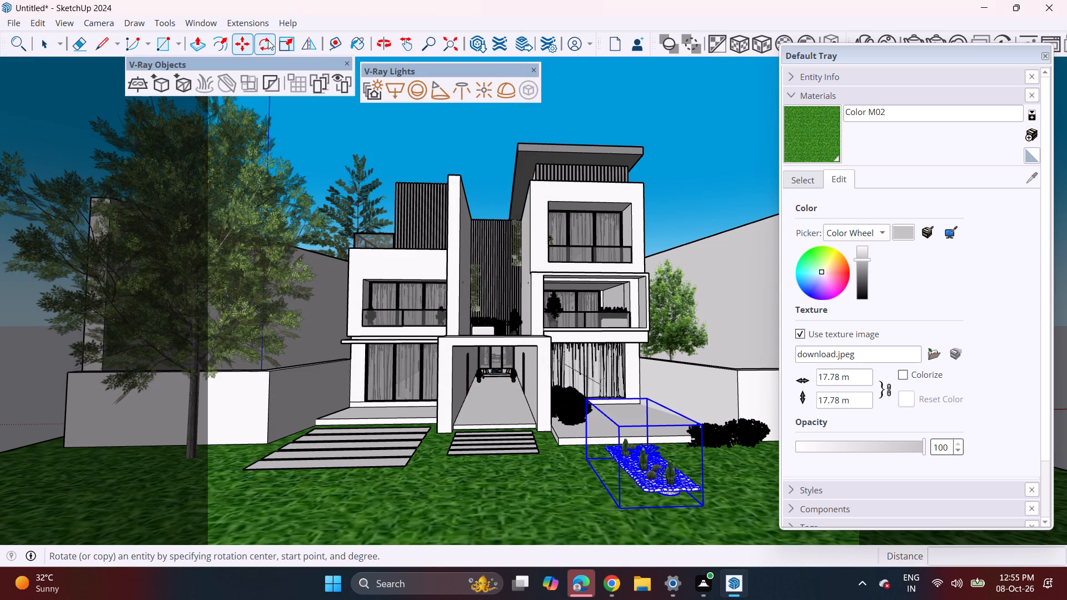
Rotate the imported cactus planting bed 90 degrees on the ground so its length runs parallel to the house front.
click(268, 40)
click(550, 506)
click(465, 513)
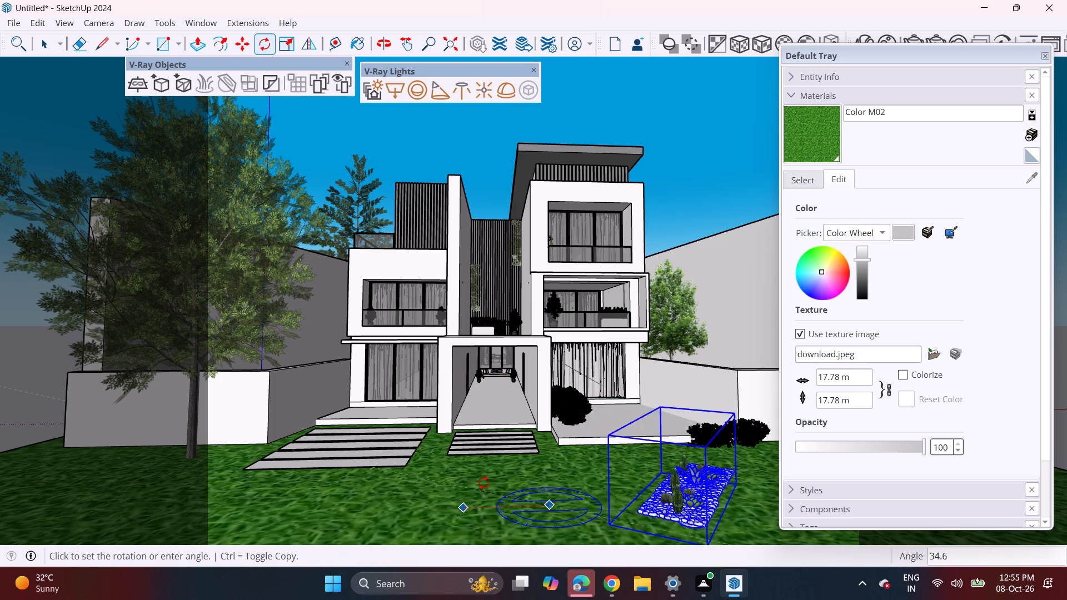
click(541, 479)
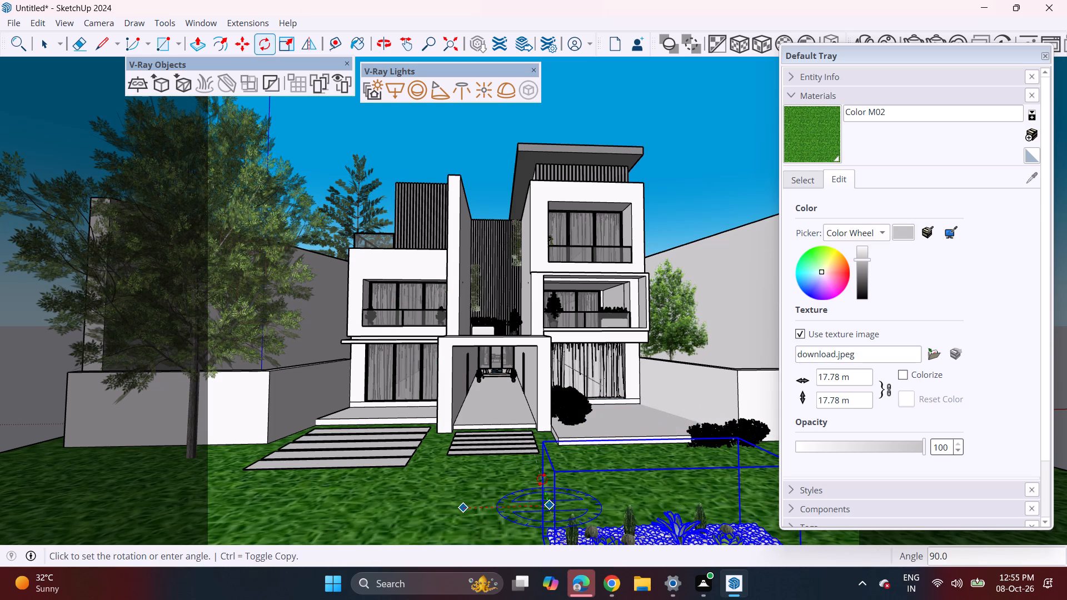
Move the cactus planting bed about 23' 5" towards the house, against the front edge of the right-hand porch.
key(m)
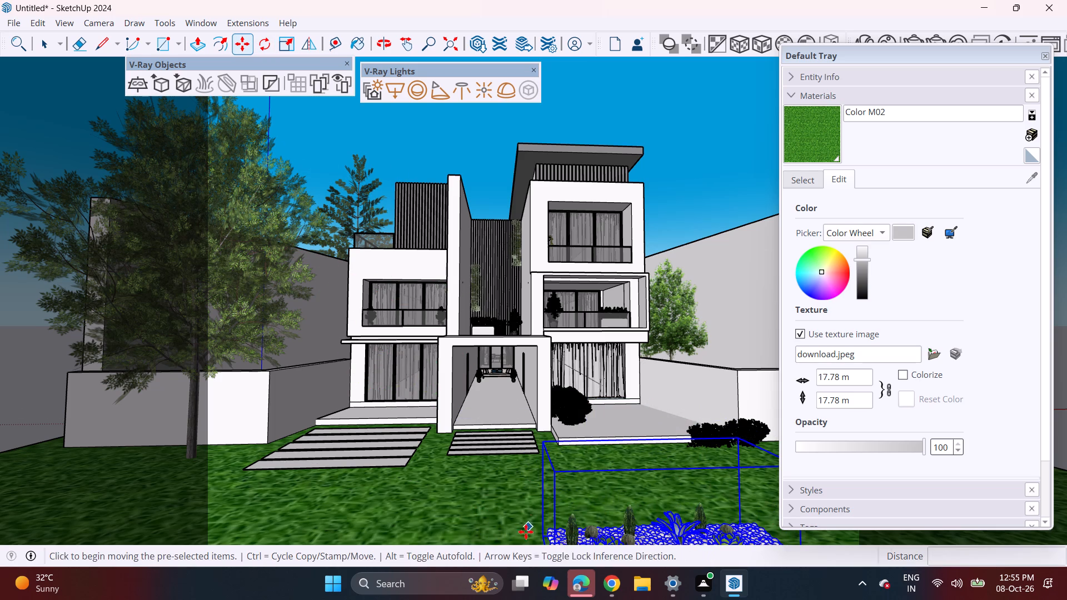
click(540, 533)
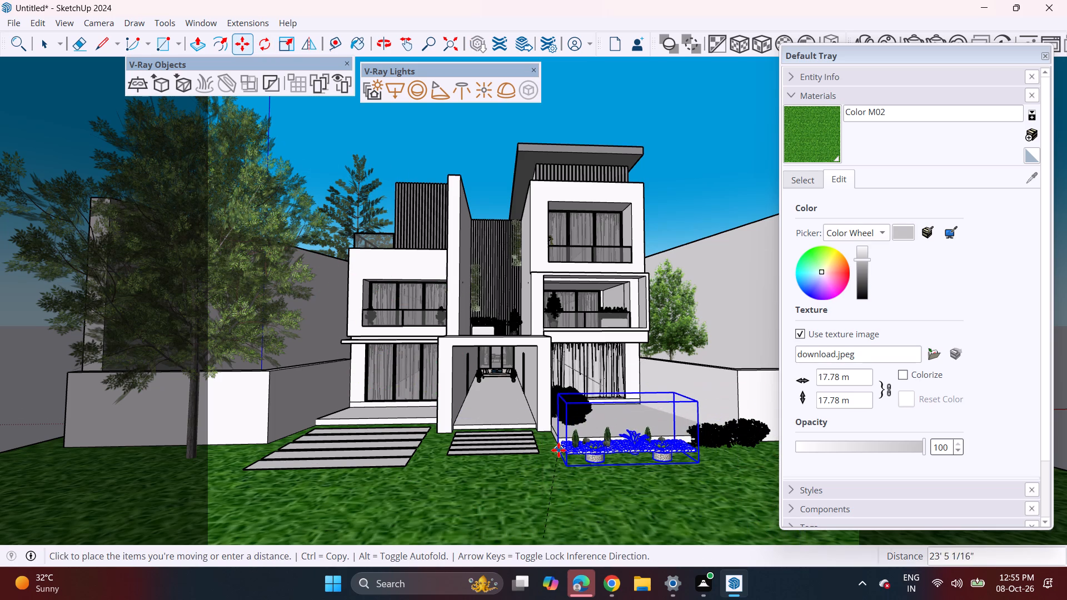
click(558, 450)
middle_drag(641, 448, 530, 405)
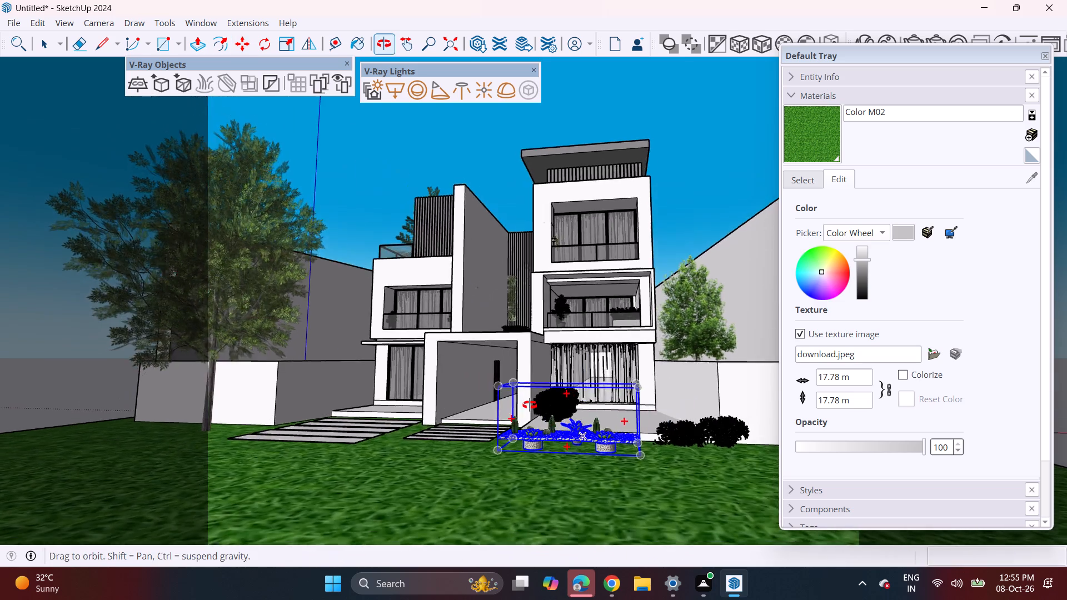
Shift the cactus planting bed about 2' sideways along the front edge of the right-hand porch.
middle_drag(530, 405, 466, 412)
scroll(523, 461, up, 4)
scroll(571, 410, up, 7)
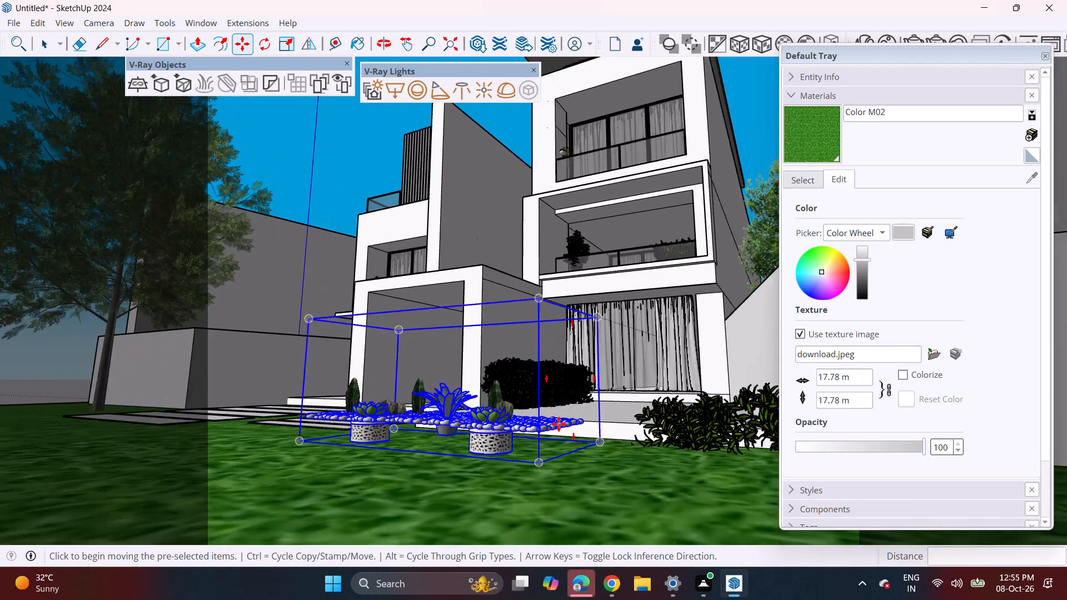
scroll(559, 424, up, 2)
middle_drag(550, 450, 481, 448)
click(419, 484)
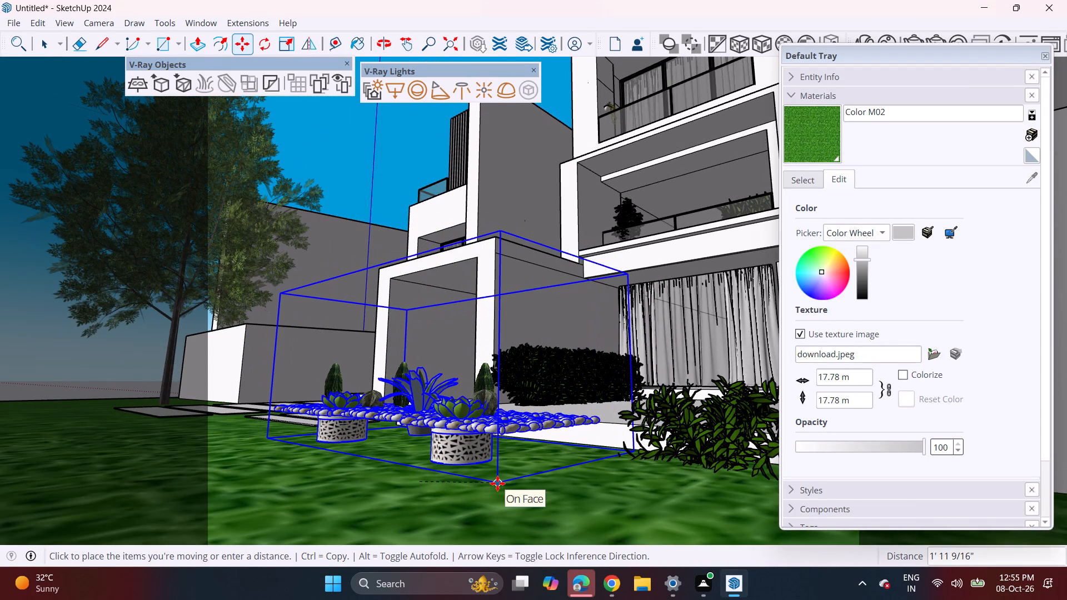
click(497, 483)
Lower the cactus planting bed until its pots sink below the grass and the pebbles sit near lawn level.
click(442, 328)
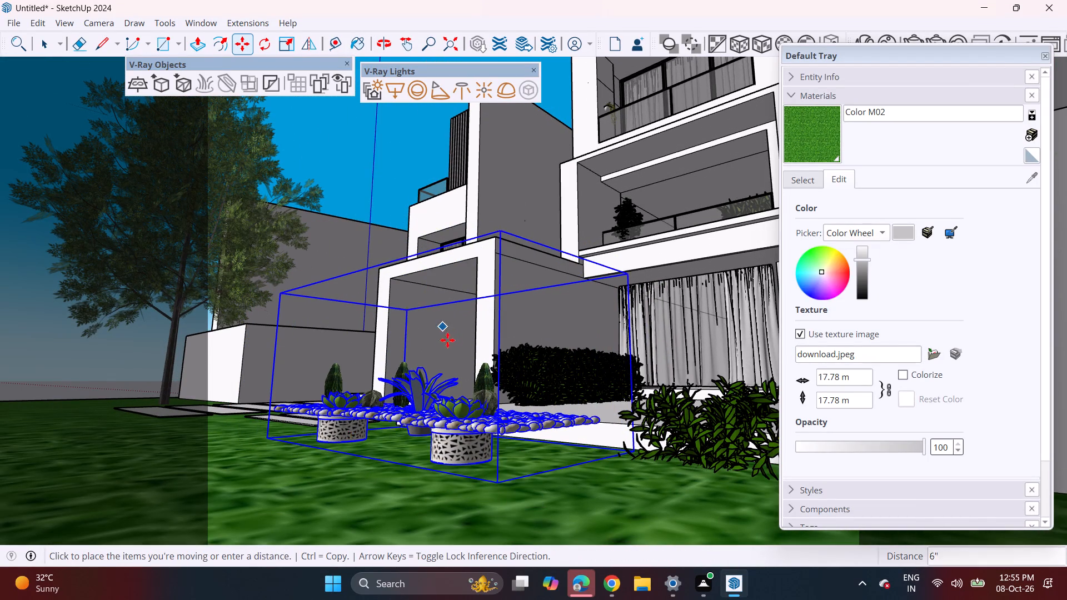
click(454, 338)
Examine the cactus planting bed's position against the right-hand porch and paving paths from several viewpoints.
middle_drag(373, 386, 510, 404)
scroll(506, 406, down, 3)
shift+middle_drag(532, 471, 440, 446)
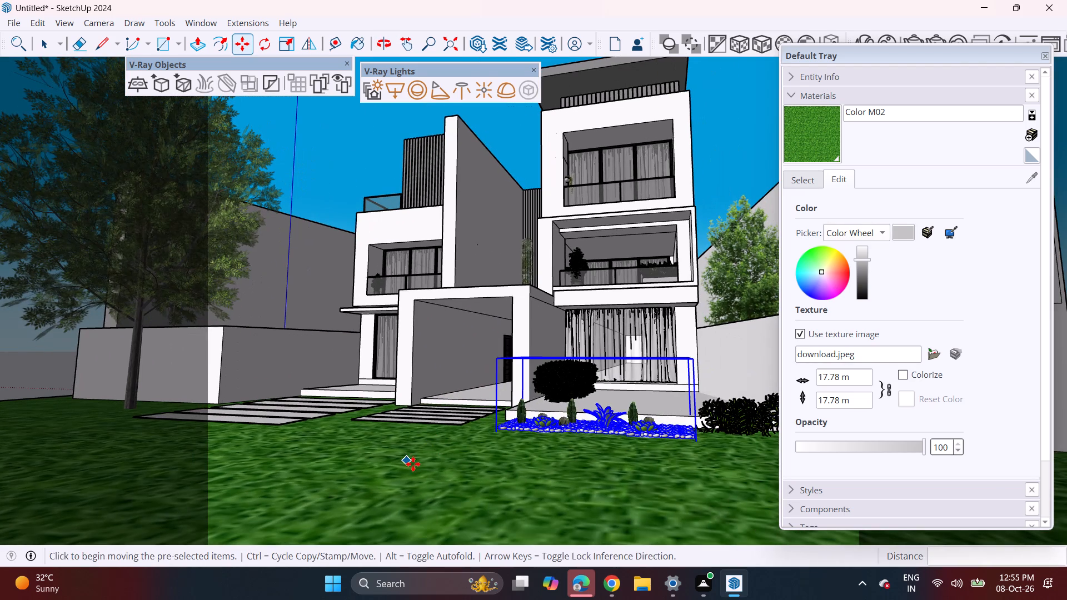
middle_drag(492, 436, 601, 483)
scroll(652, 463, up, 4)
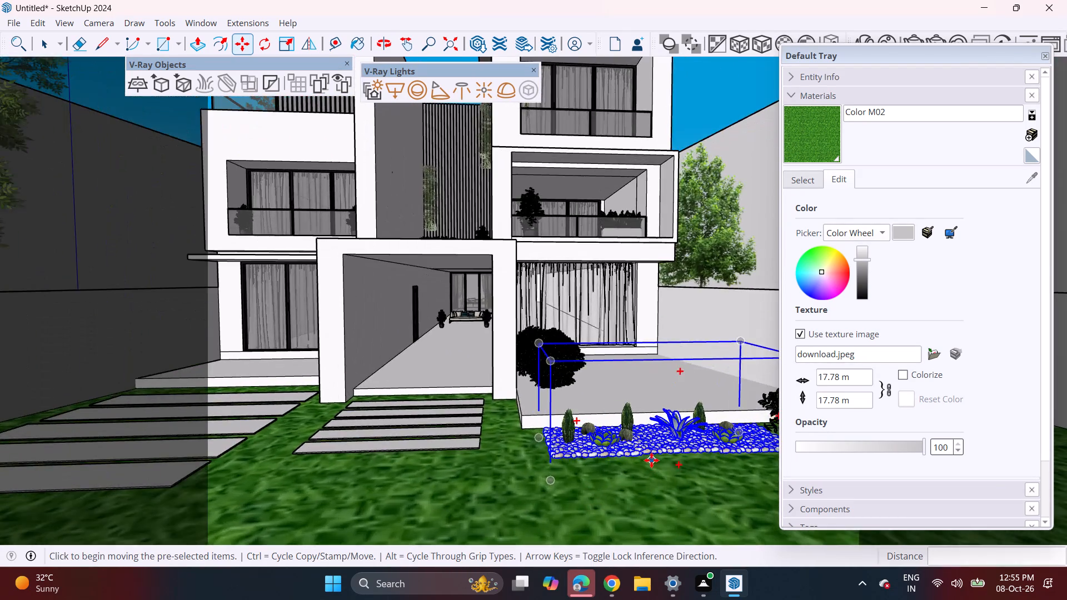
scroll(651, 460, up, 7)
scroll(633, 441, down, 14)
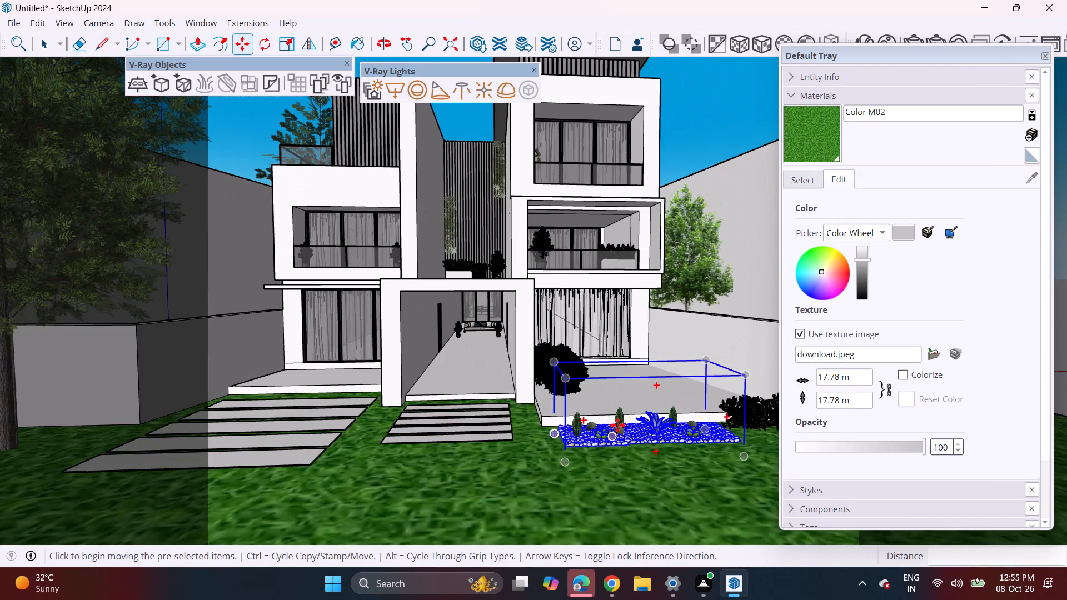
shift+middle_drag(620, 426, 570, 438)
middle_drag(623, 411, 590, 405)
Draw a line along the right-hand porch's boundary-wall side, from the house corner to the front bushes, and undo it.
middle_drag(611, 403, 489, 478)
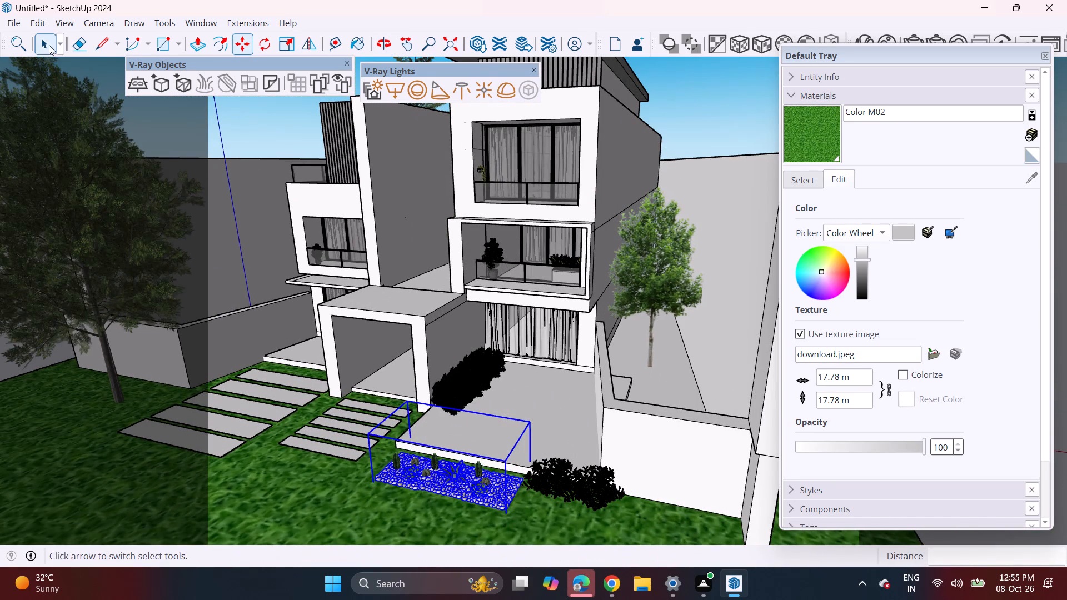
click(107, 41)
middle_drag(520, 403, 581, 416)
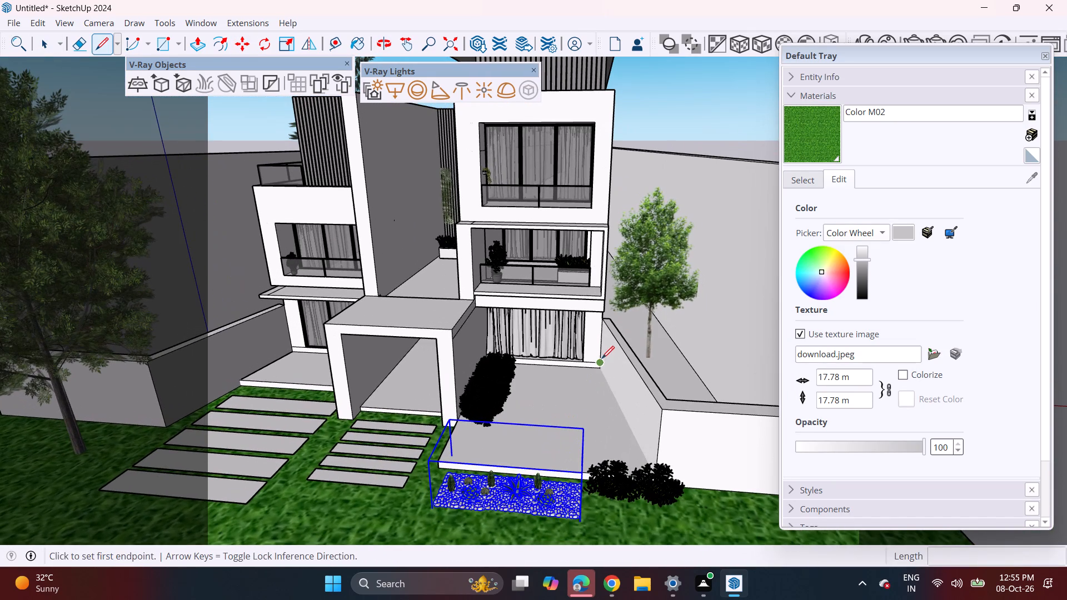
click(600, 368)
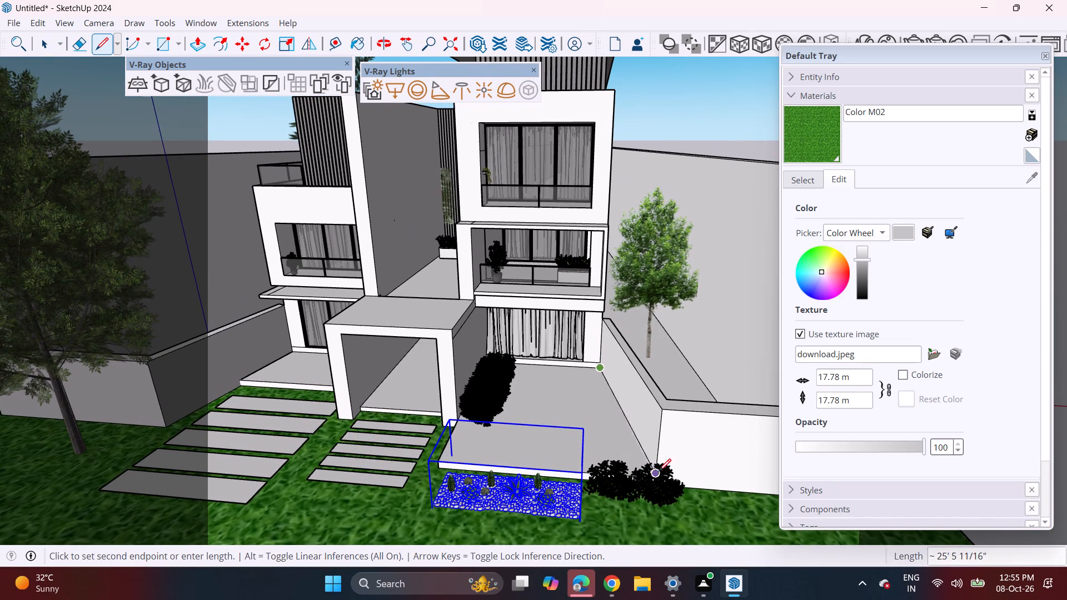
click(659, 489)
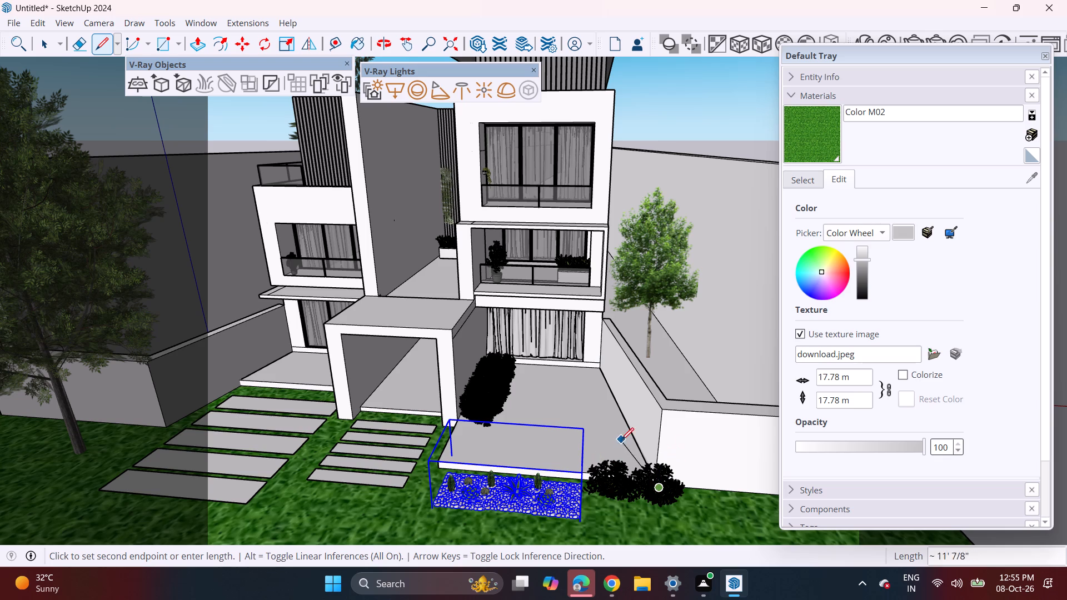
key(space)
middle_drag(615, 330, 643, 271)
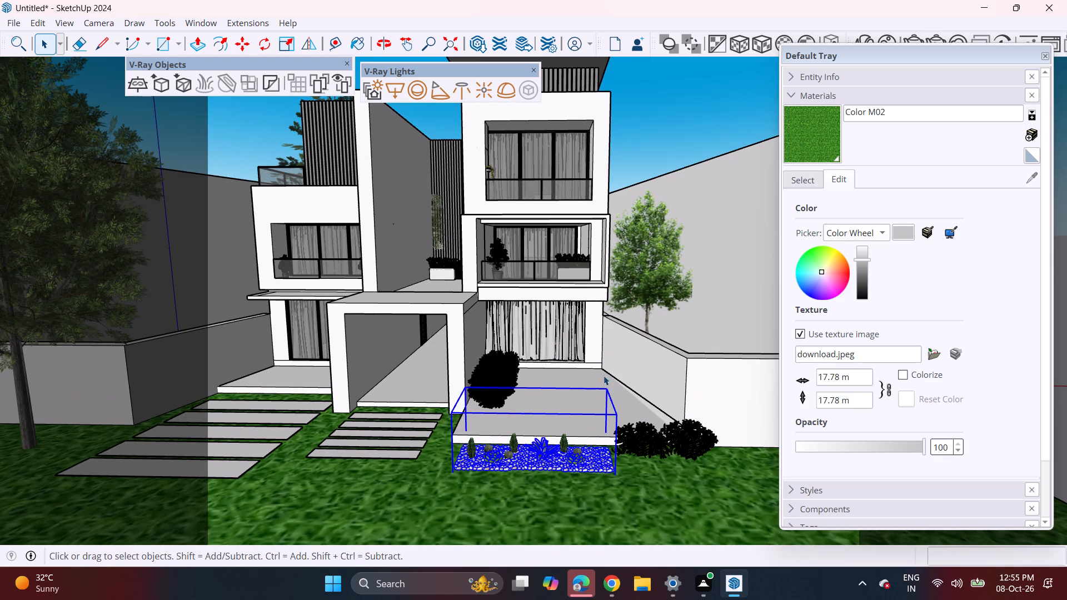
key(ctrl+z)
Draw a line along the right-hand porch's boundary-wall side, from the house corner to the front bushes.
middle_drag(620, 376, 607, 403)
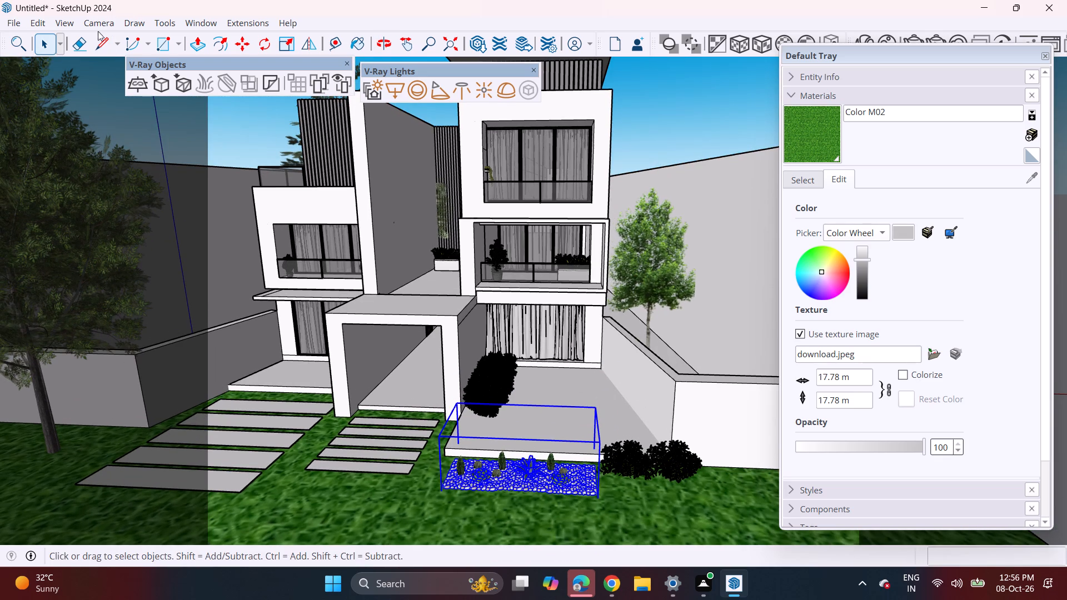
drag(97, 39, 105, 44)
drag(600, 371, 621, 404)
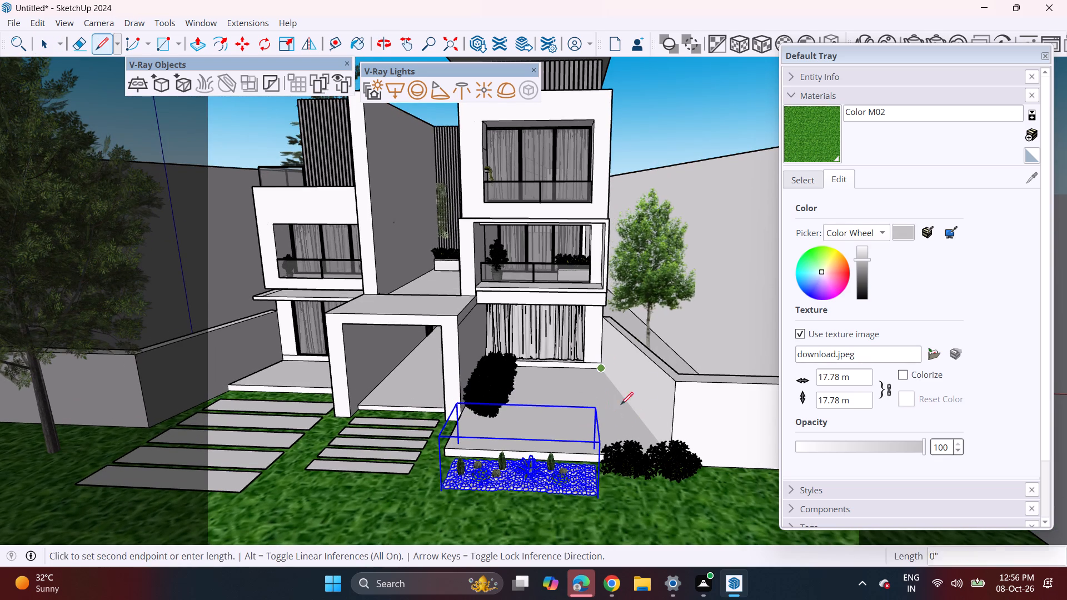
drag(621, 404, 603, 376)
click(672, 461)
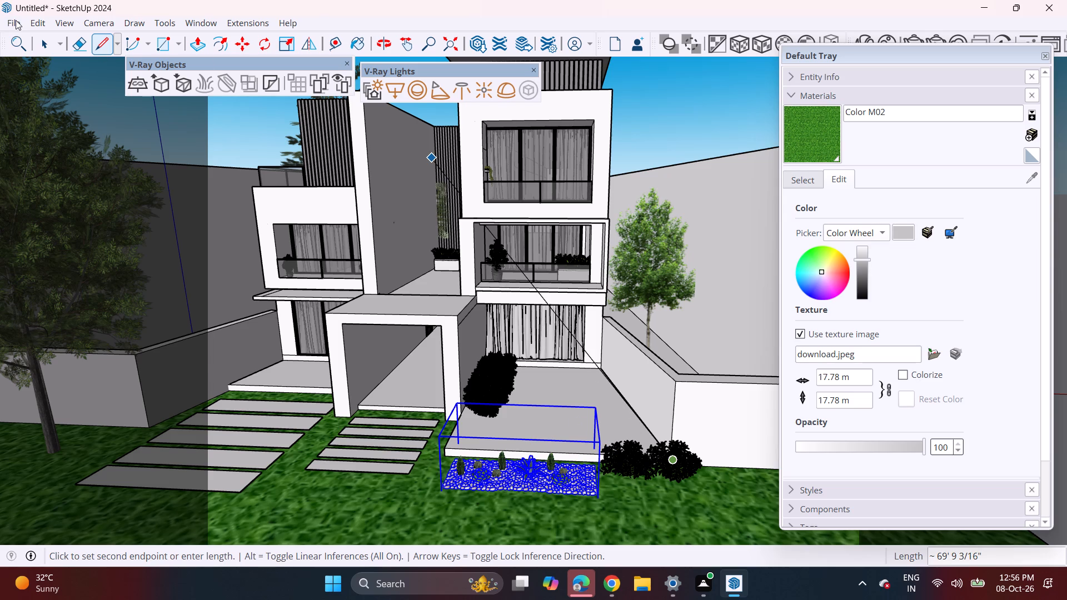
Open the model import and look through the Downloads folder for a model to add to the porch.
drag(16, 20, 17, 25)
click(61, 217)
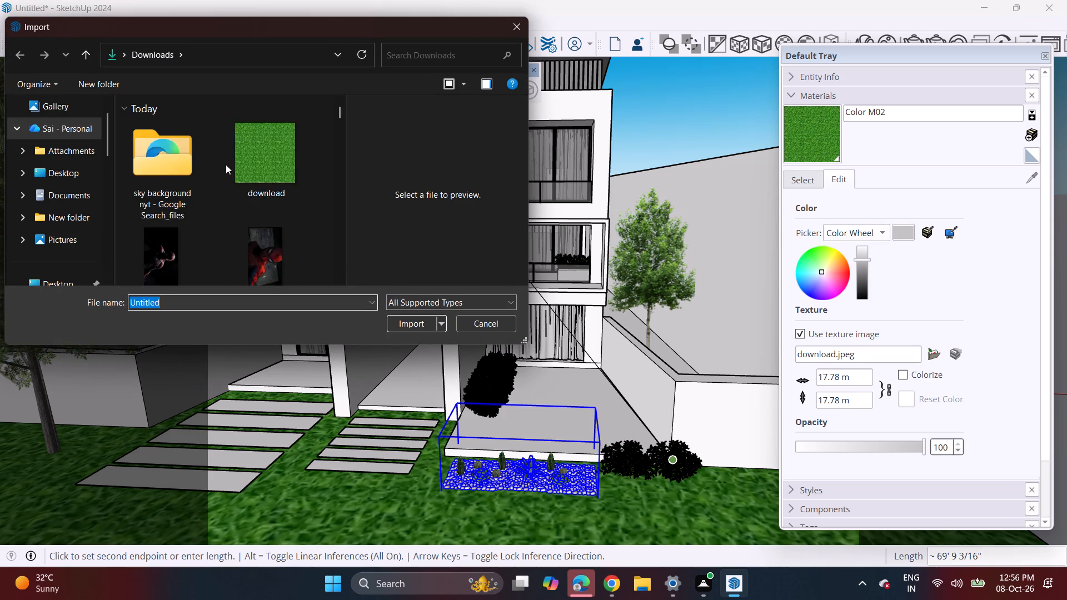
scroll(226, 164, down, 9)
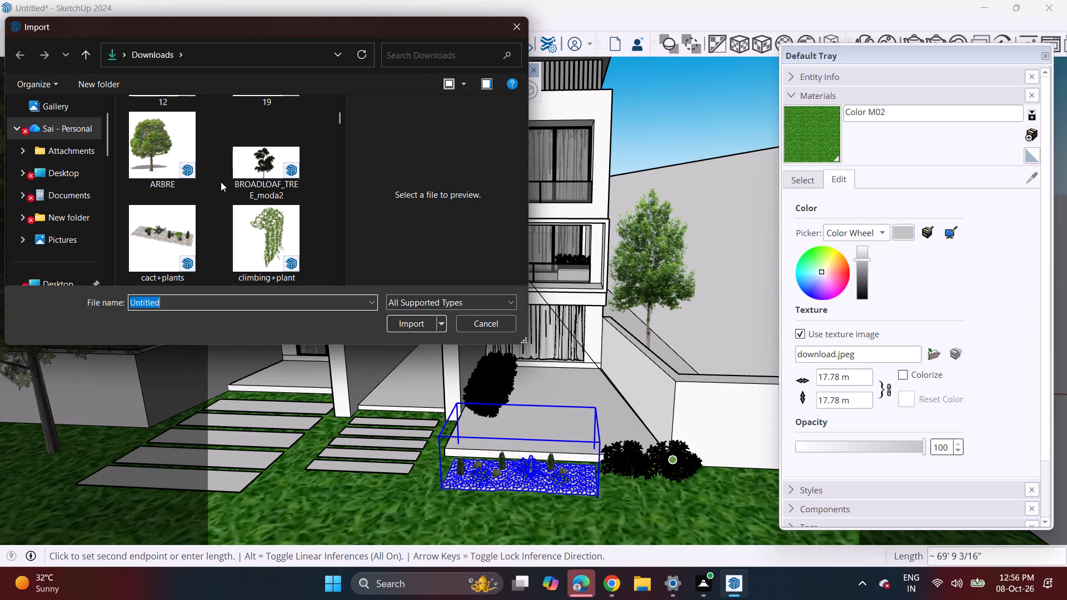
scroll(269, 201, down, 3)
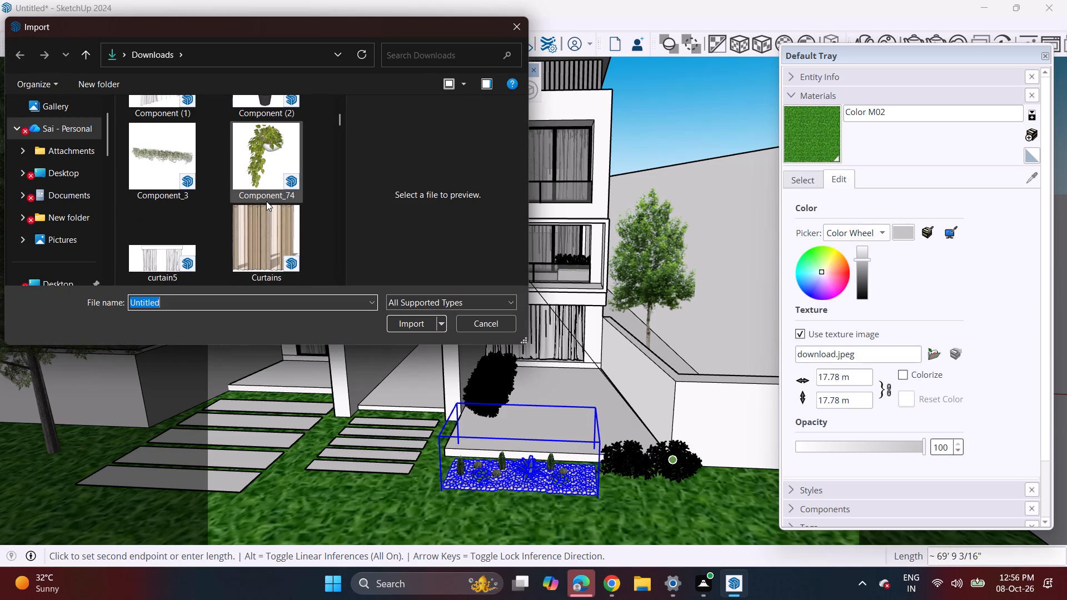
scroll(264, 201, down, 4)
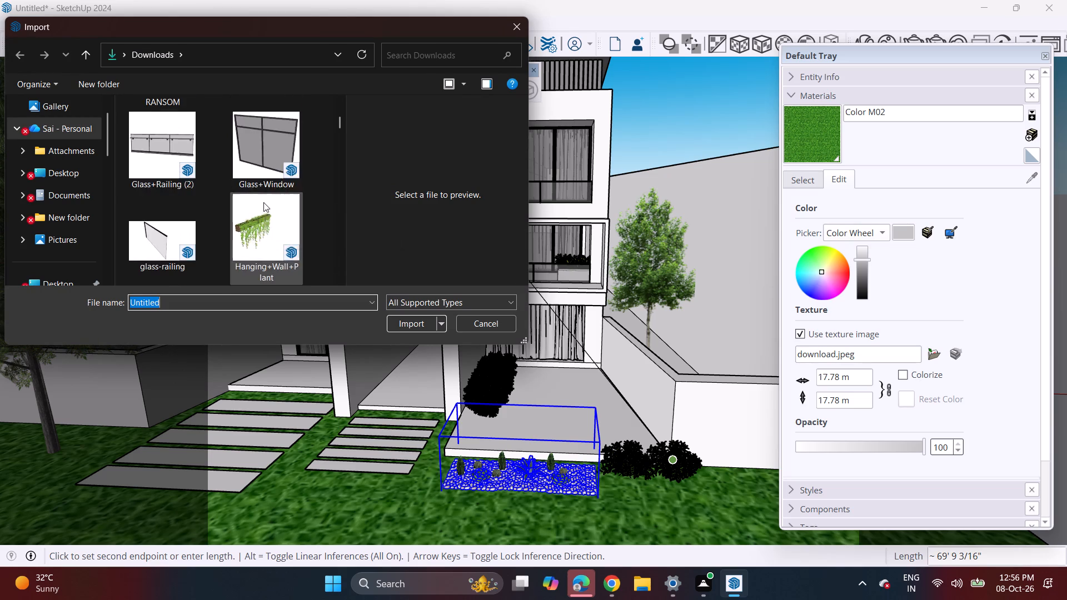
scroll(263, 202, down, 5)
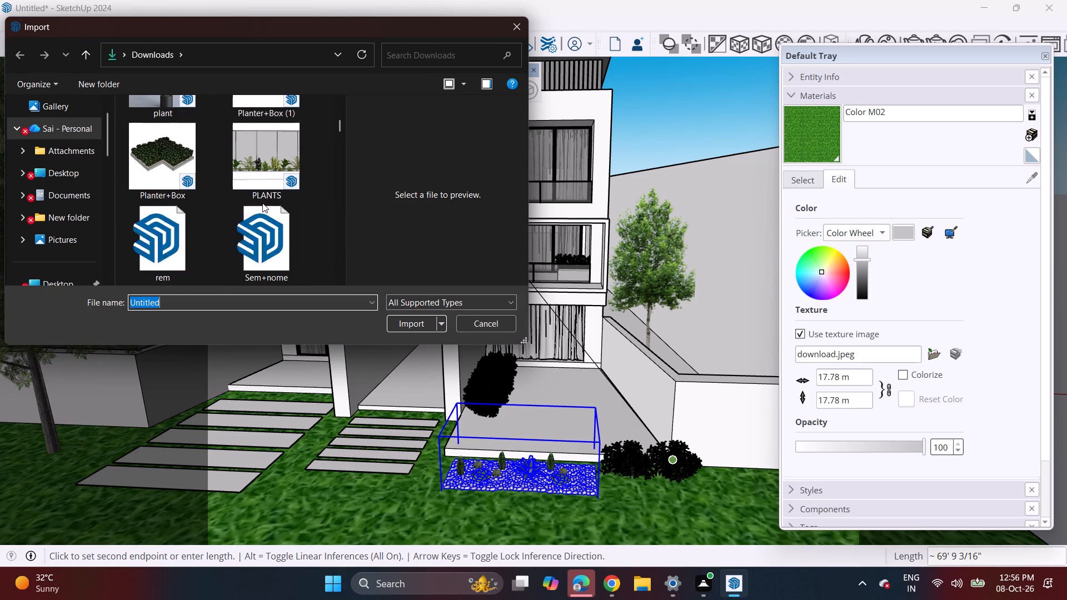
scroll(262, 203, down, 1)
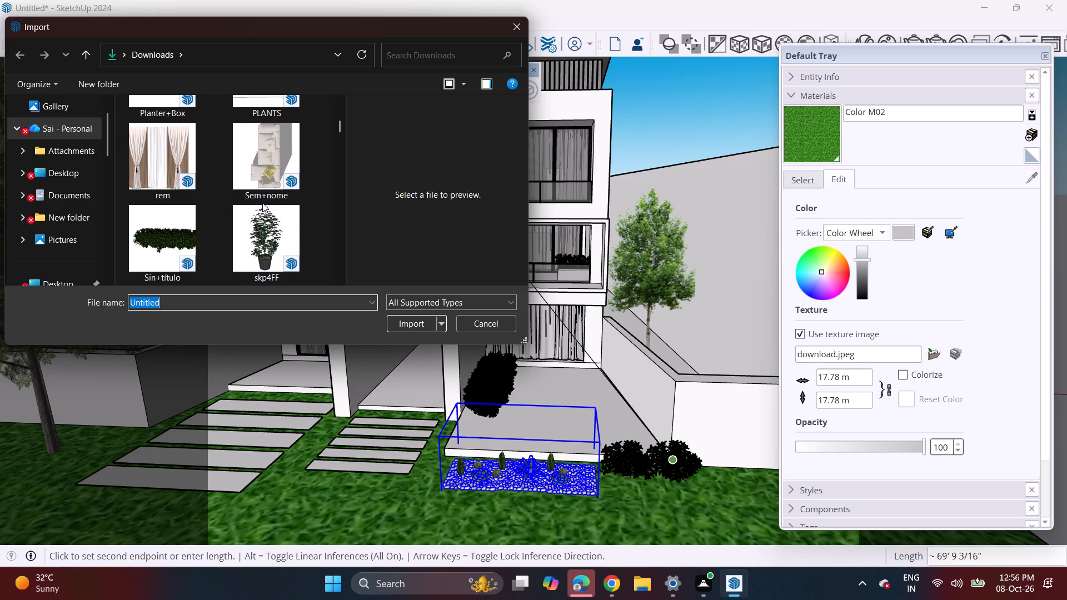
scroll(277, 177, down, 1)
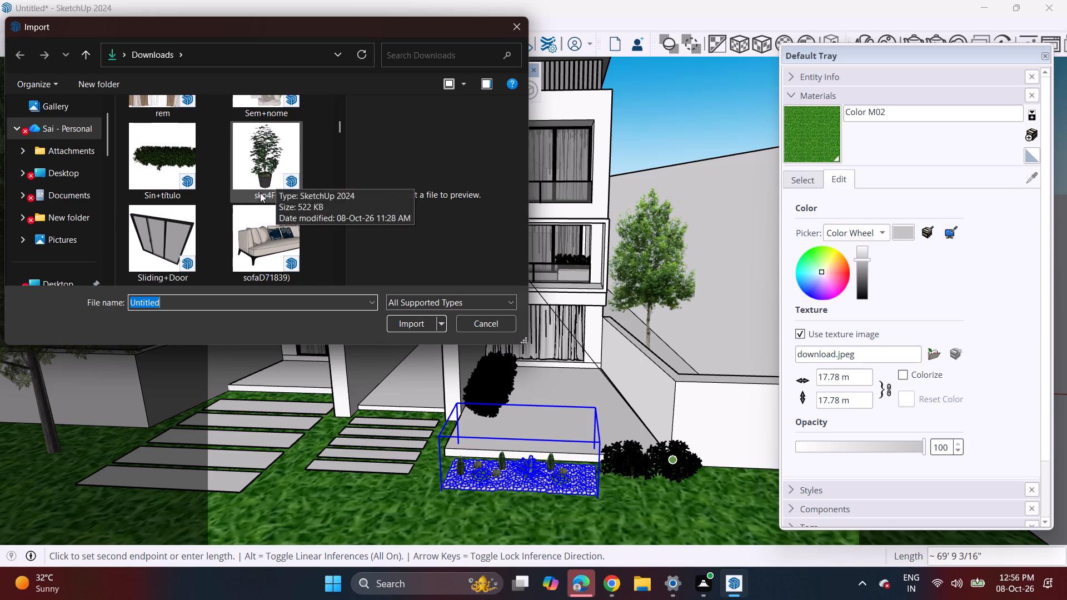
scroll(250, 201, down, 4)
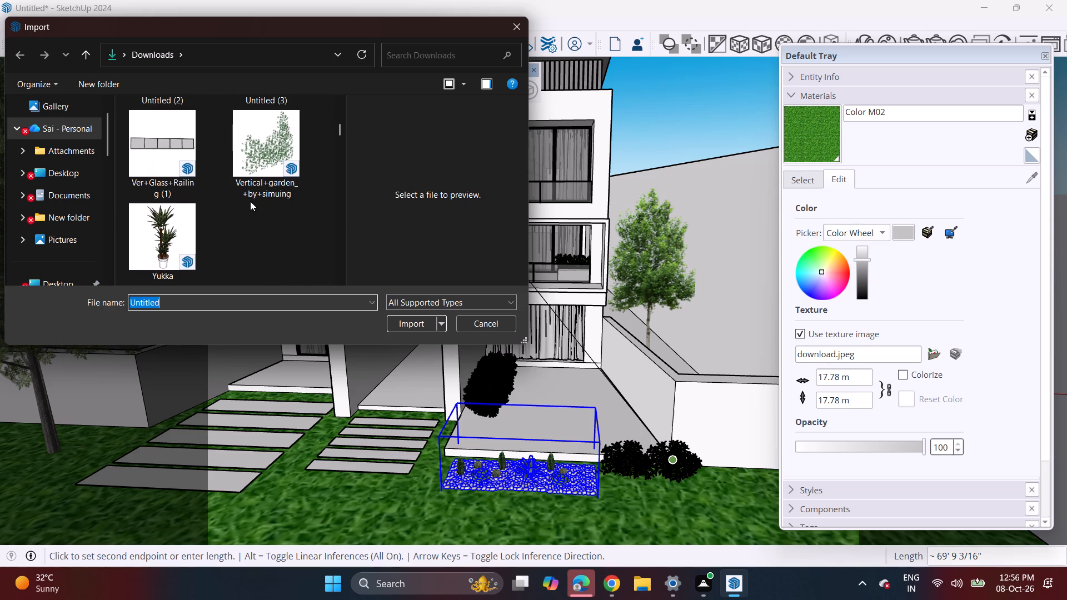
scroll(250, 201, down, 3)
scroll(250, 201, up, 7)
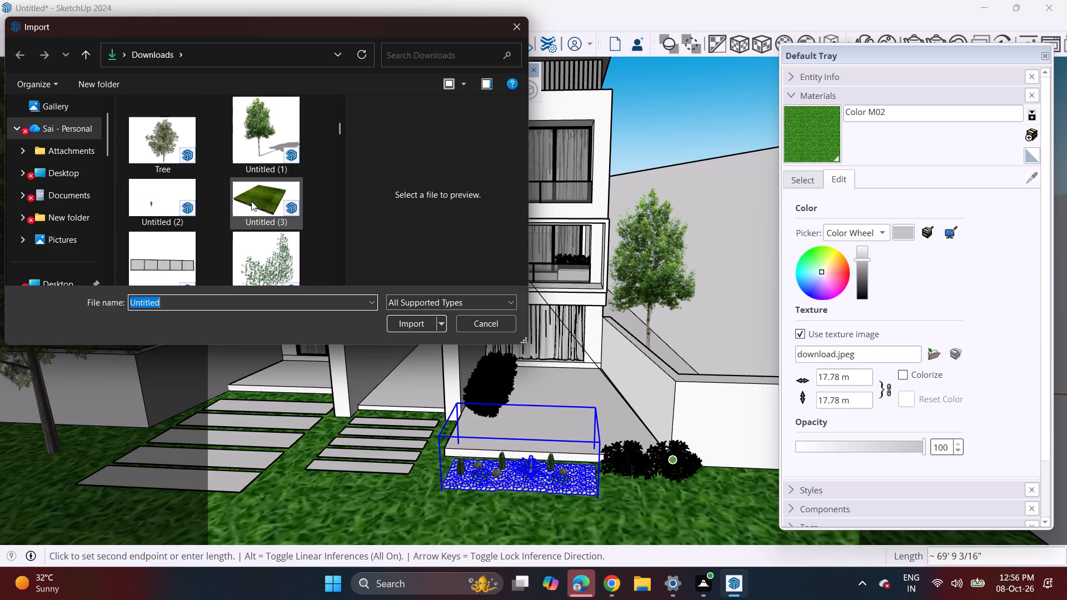
scroll(251, 201, up, 4)
scroll(251, 198, down, 1)
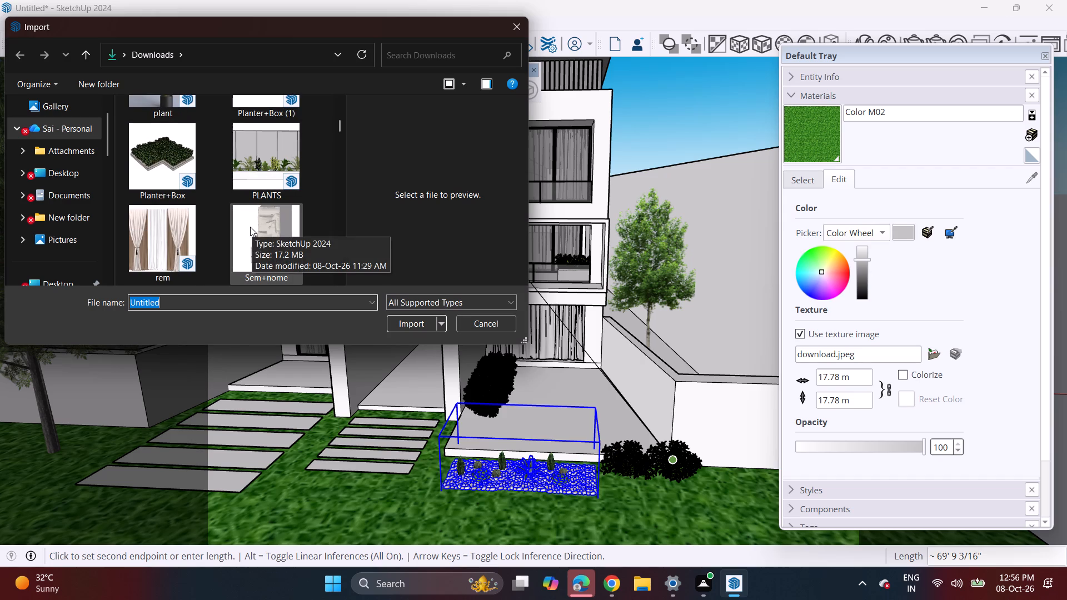
scroll(250, 227, up, 8)
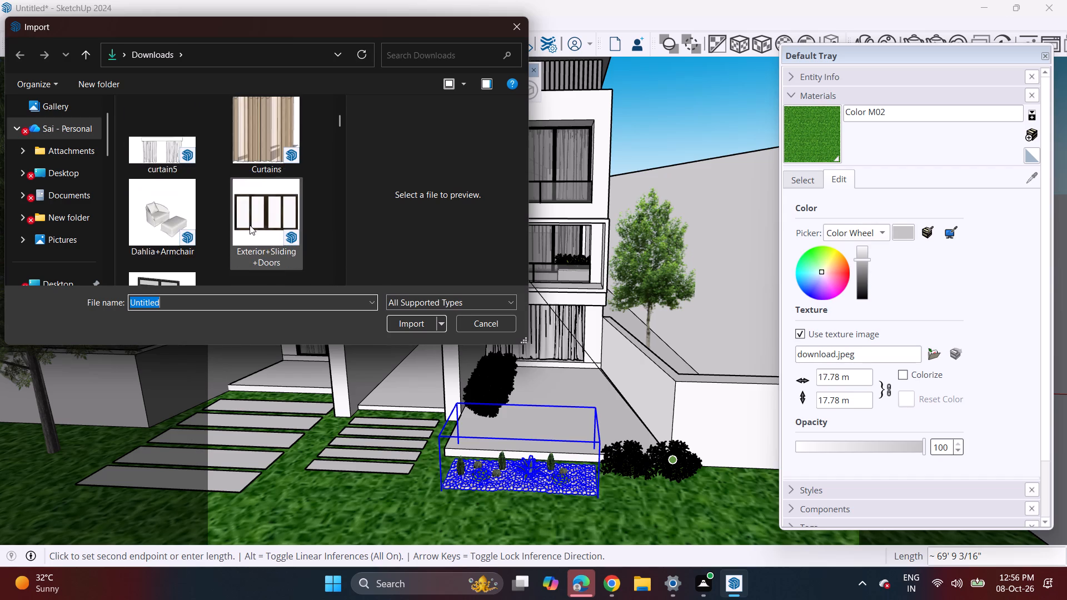
scroll(250, 225, up, 9)
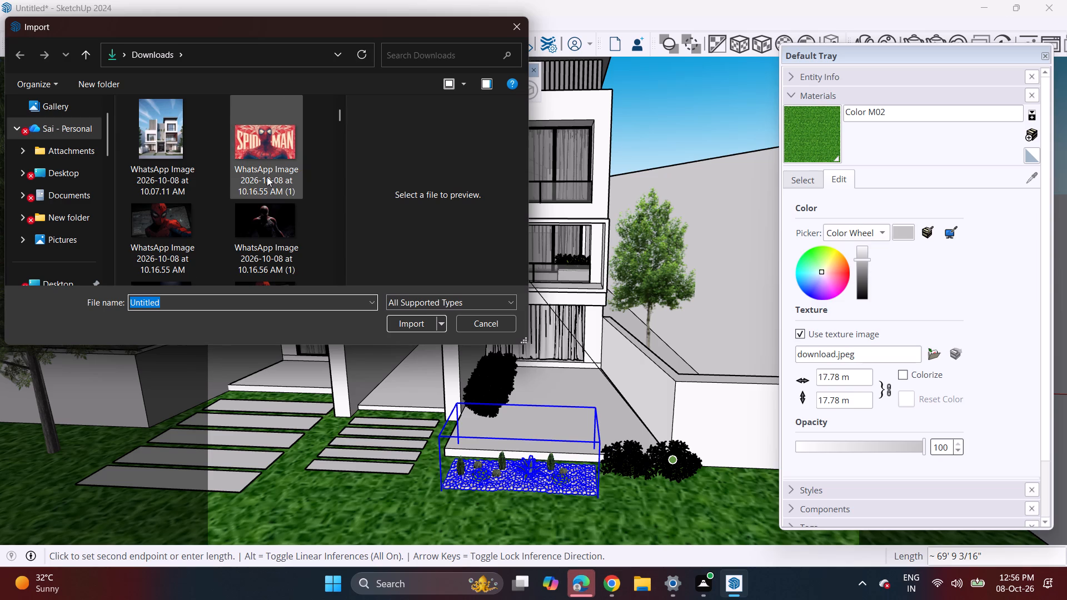
scroll(267, 177, up, 6)
Import the "sofaD71839)" model from the Downloads folder and place it on the right-hand porch near the curtained window.
scroll(266, 176, down, 11)
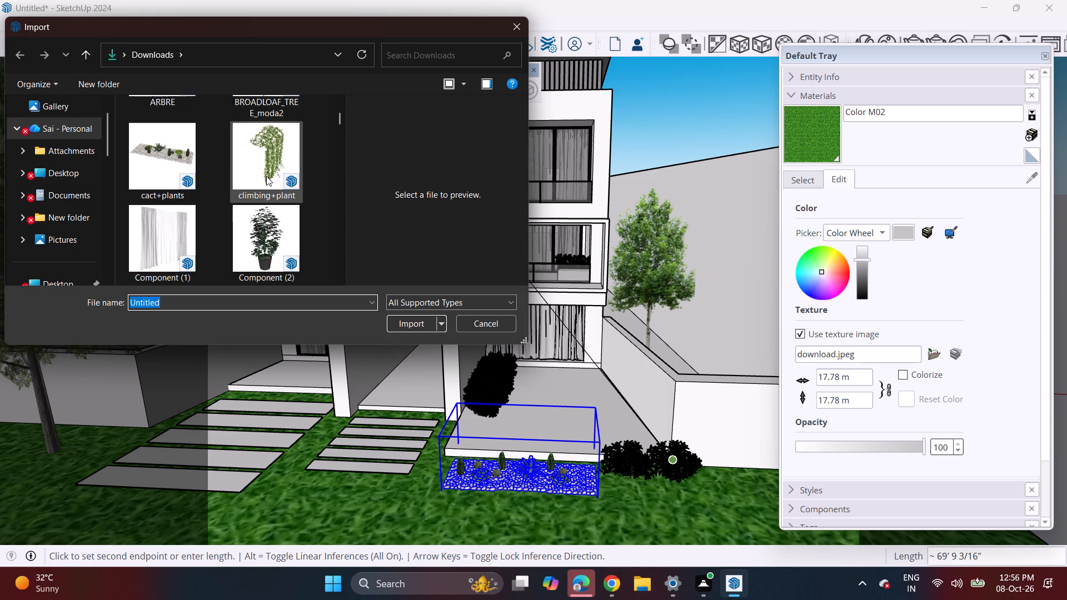
scroll(266, 176, down, 2)
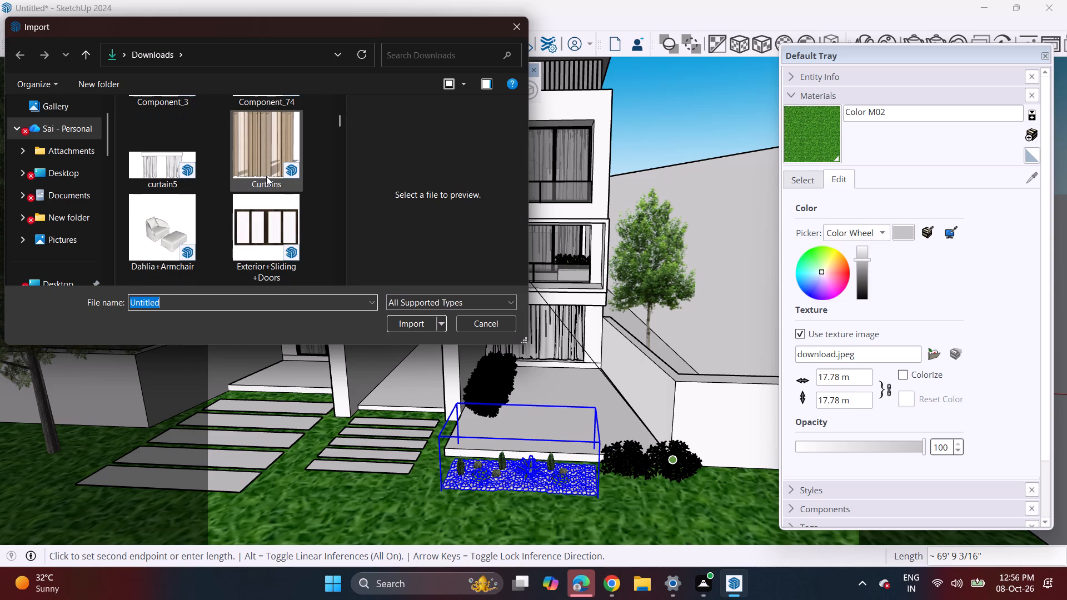
scroll(266, 176, down, 8)
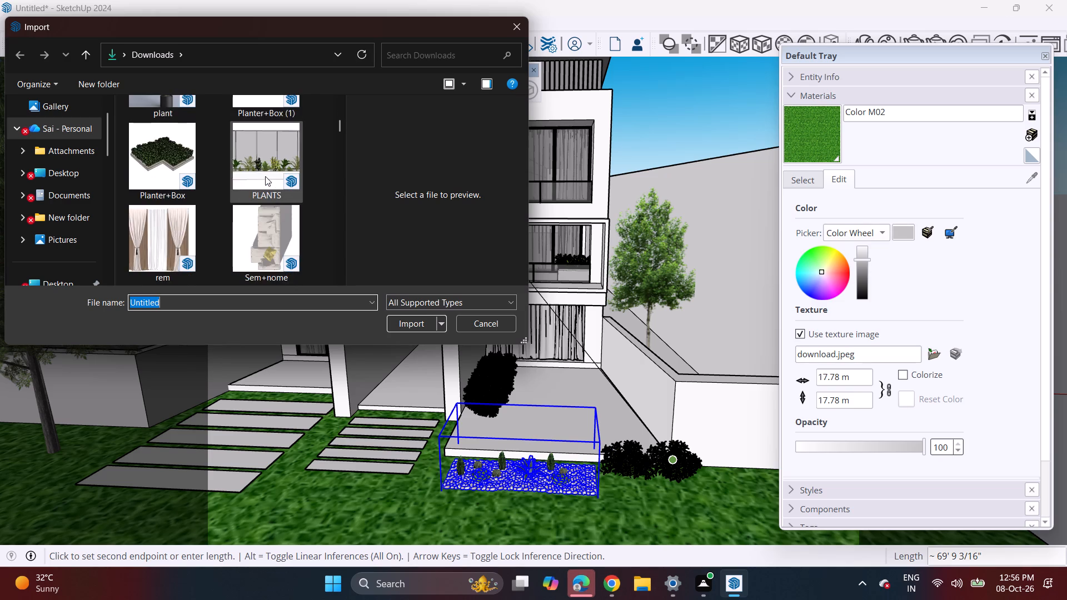
scroll(265, 176, down, 3)
click(270, 177)
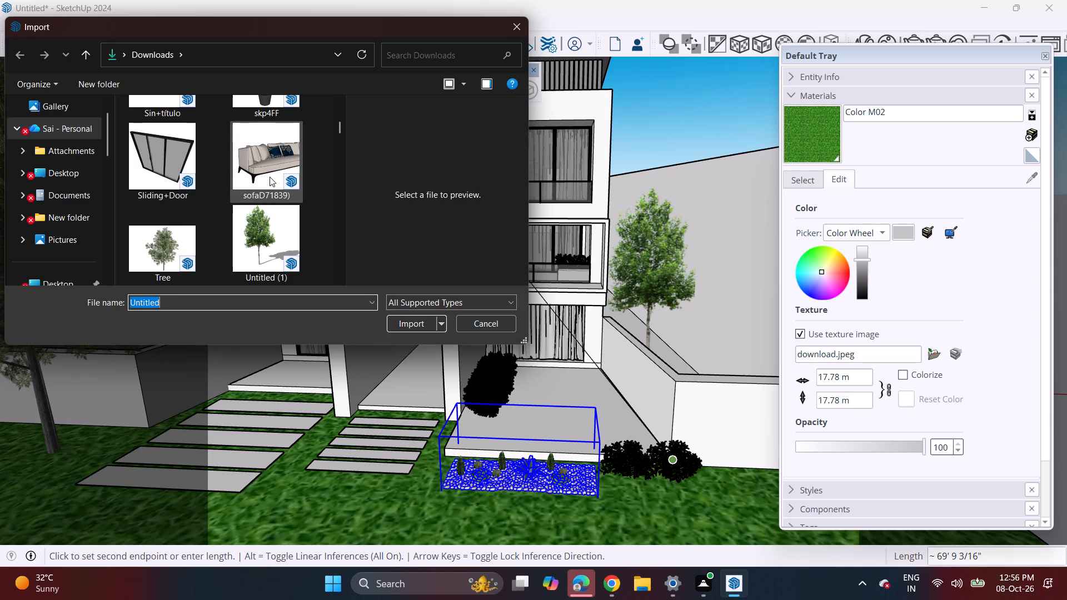
click(407, 329)
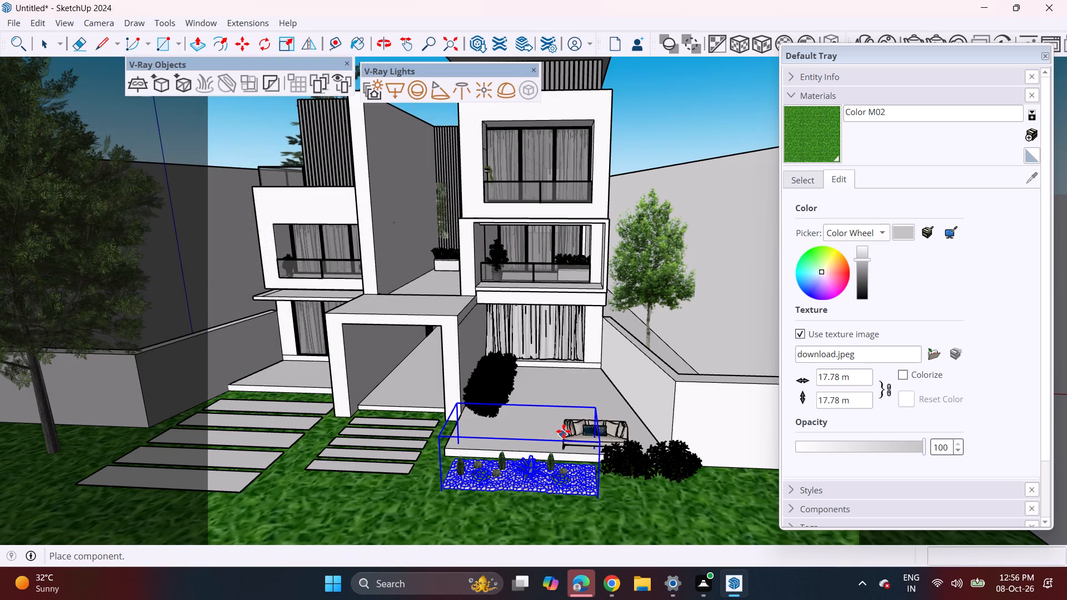
click(548, 381)
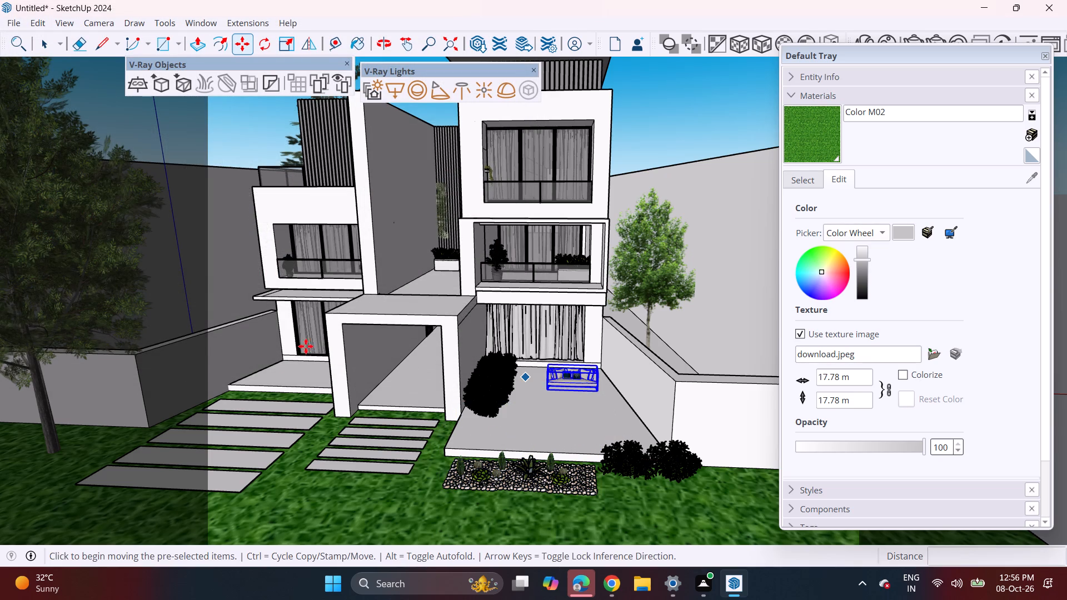
Rotate the imported sofa 90 degrees in the ground plane about a point on the right-hand porch floor.
click(258, 52)
click(266, 48)
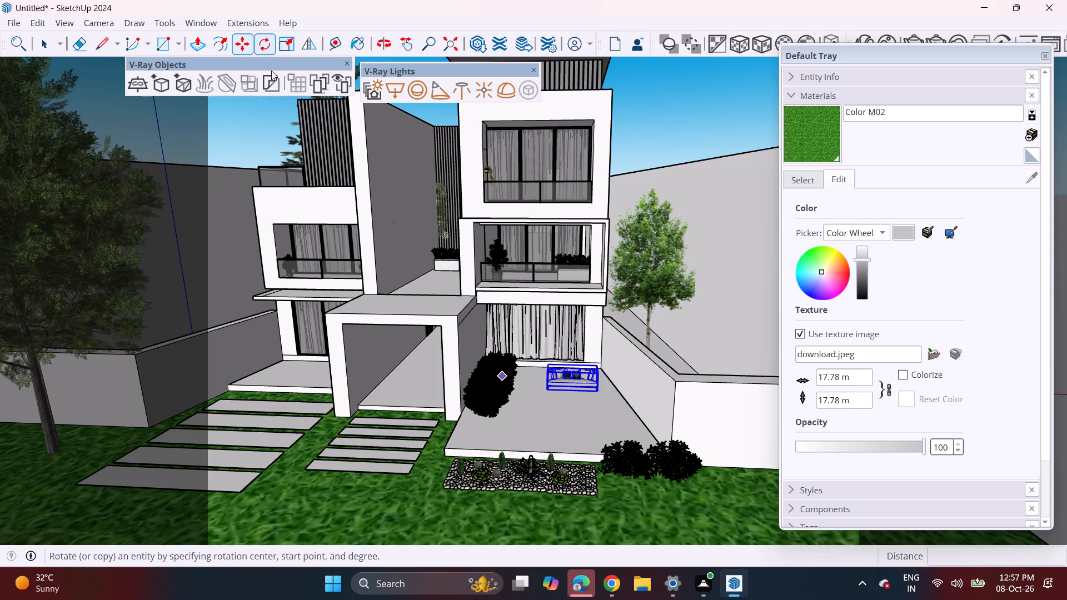
click(268, 42)
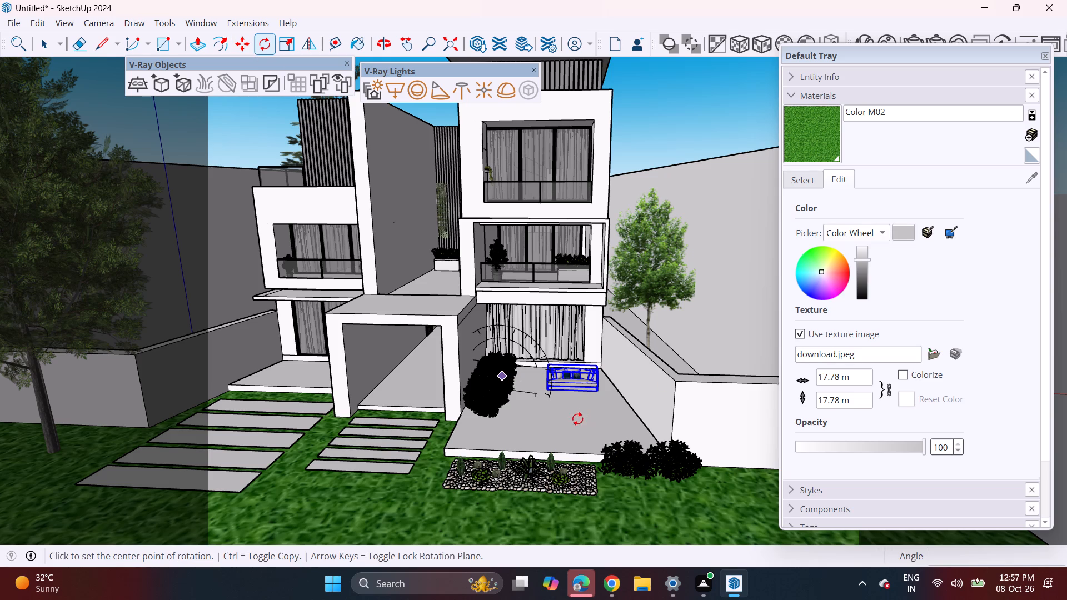
click(550, 424)
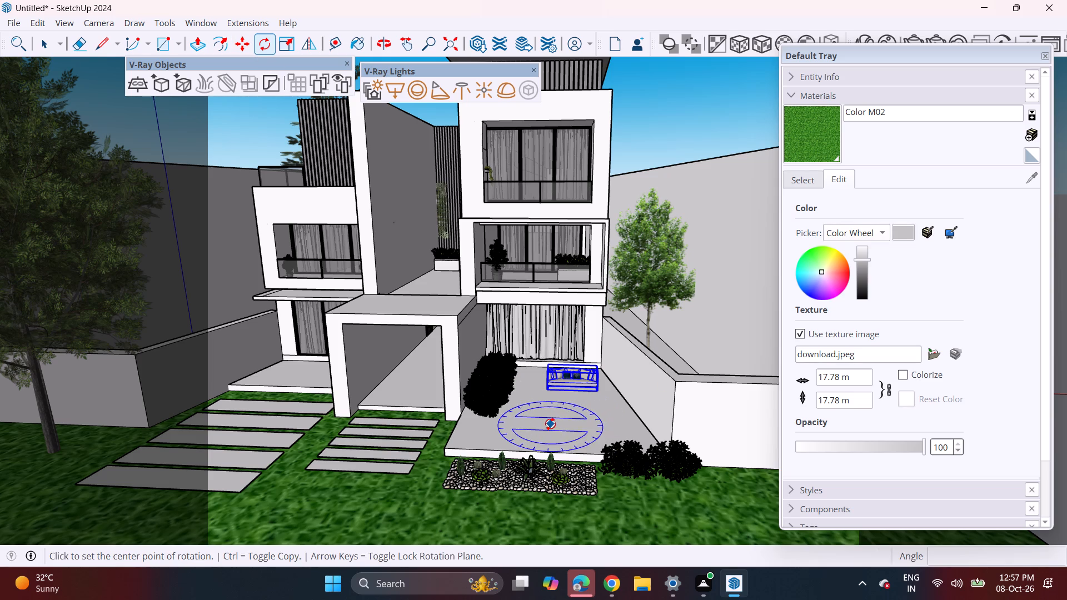
click(617, 424)
click(550, 465)
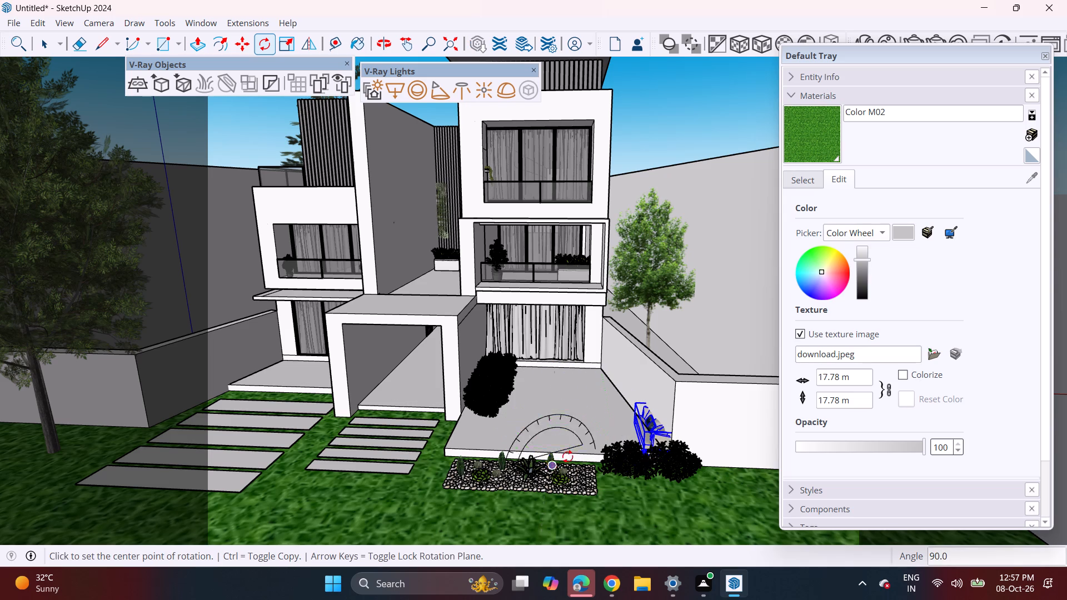
Move the rotated sofa back onto the right-hand porch, beside the boundary wall near the curtained window.
key(m)
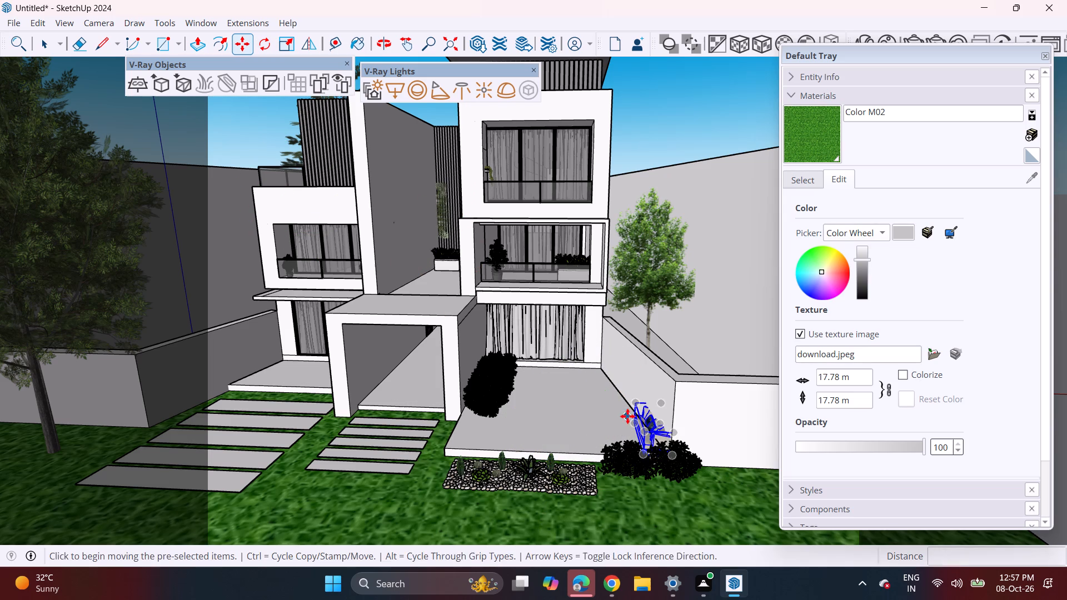
click(635, 426)
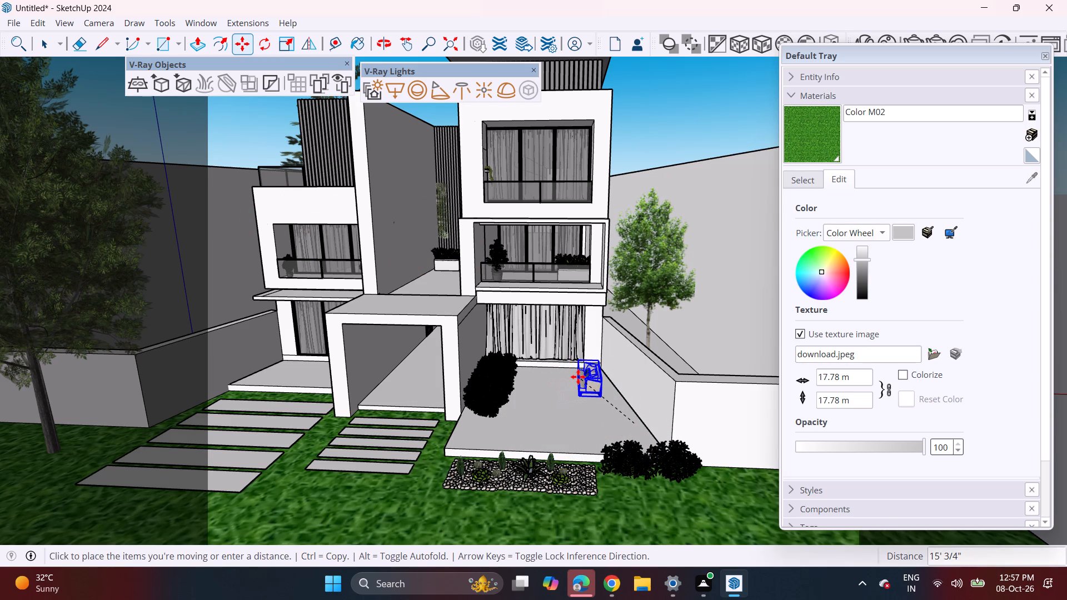
click(578, 377)
Scale the porch sofa up uniformly by a factor of about 1.69.
middle_drag(567, 402, 719, 411)
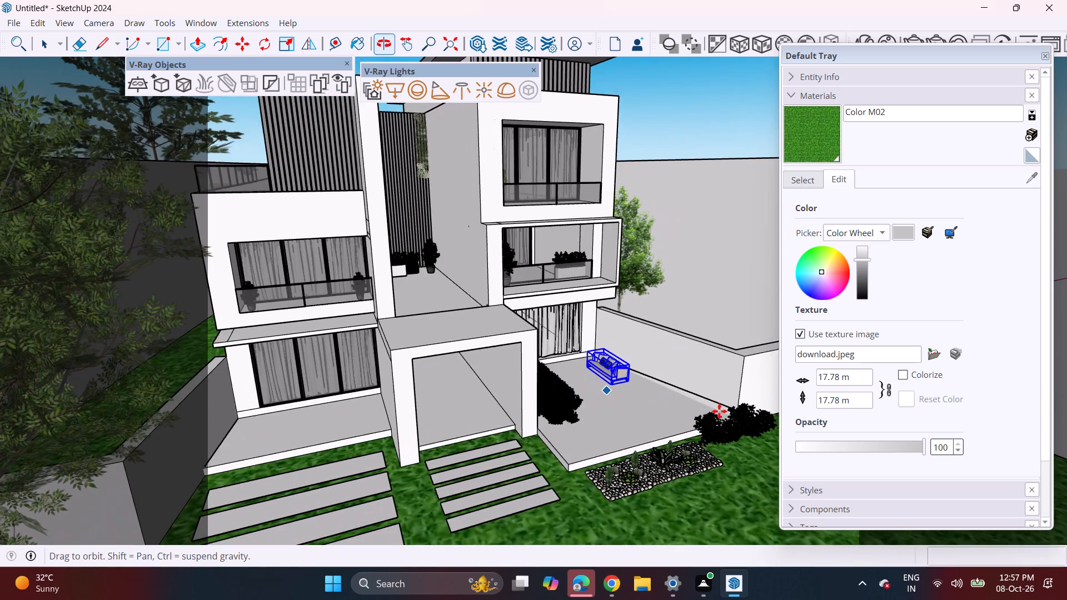
middle_drag(719, 411, 719, 414)
scroll(666, 364, up, 4)
click(292, 39)
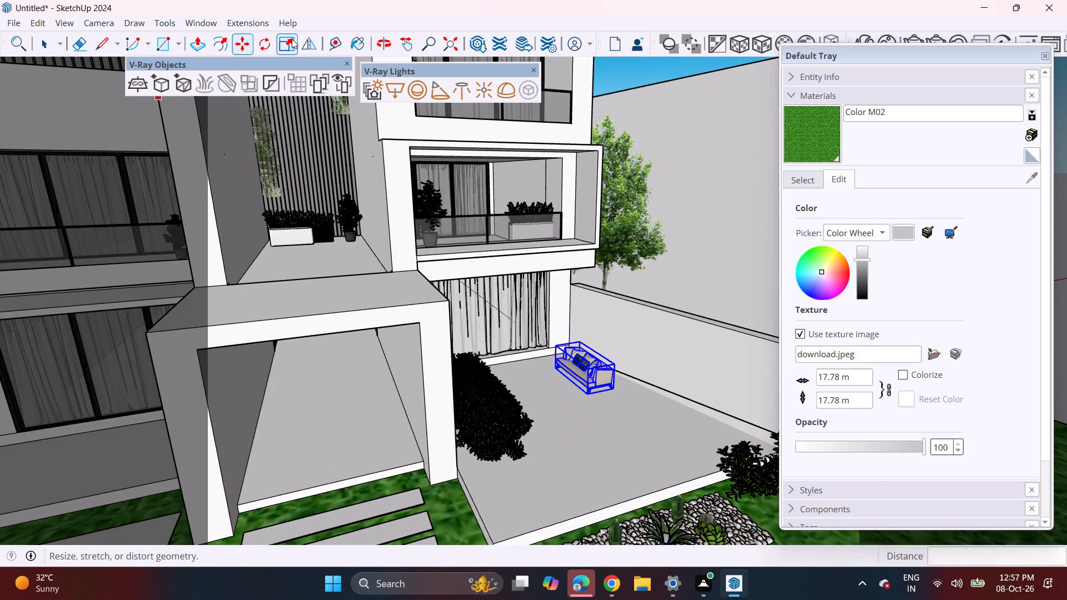
click(617, 359)
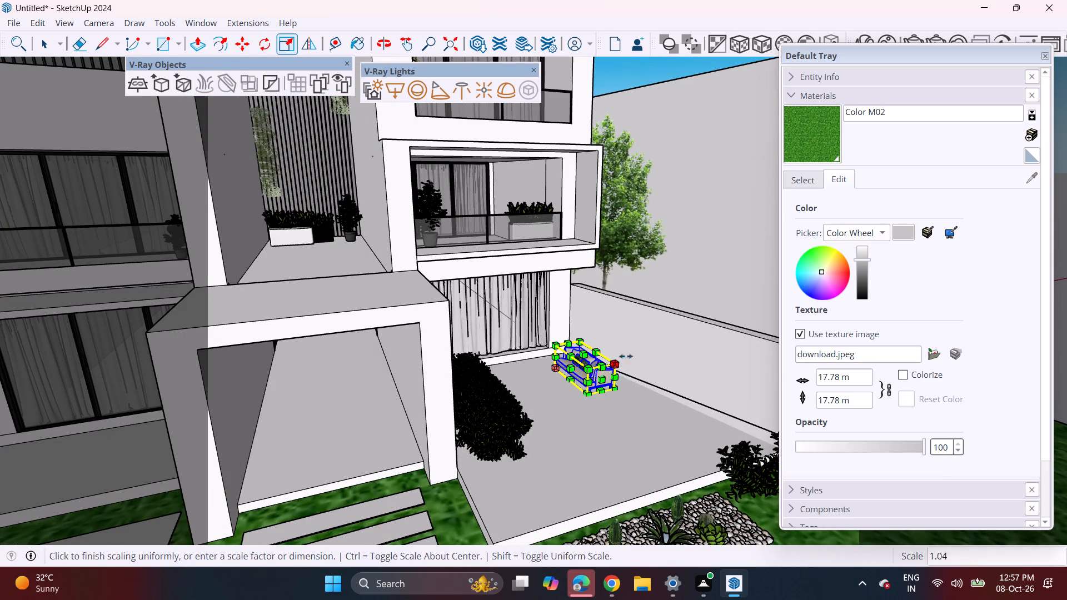
click(662, 341)
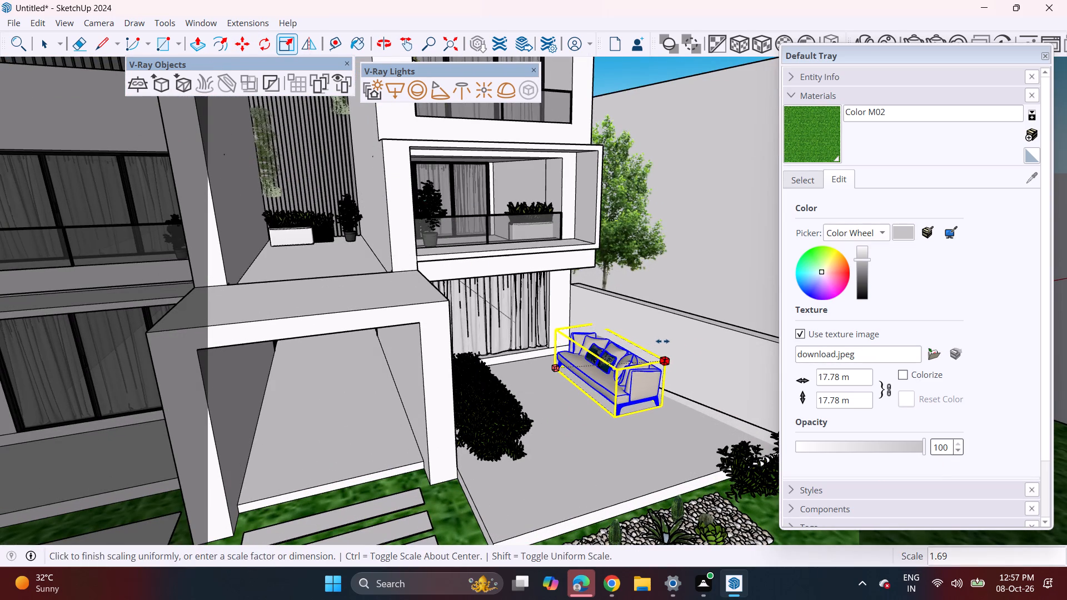
middle_drag(570, 401, 457, 359)
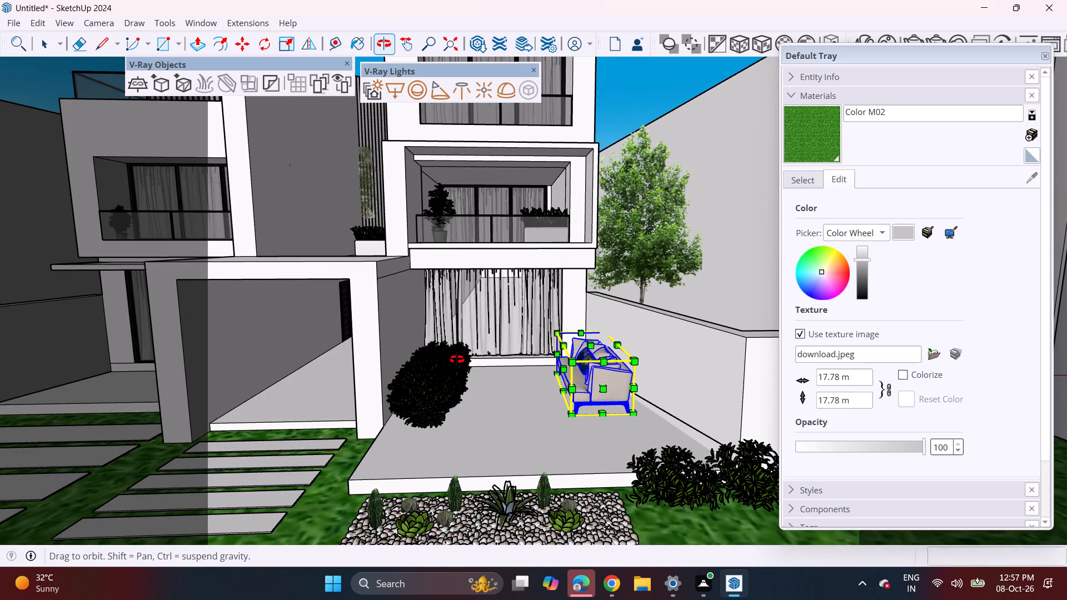
middle_drag(457, 359, 452, 350)
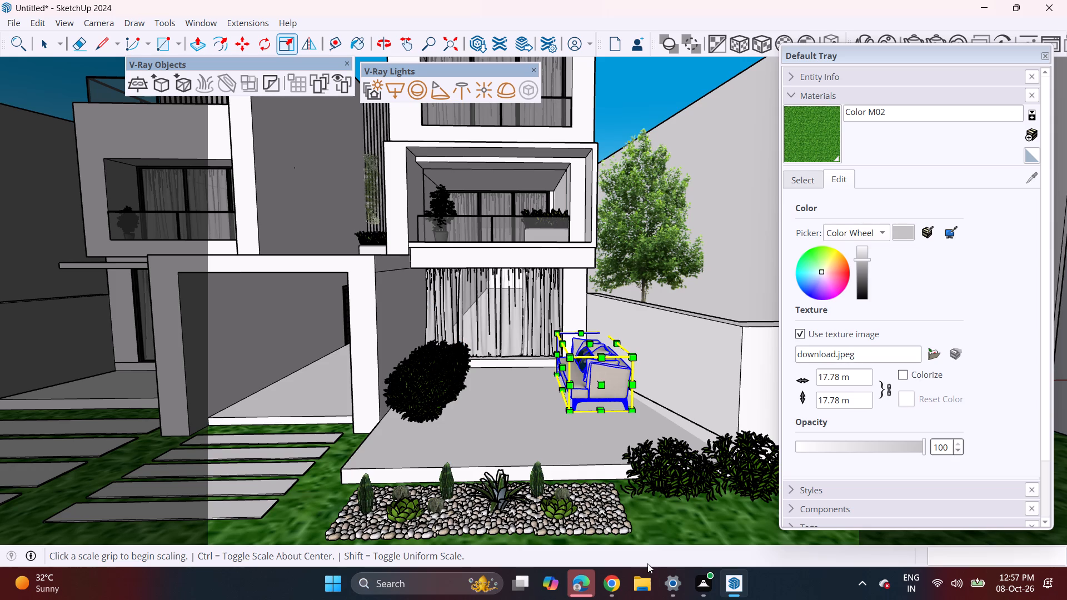
Switch to the 3D Warehouse grass results in Chrome and download the 872 KB dark green "Grass" patch as a SketchUp file.
click(609, 583)
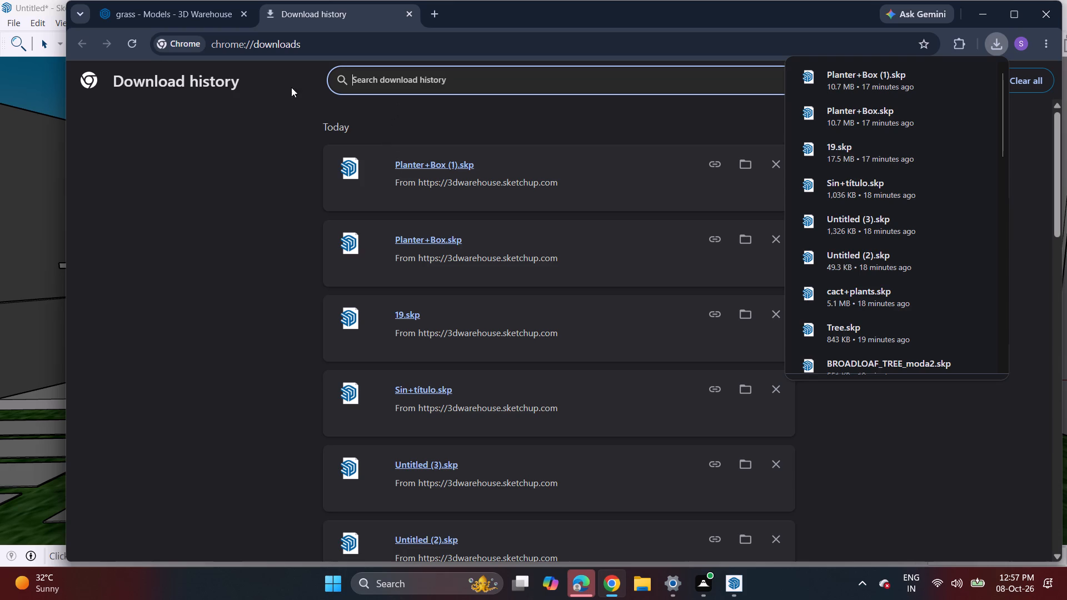
click(81, 45)
click(197, 17)
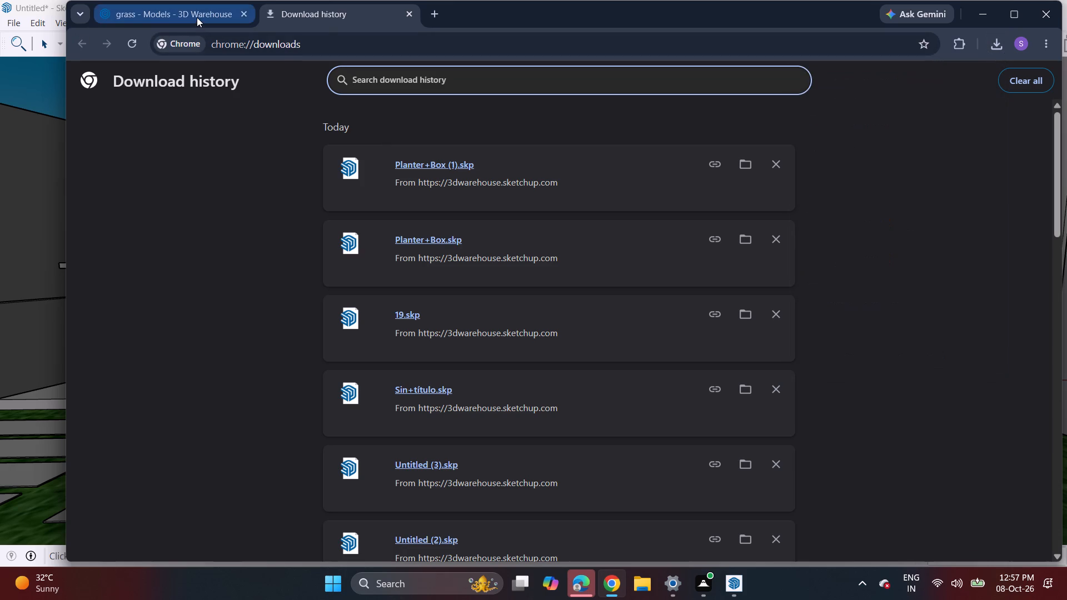
double_click(451, 287)
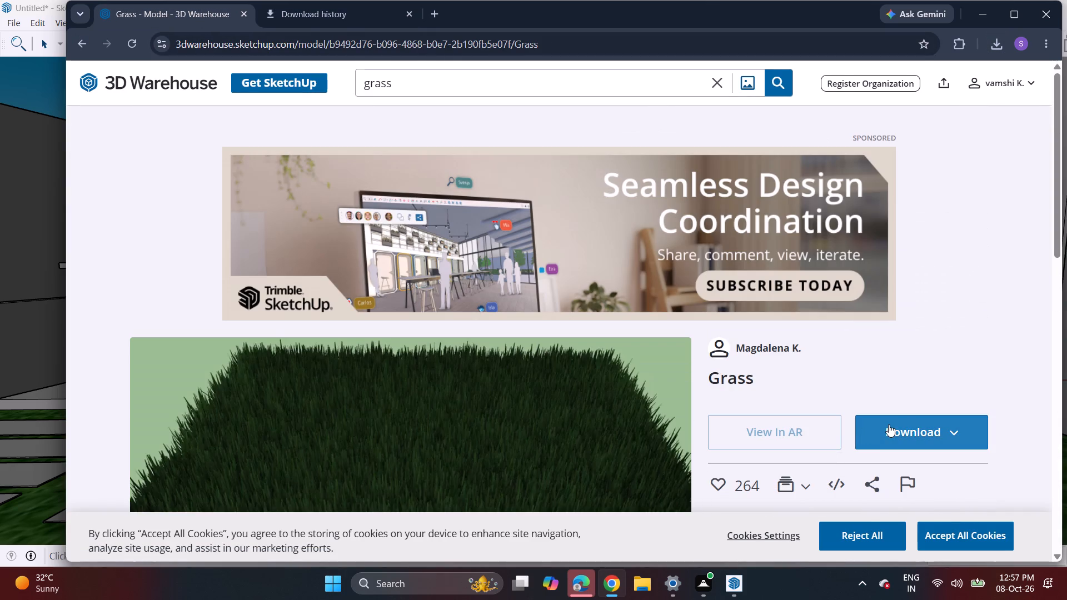
click(889, 424)
click(910, 312)
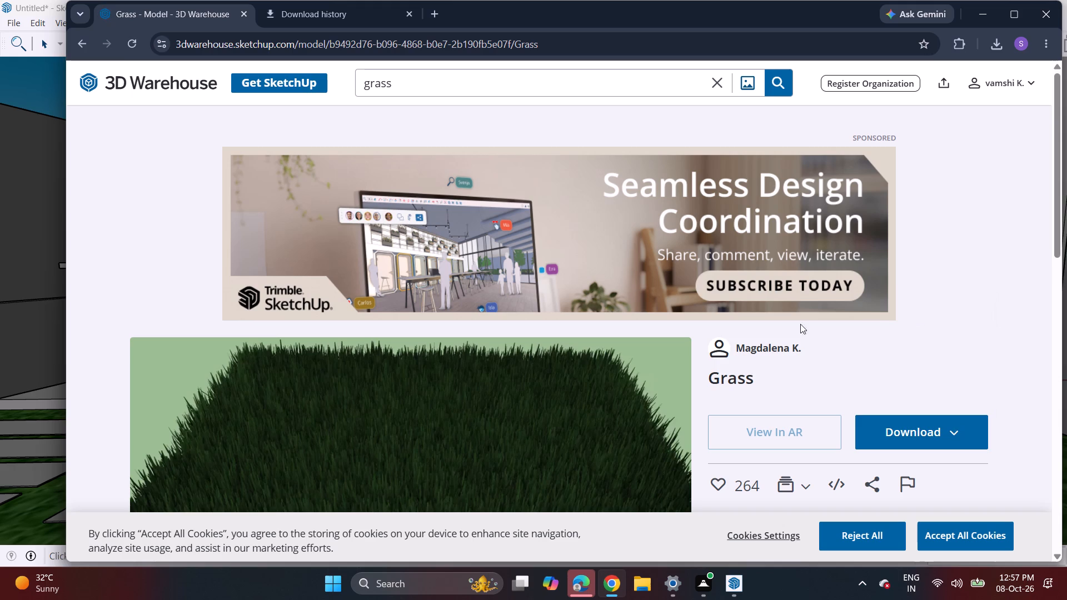
Return to the grass results and download the 974 KB "grass" strip model as a SketchUp file.
click(81, 41)
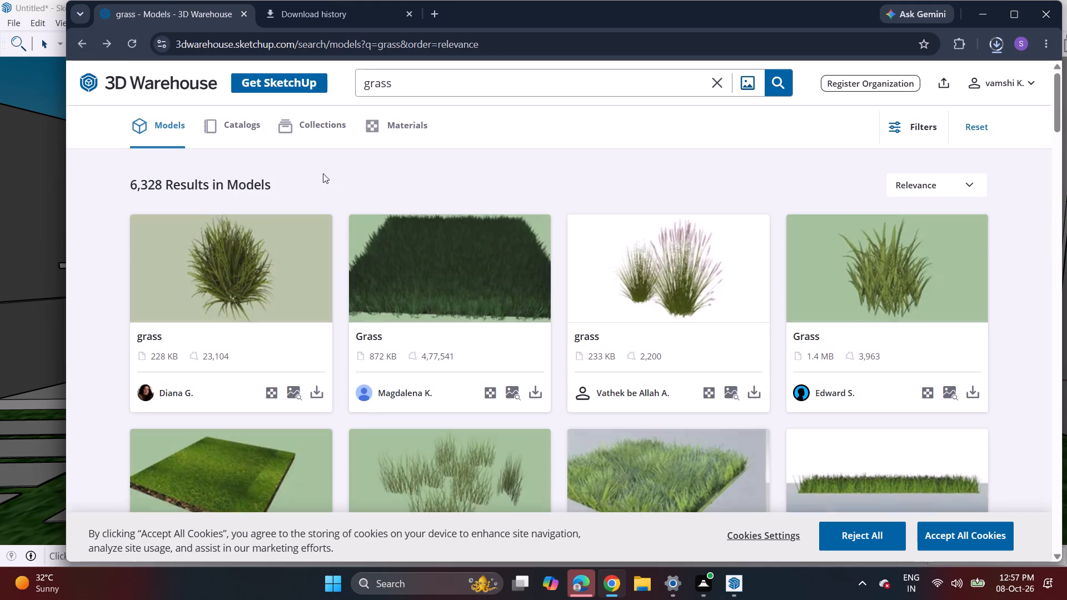
scroll(555, 324, down, 1)
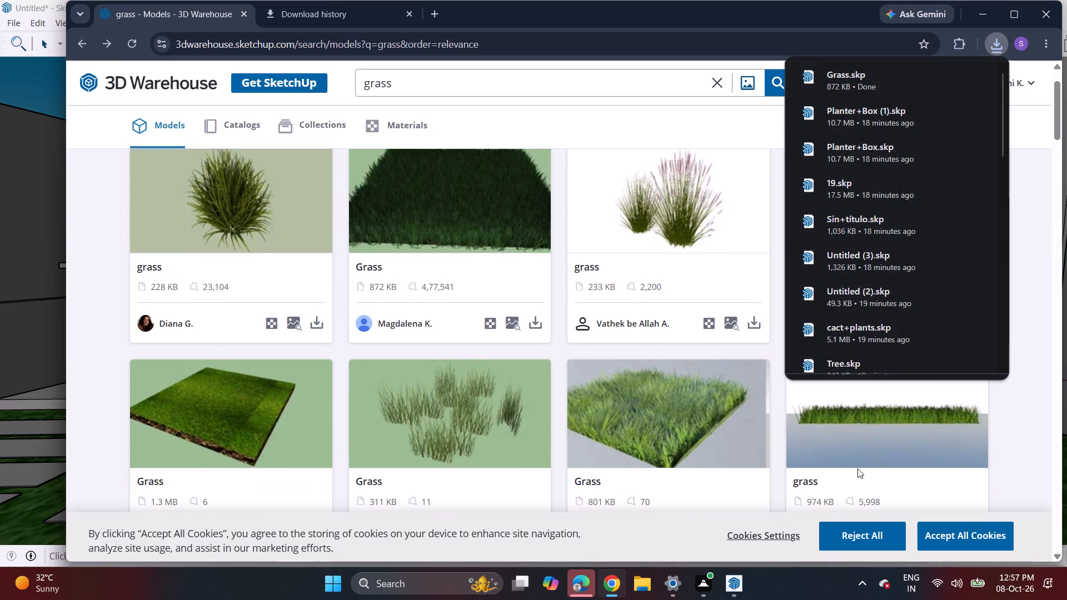
scroll(879, 459, down, 1)
click(970, 468)
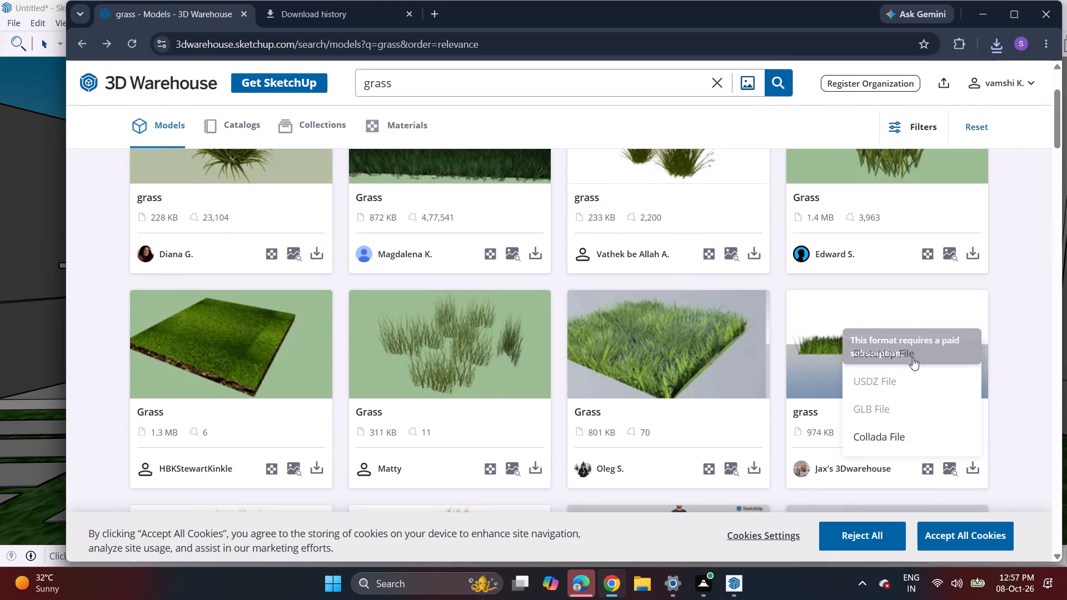
click(913, 354)
Look through the remaining grass results for other suitable lawn or planting models.
scroll(574, 335, down, 3)
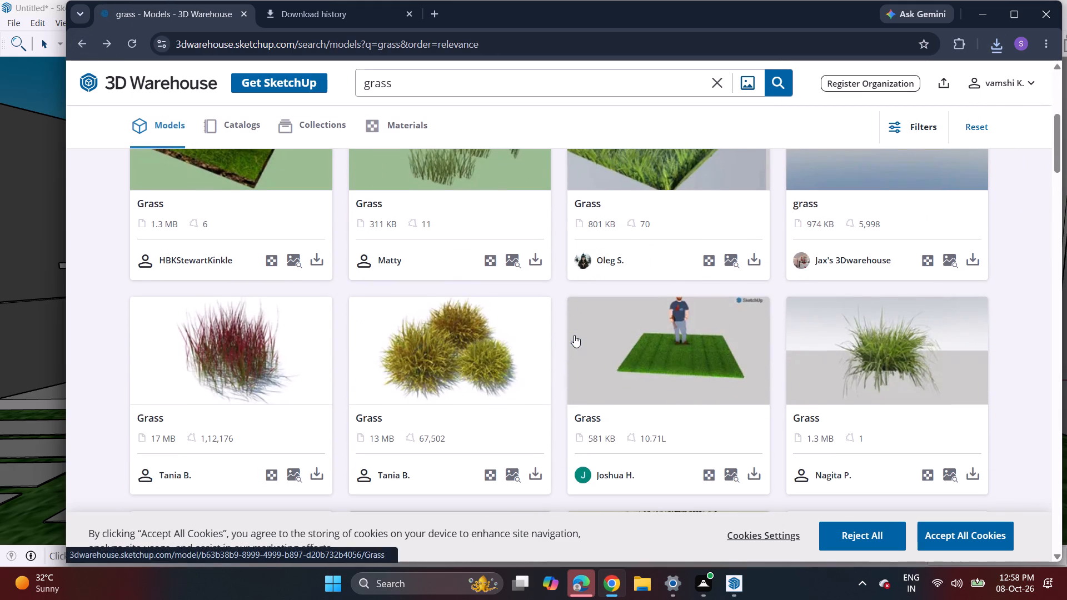
scroll(574, 335, down, 1)
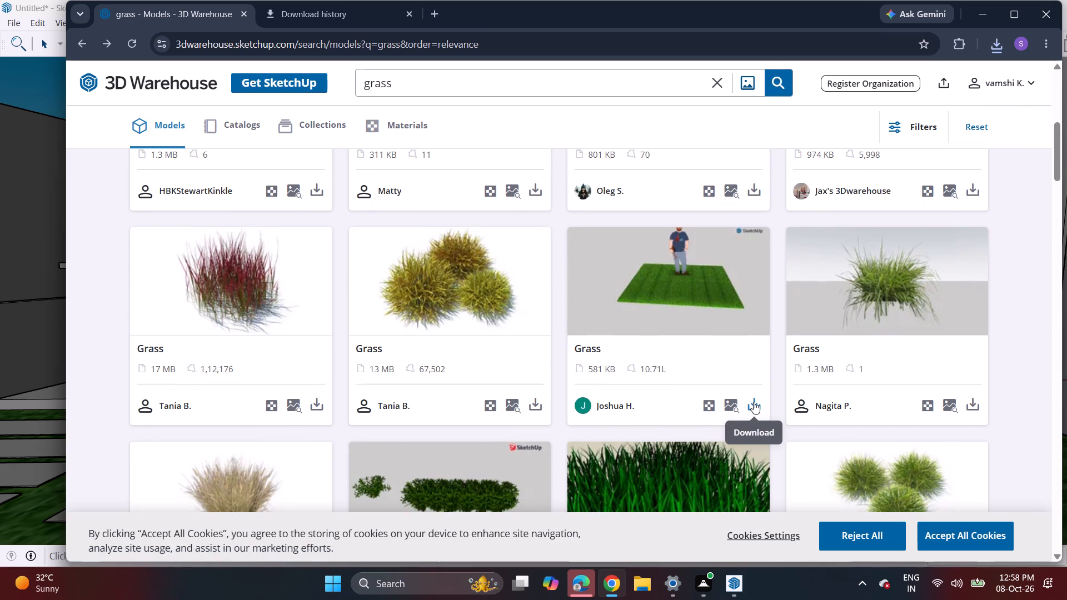
scroll(642, 382, down, 4)
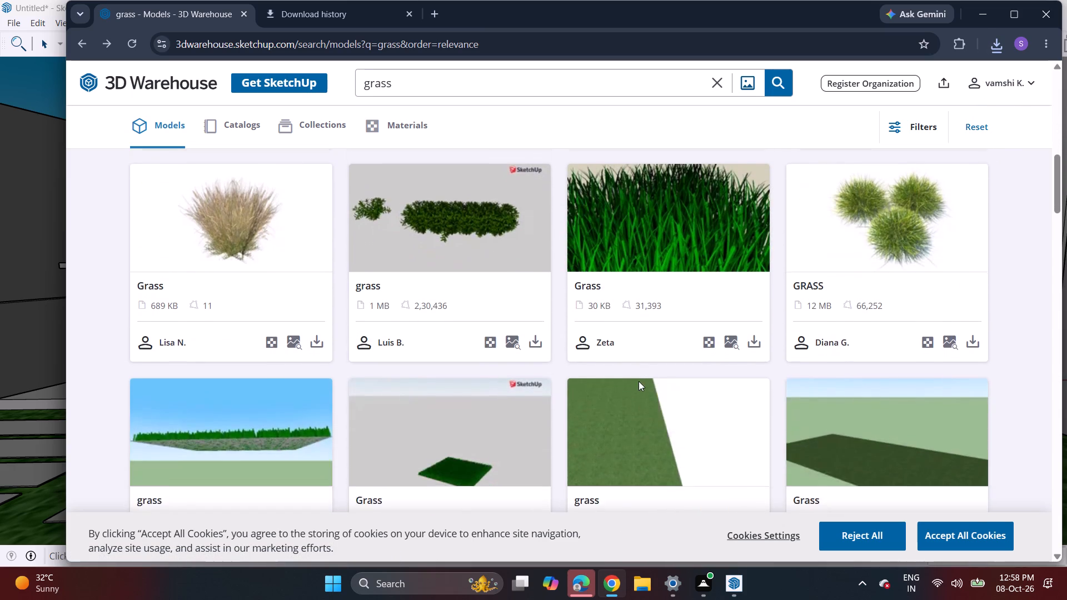
scroll(639, 381, down, 5)
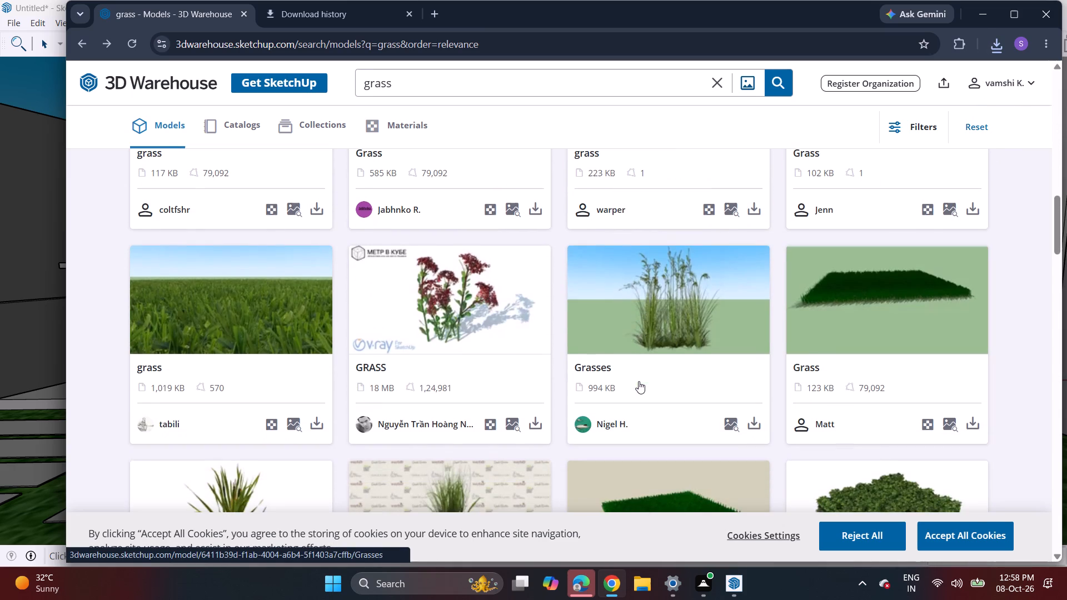
scroll(639, 381, down, 2)
scroll(546, 334, down, 1)
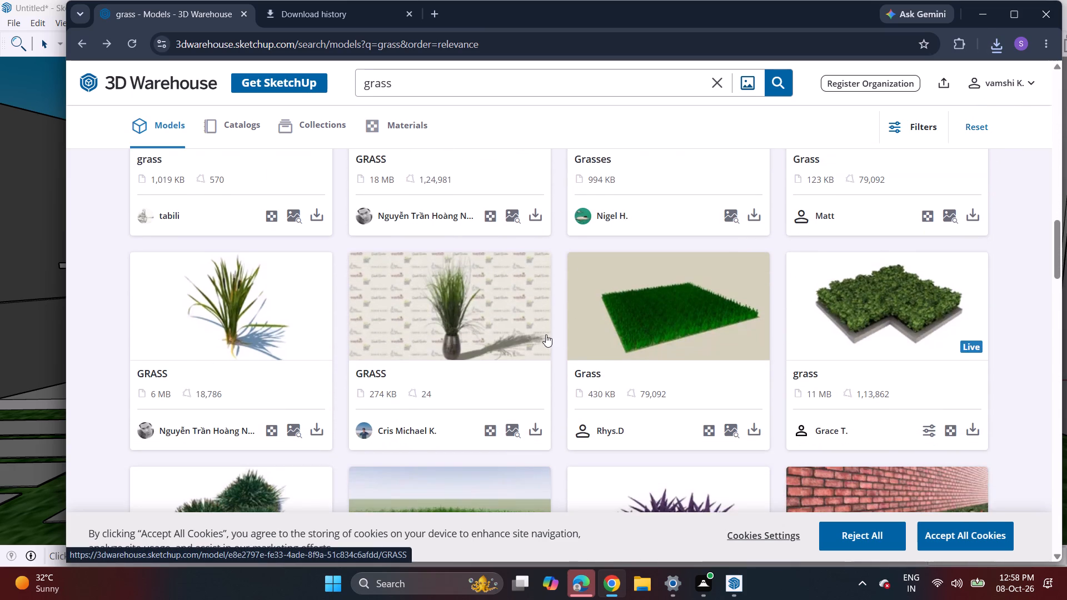
scroll(753, 377, down, 4)
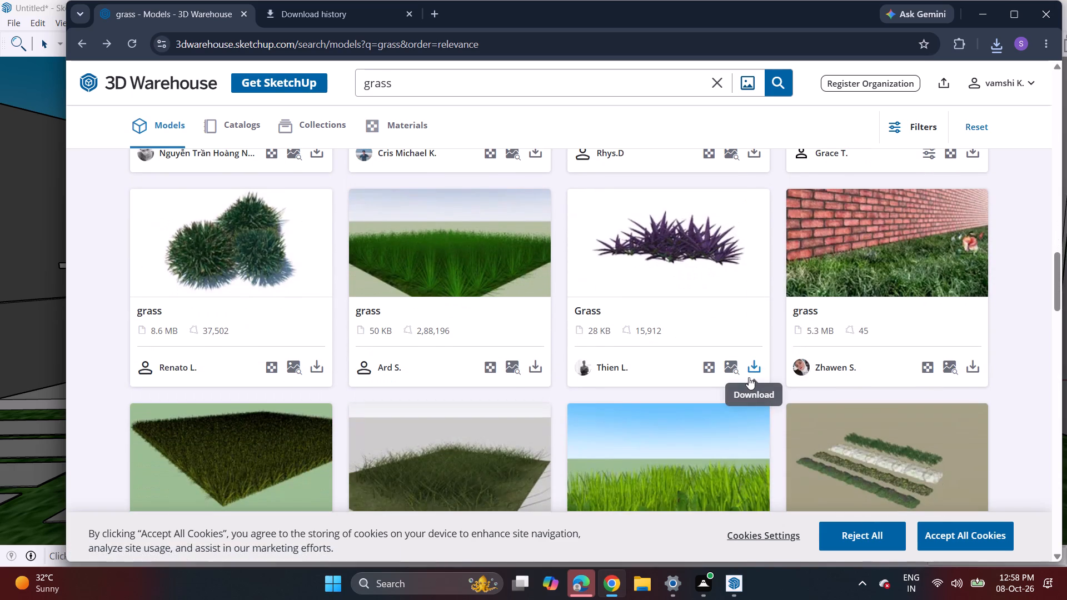
Search 3D Warehouse for "outside bed" and download the "outside bed" lounger with side table as a SketchUp file.
click(713, 88)
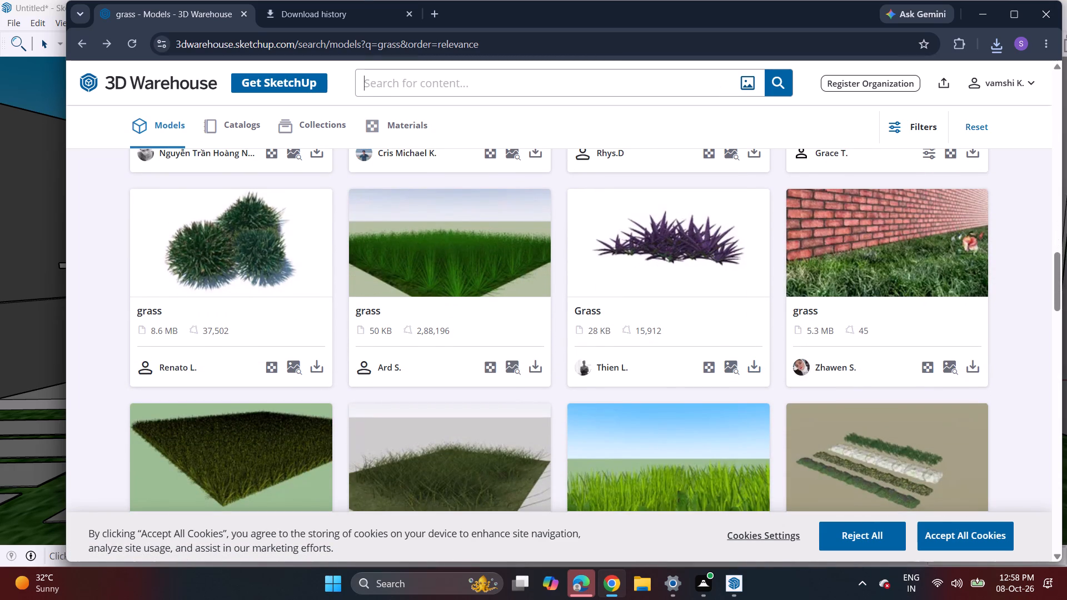
text(outside bed)
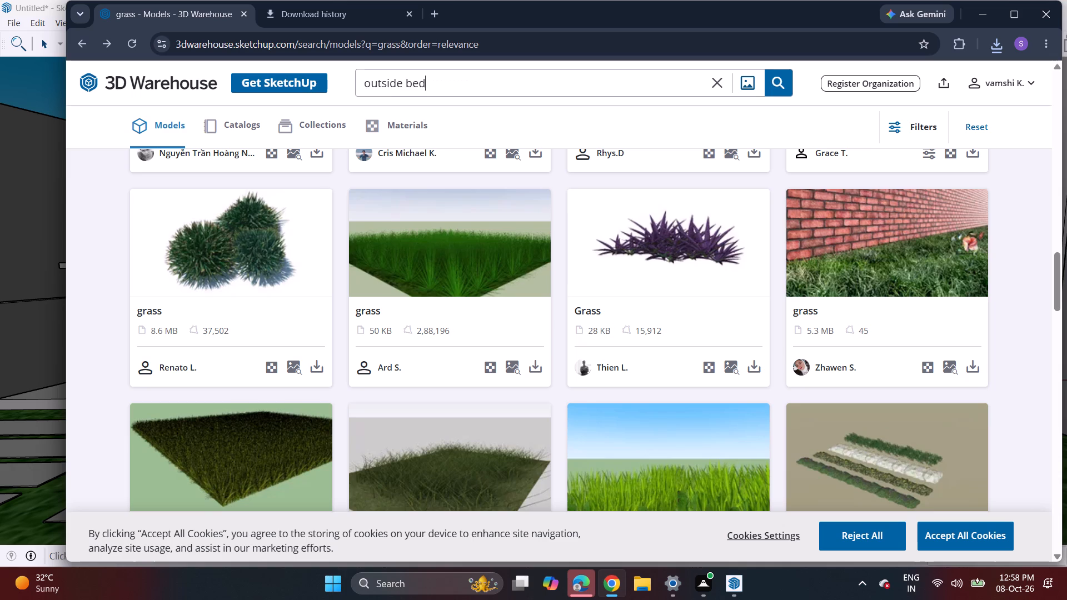
key(Return)
scroll(535, 237, up, 5)
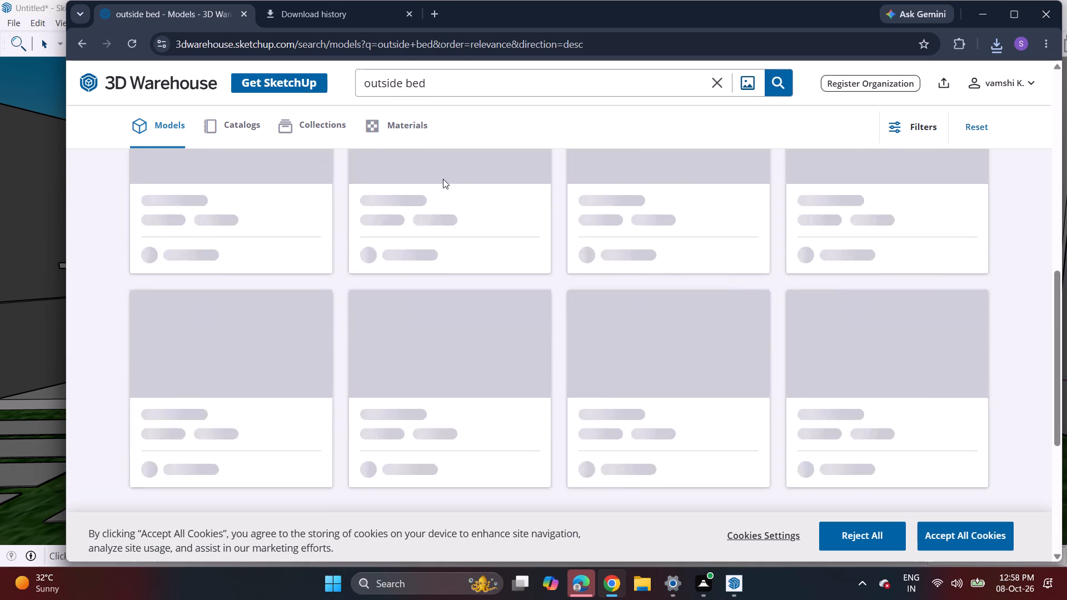
scroll(443, 179, up, 14)
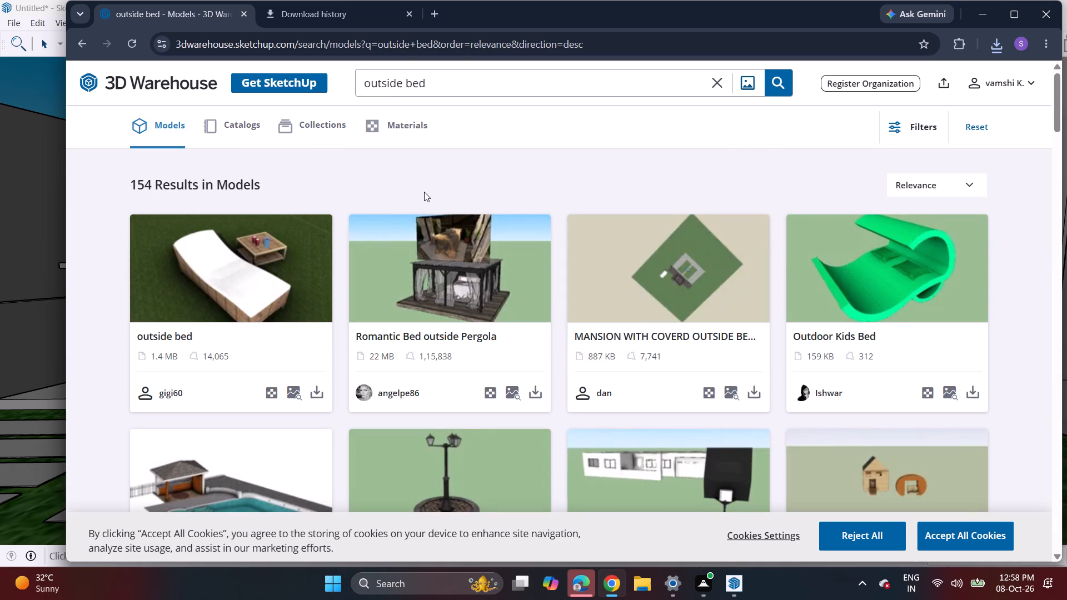
click(320, 399)
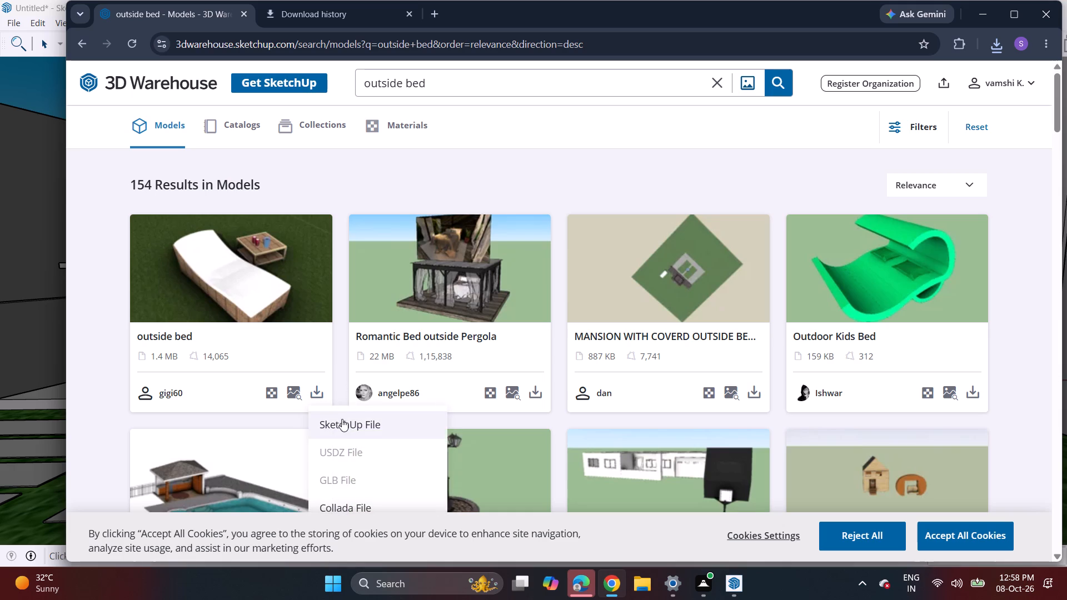
click(343, 423)
Find the "Sunbed with small table and parasol" model in the results and download it as a SketchUp file.
scroll(311, 374, down, 3)
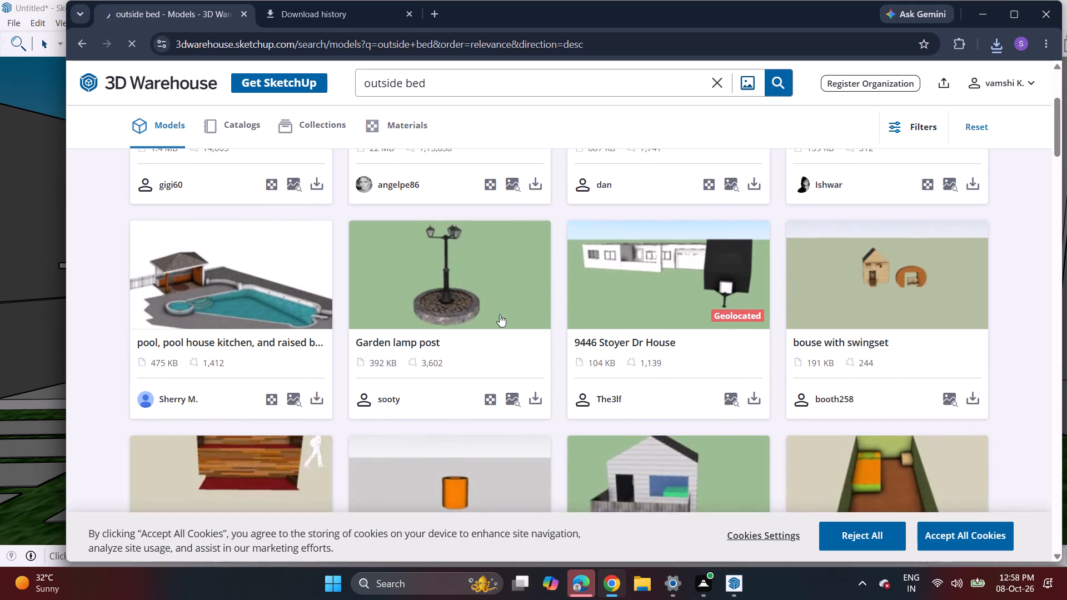
scroll(535, 300, down, 9)
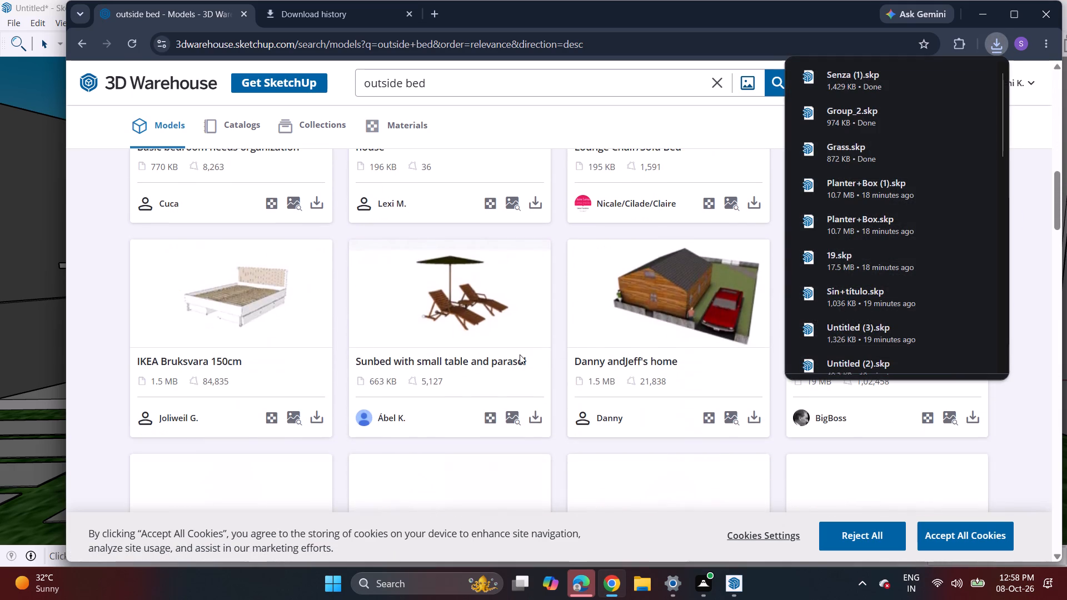
click(538, 421)
click(554, 452)
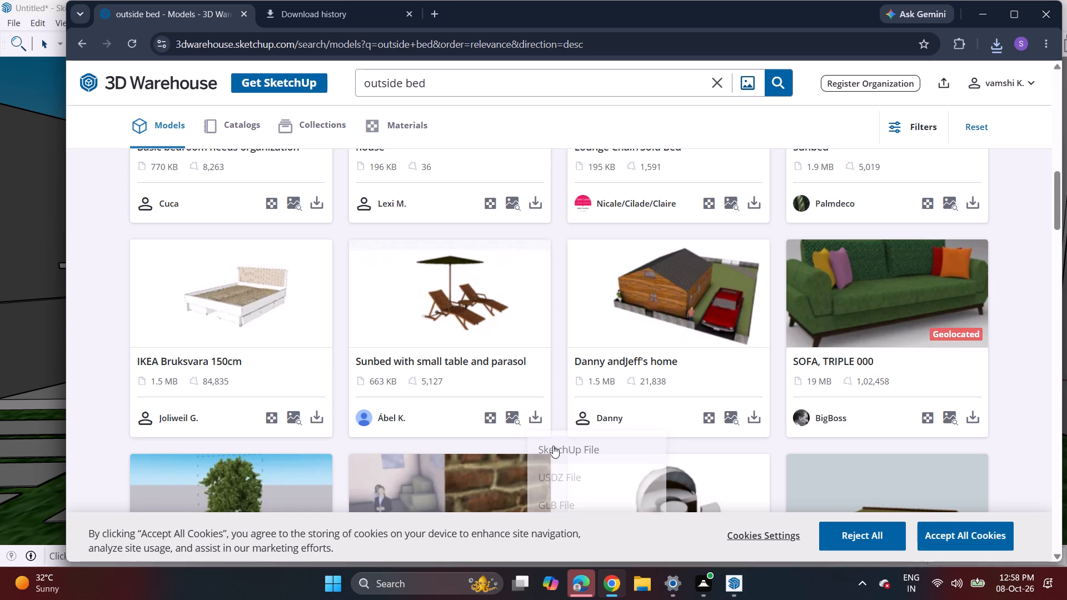
Look through more "outside bed" results for outdoor furniture and switch back to the house model in SketchUp.
scroll(522, 337, down, 4)
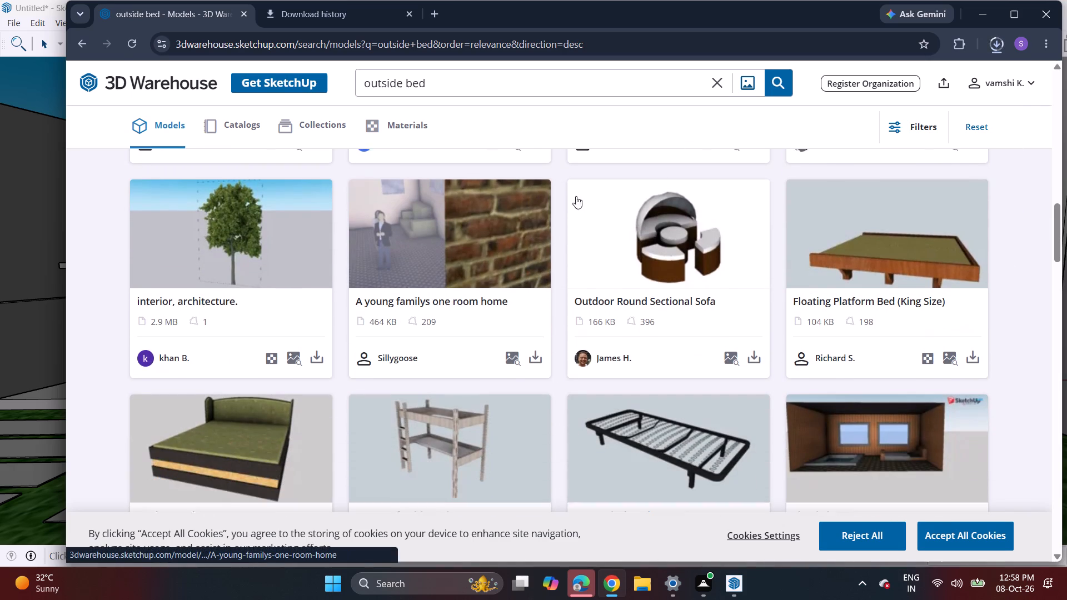
scroll(435, 318, down, 4)
click(726, 591)
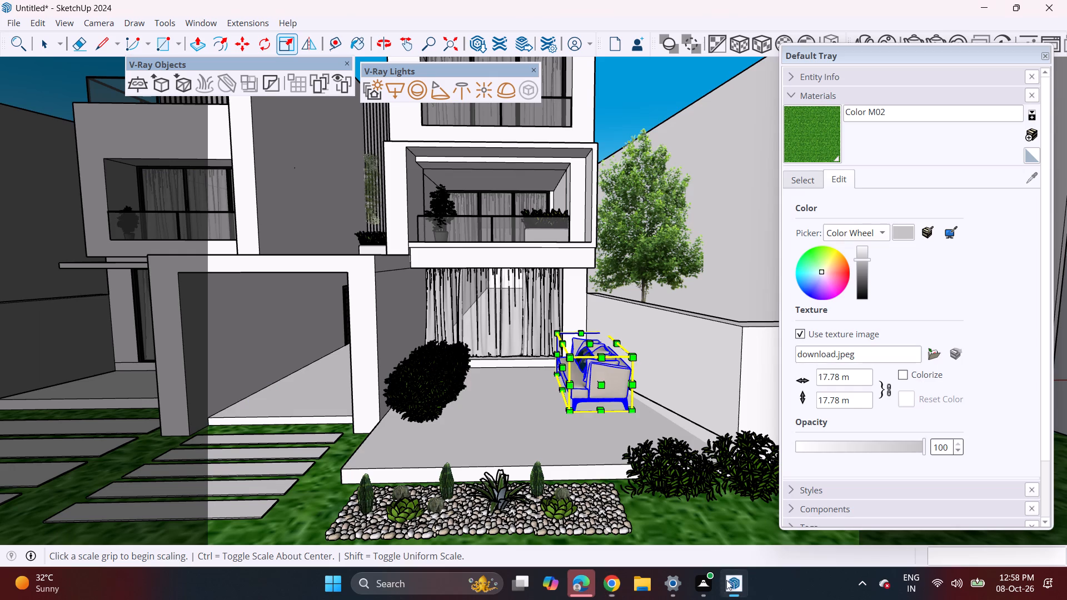
Delete the selected armchair from the front terrace.
key(Delete)
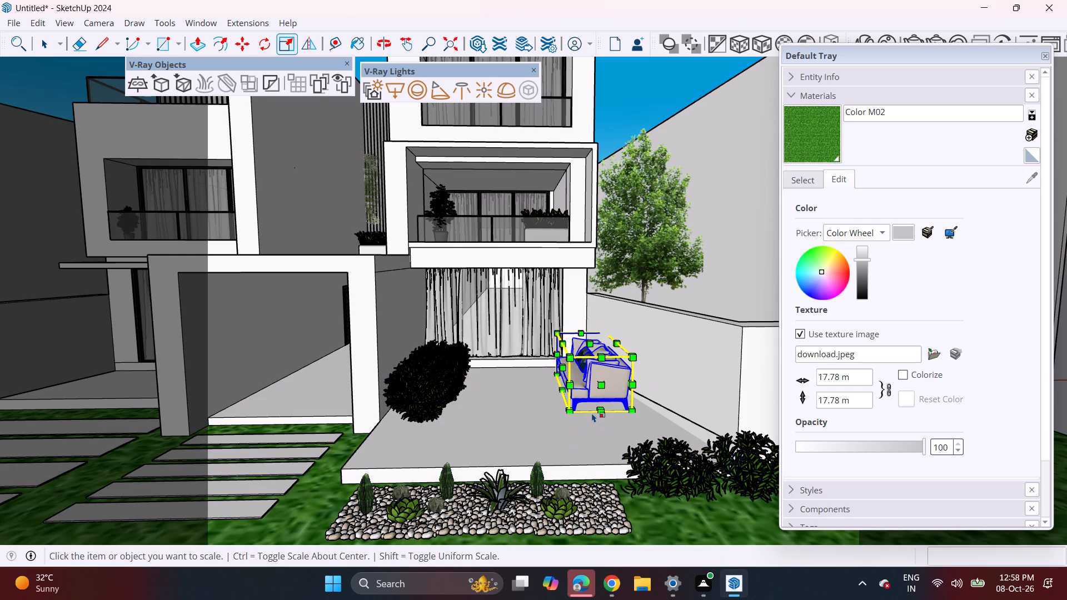
Import the "sunbed" model from the Downloads folder and place it on the front terrace.
click(12, 30)
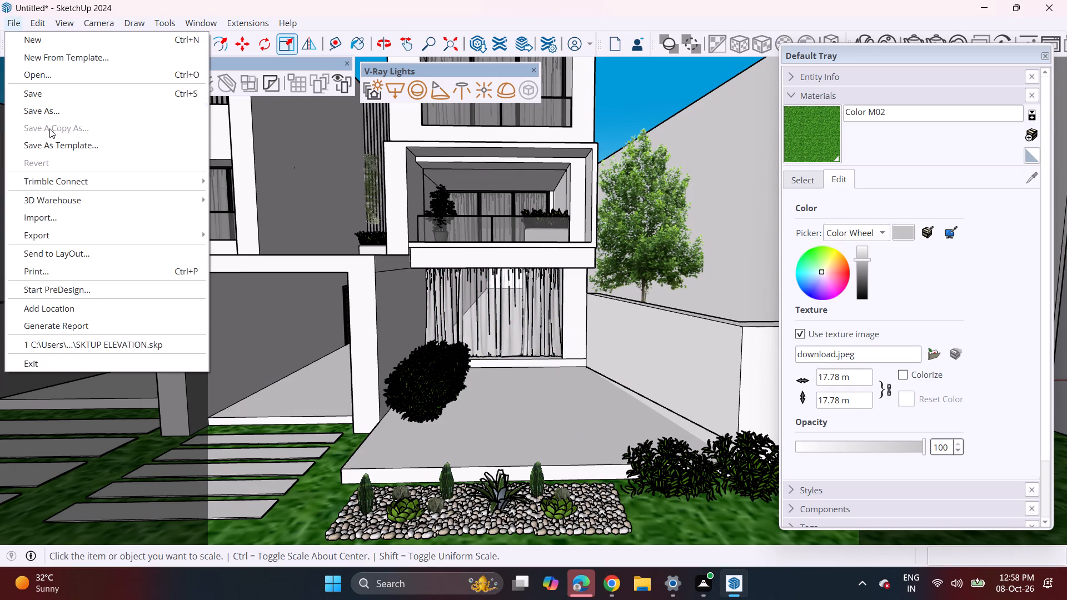
click(112, 221)
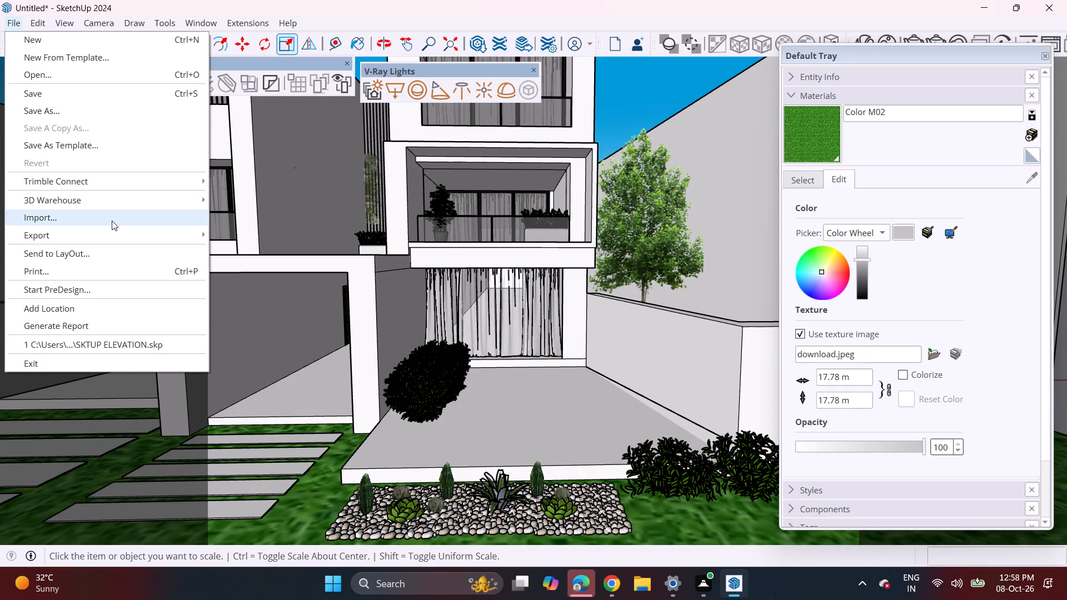
scroll(220, 202, down, 5)
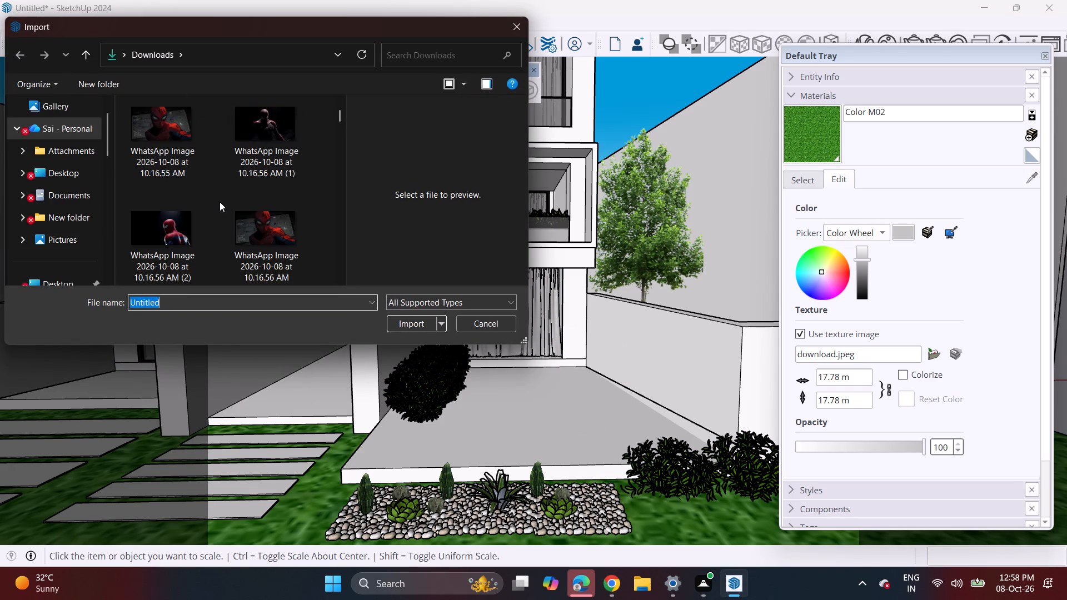
scroll(220, 202, down, 9)
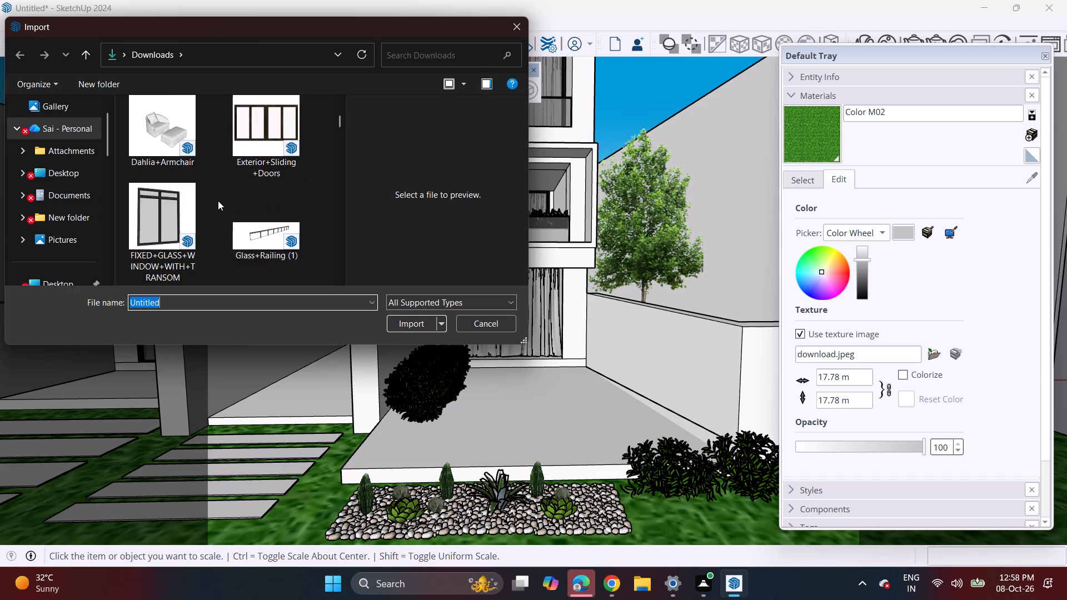
scroll(218, 201, down, 7)
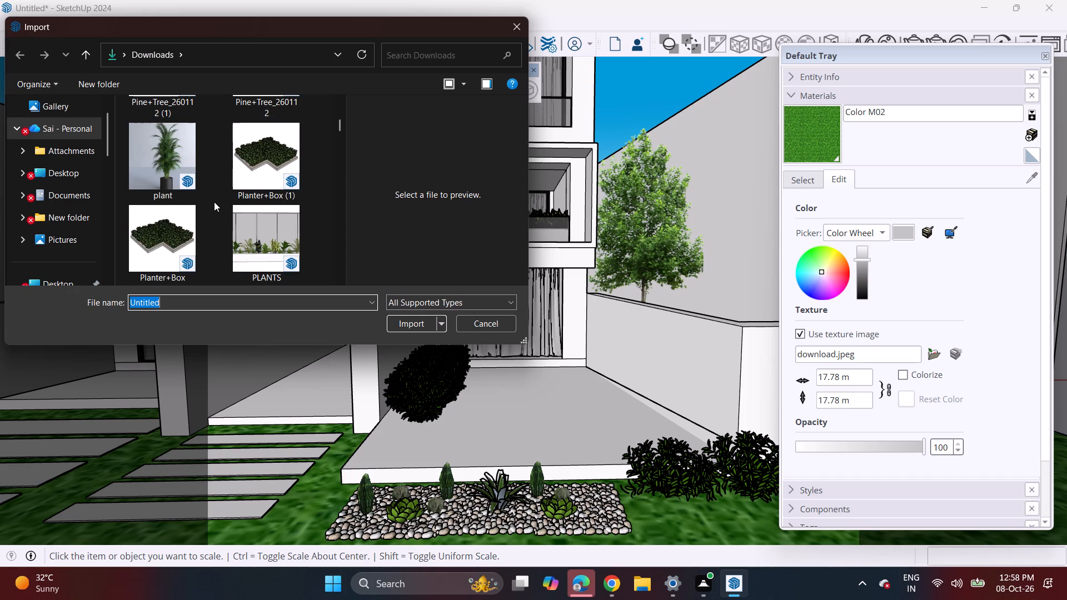
scroll(213, 199, down, 3)
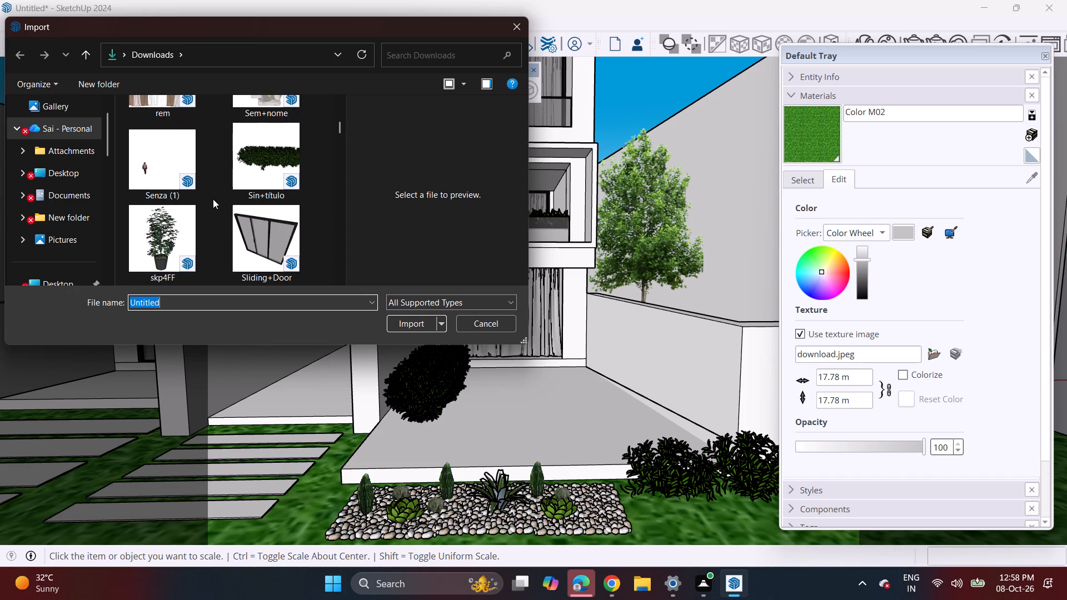
scroll(213, 199, down, 2)
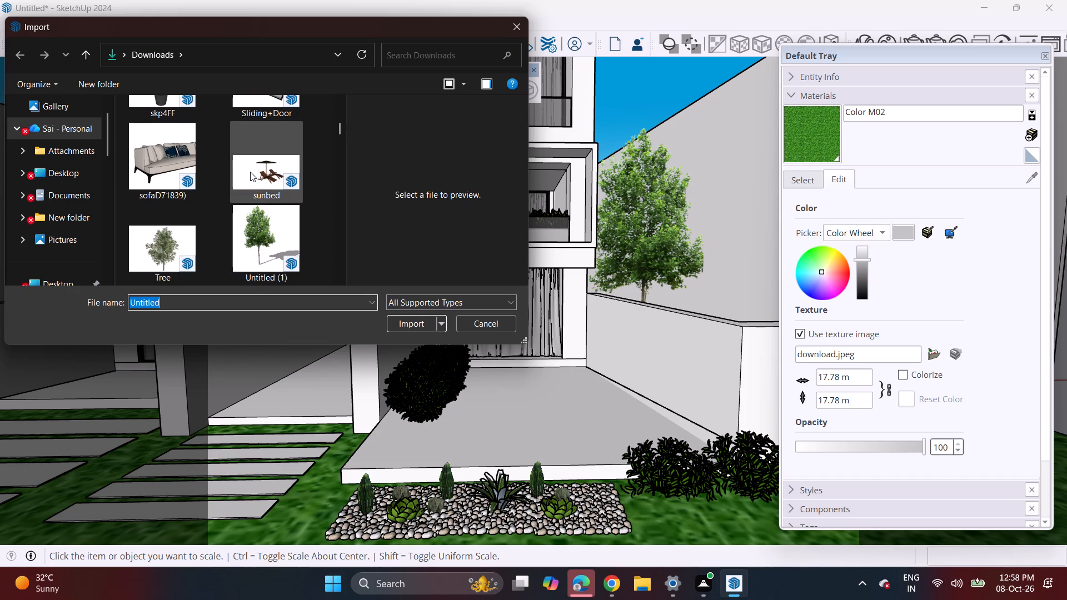
double_click(250, 172)
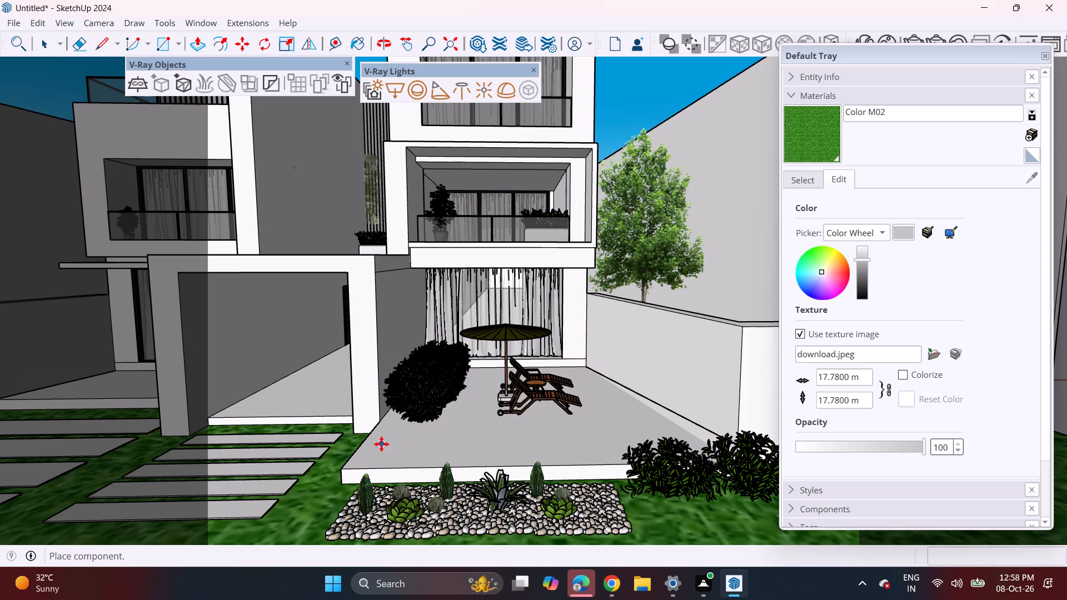
click(381, 444)
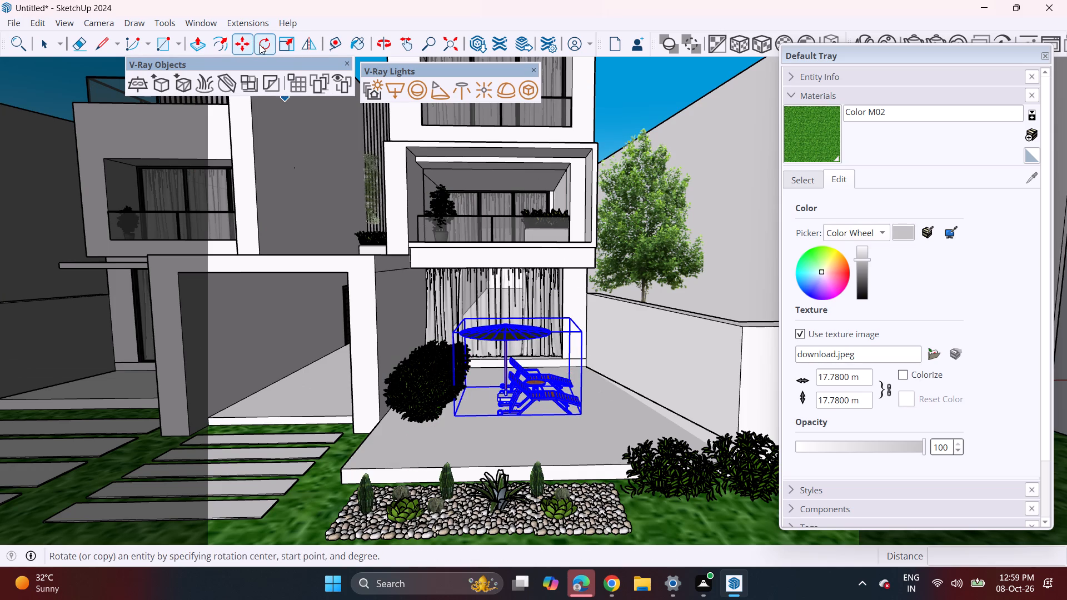
Rotate the sunbed and parasol set 90 degrees on the ground plane so the loungers face the garden.
click(260, 44)
drag(502, 440, 508, 439)
click(582, 436)
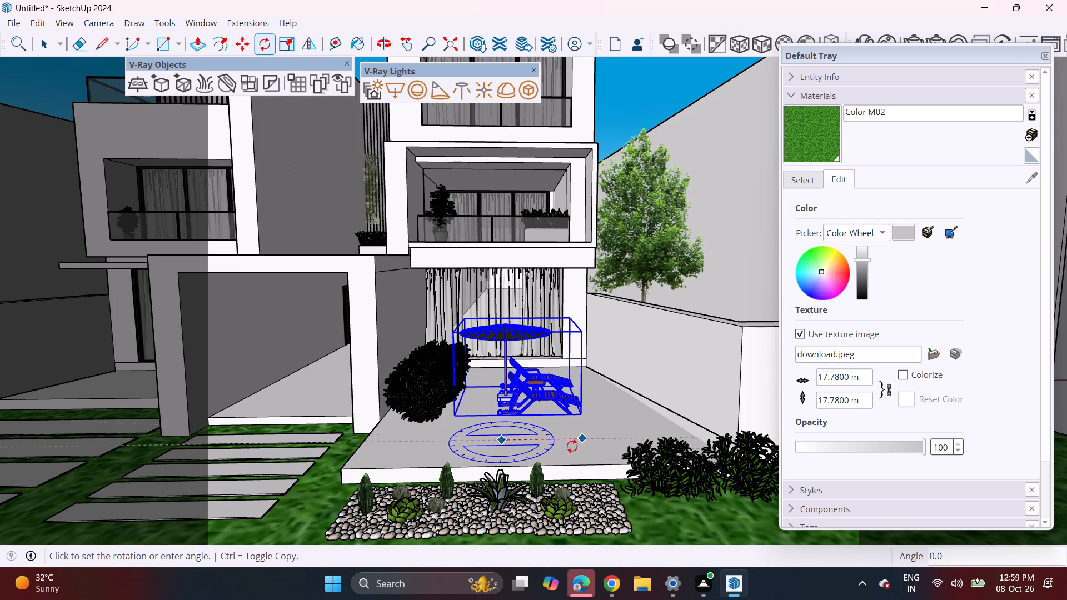
click(497, 488)
Move the sunbed set back onto the terrace and over to its front edge, clear of the bush.
key(m)
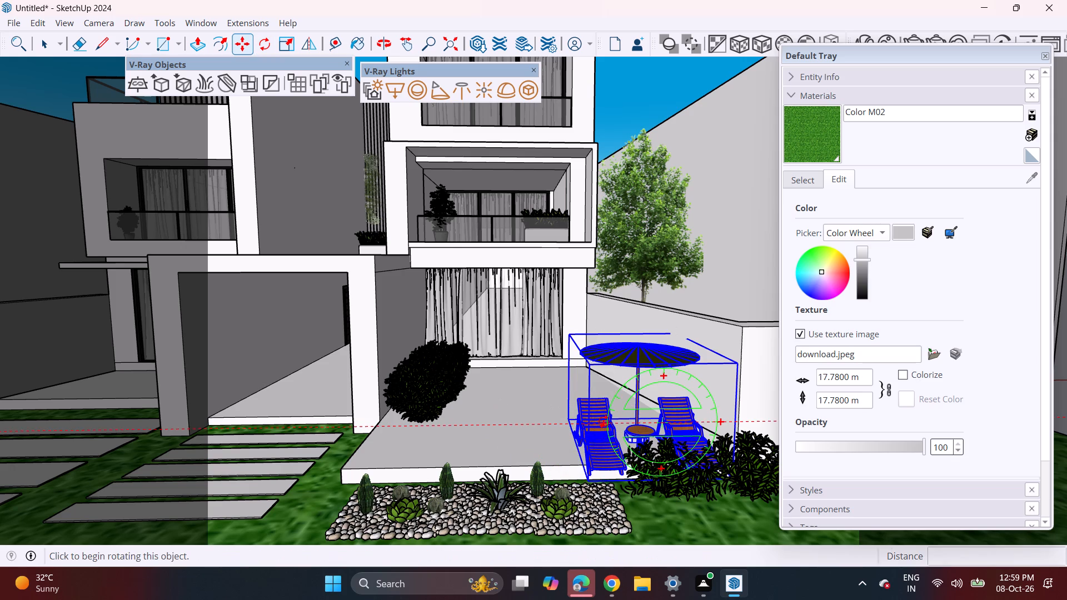
click(598, 426)
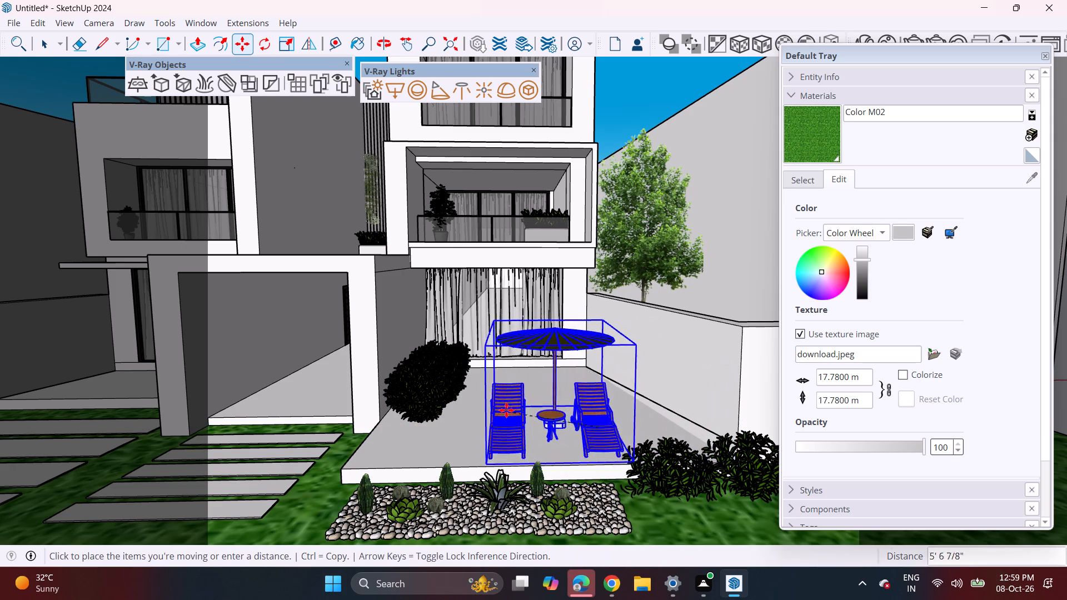
click(494, 379)
middle_drag(474, 391, 619, 397)
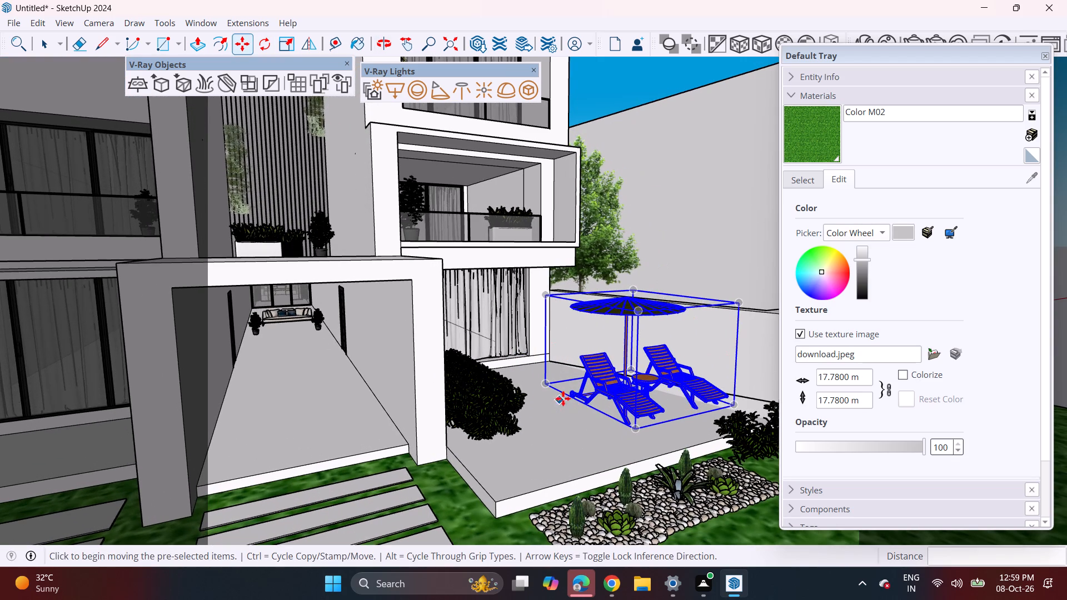
click(600, 382)
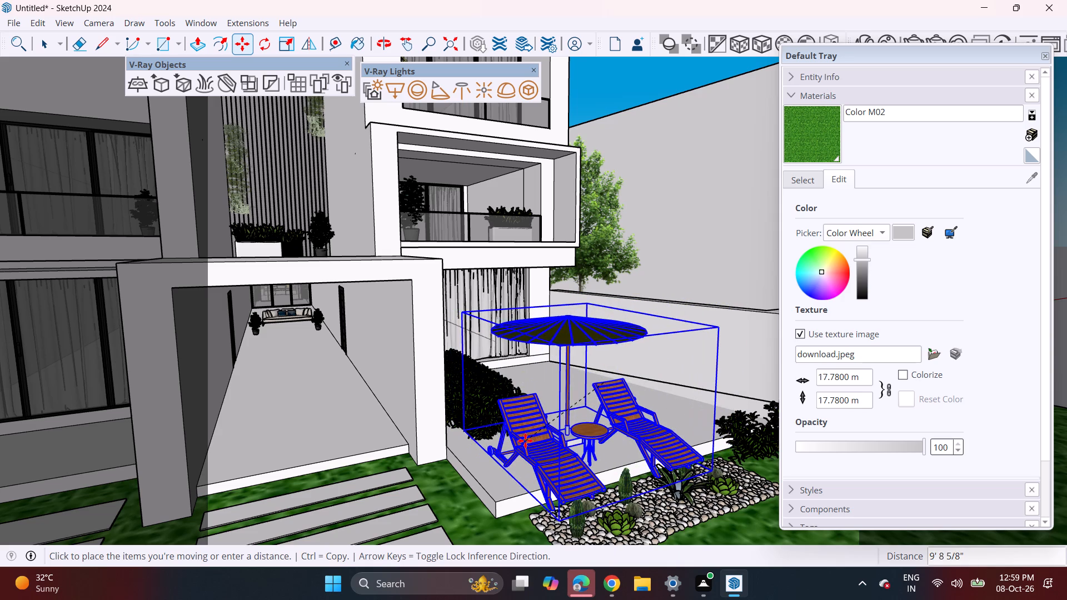
click(525, 441)
Move the terrace bush across the floor to the side next to the boundary wall.
key(space)
click(485, 402)
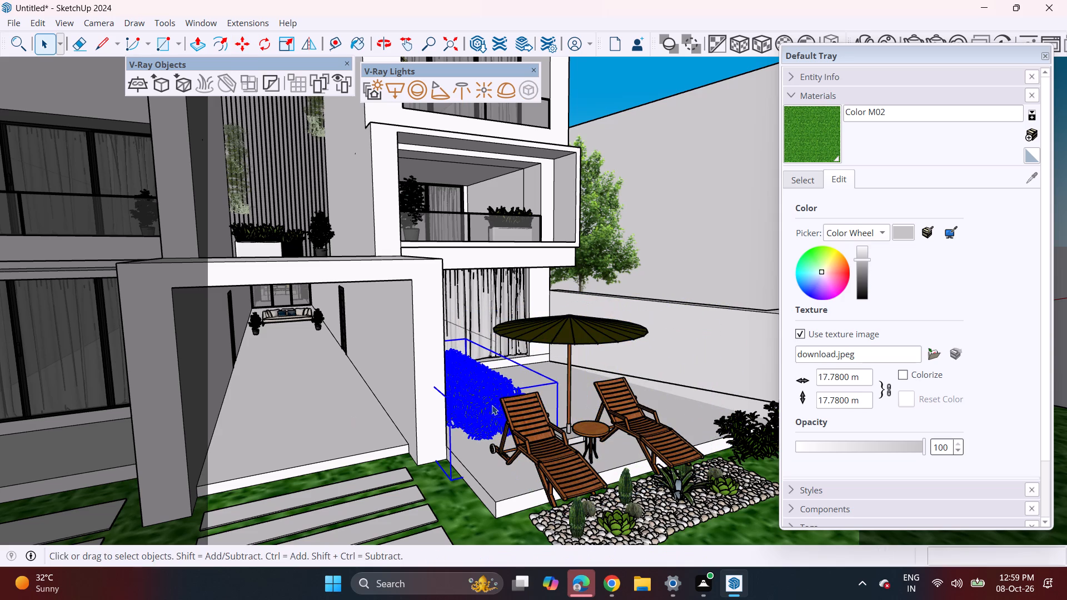
middle_drag(540, 393, 277, 396)
key(m)
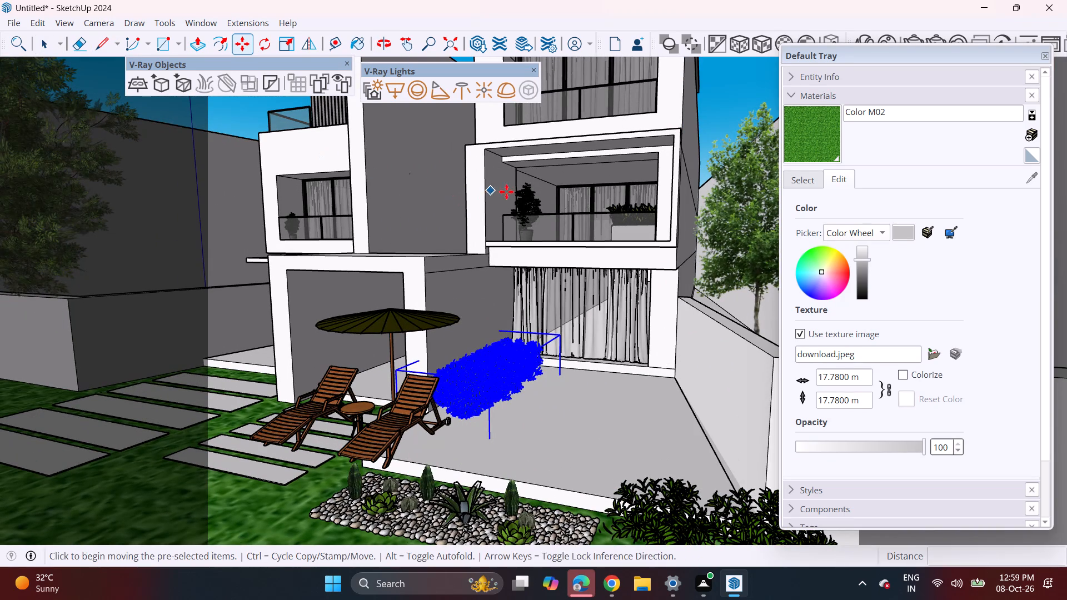
click(561, 339)
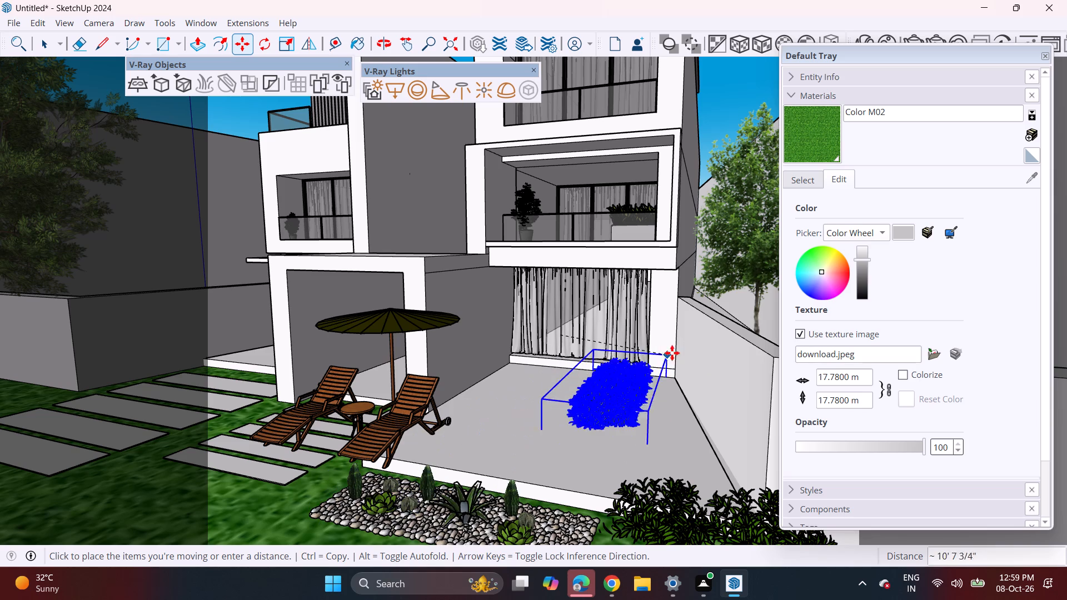
click(691, 342)
Rotate the bush 15 degrees on the terrace floor to line it up with the boundary wall.
middle_drag(557, 397, 591, 389)
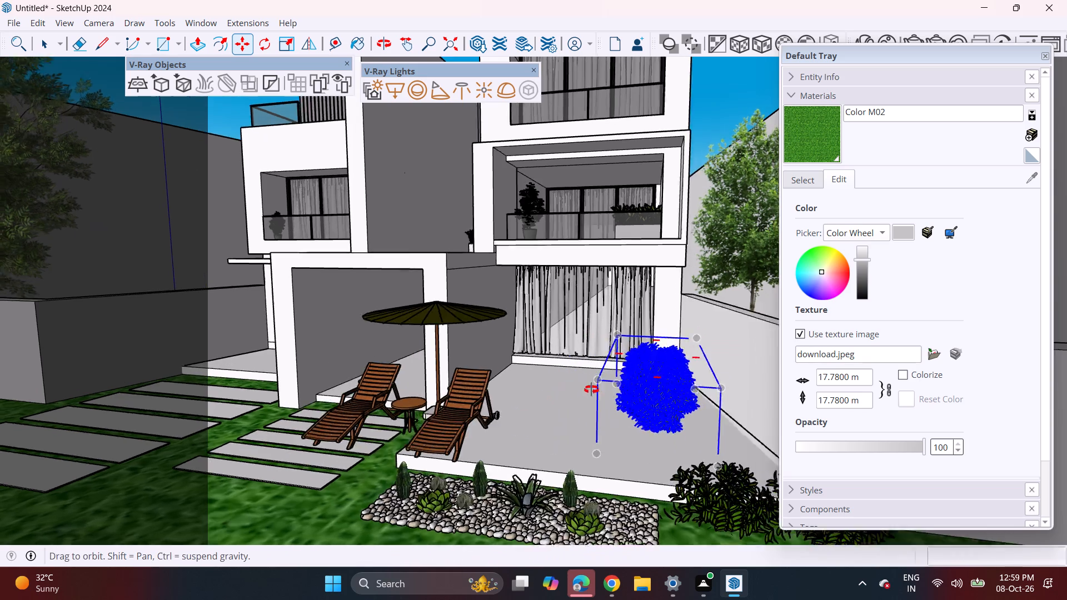
middle_drag(591, 389, 634, 366)
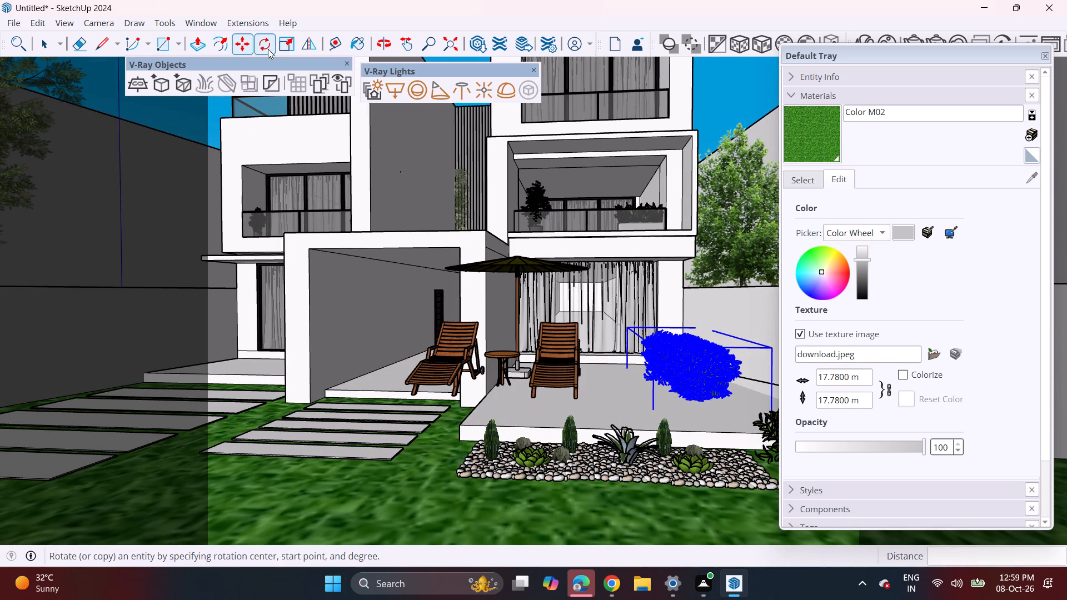
click(269, 49)
click(614, 402)
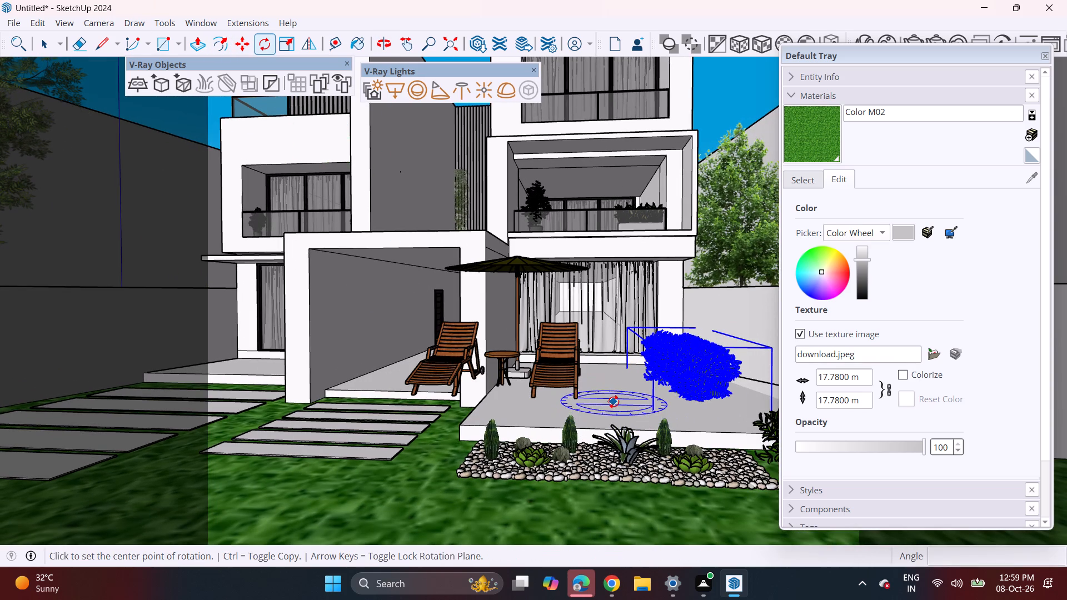
middle_drag(605, 392, 605, 457)
click(608, 475)
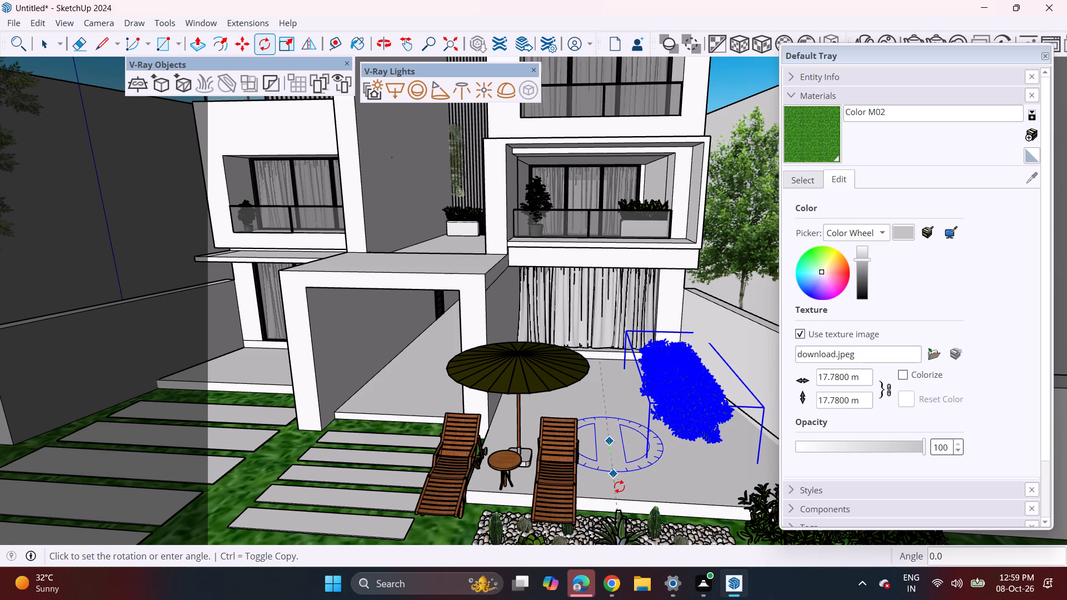
click(634, 487)
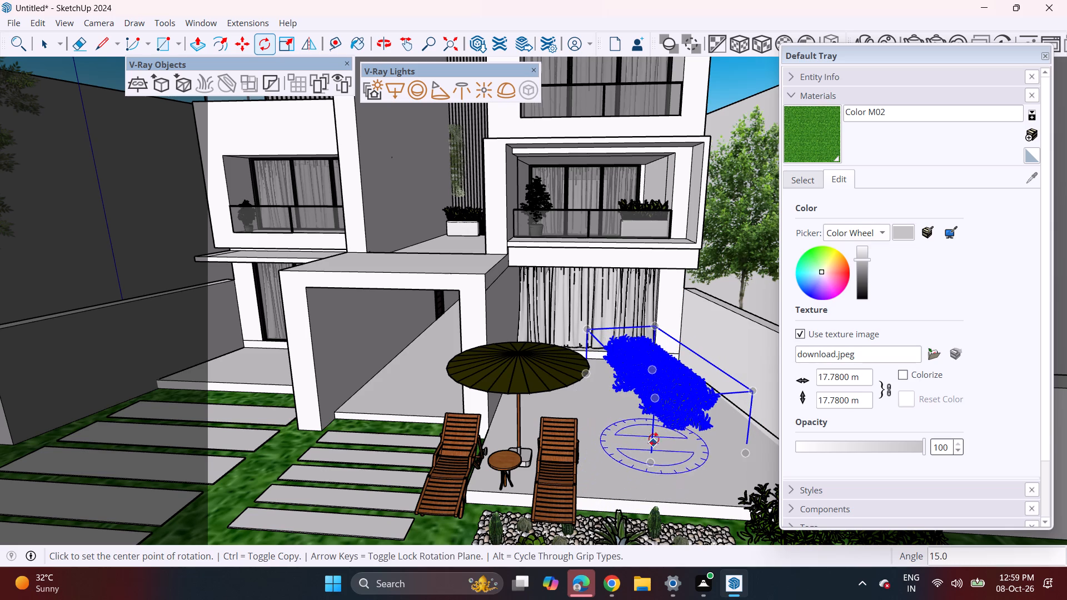
Move the bush into the terrace's rear corner, between the curtained window wall and the boundary wall.
middle_drag(621, 438, 566, 441)
shift+middle_drag(584, 430, 477, 394)
key(m)
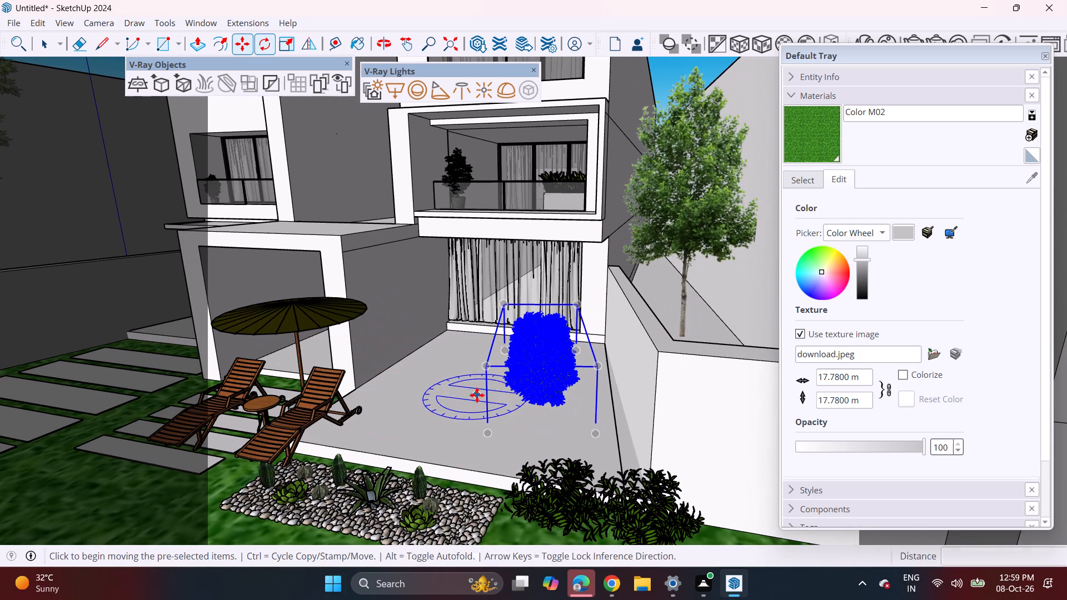
click(539, 386)
click(546, 372)
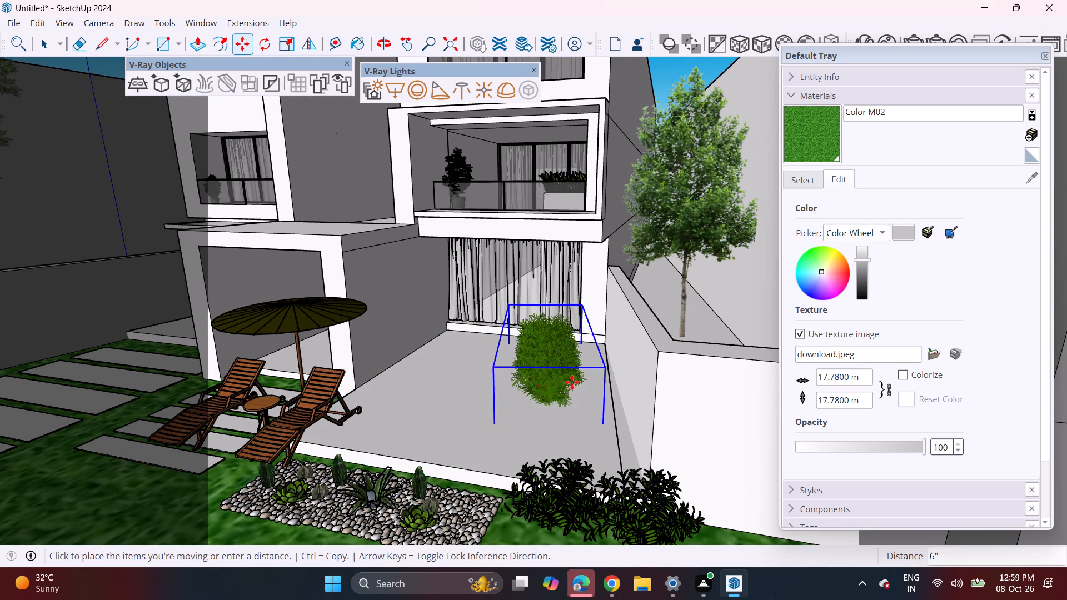
drag(546, 361, 567, 380)
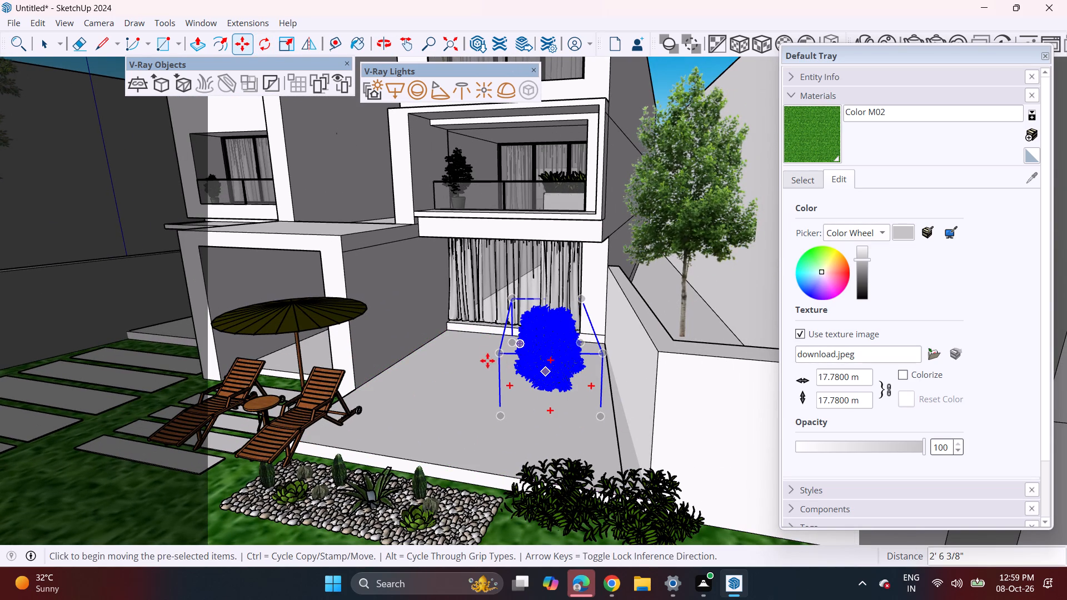
click(499, 352)
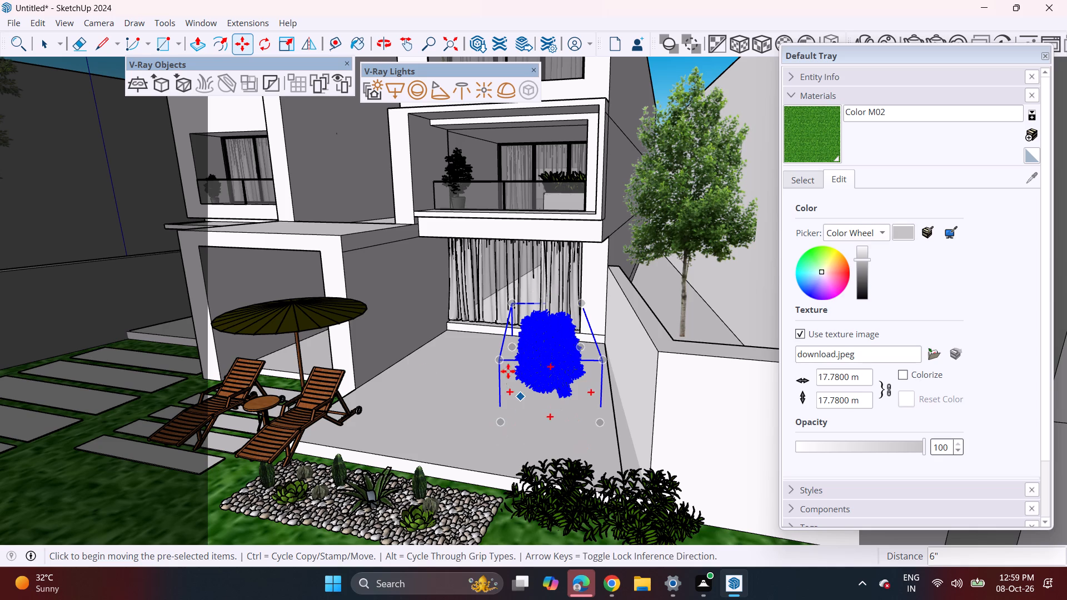
middle_drag(594, 320, 560, 326)
scroll(557, 344, up, 8)
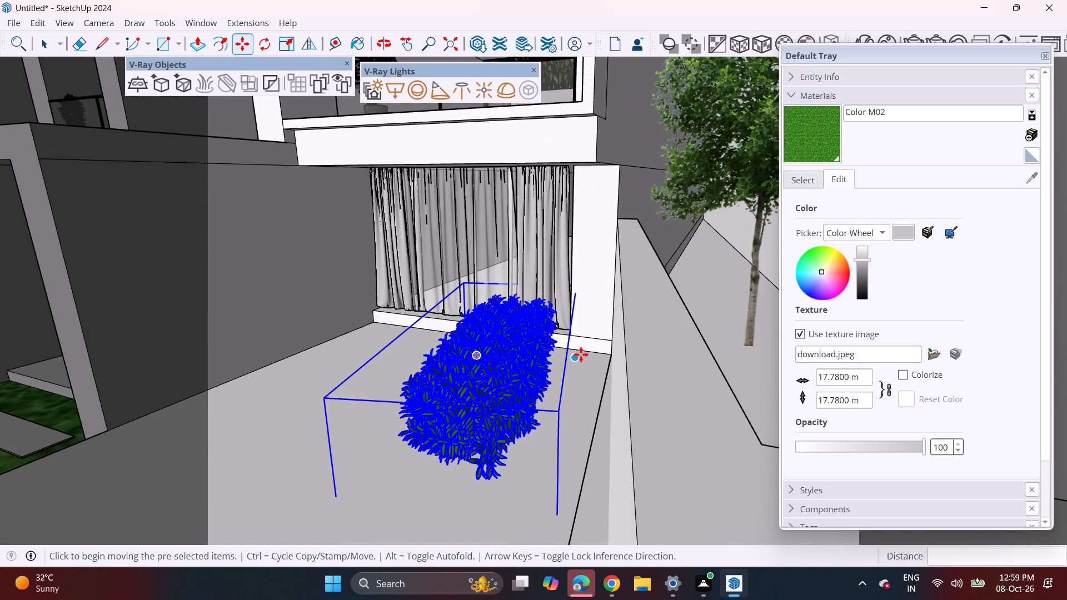
click(571, 359)
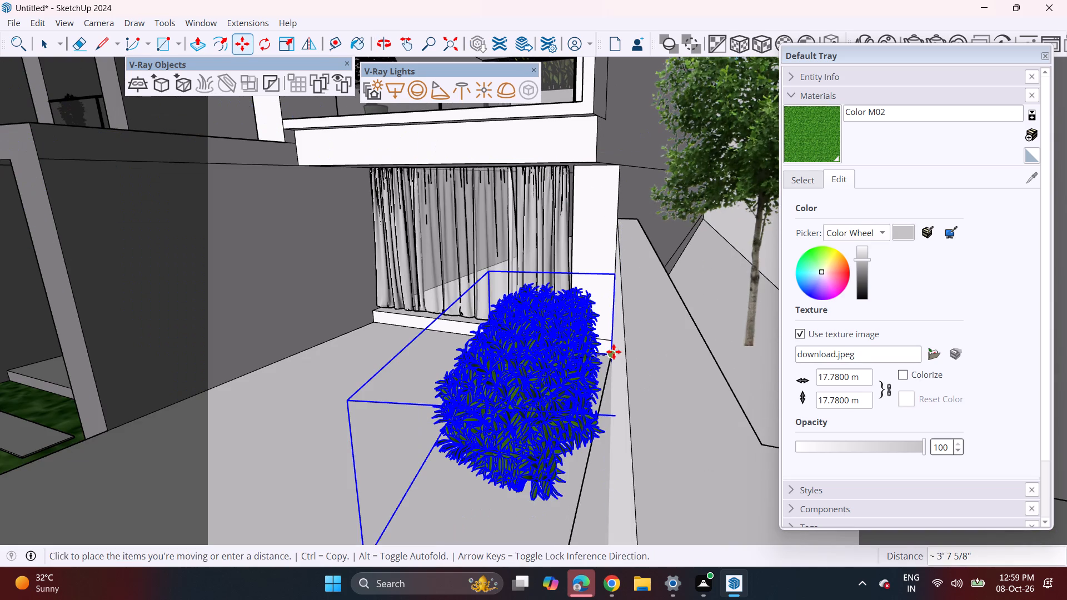
click(614, 352)
Scale the bush down uniformly to 0.77.
middle_drag(335, 411, 475, 382)
scroll(477, 368, down, 6)
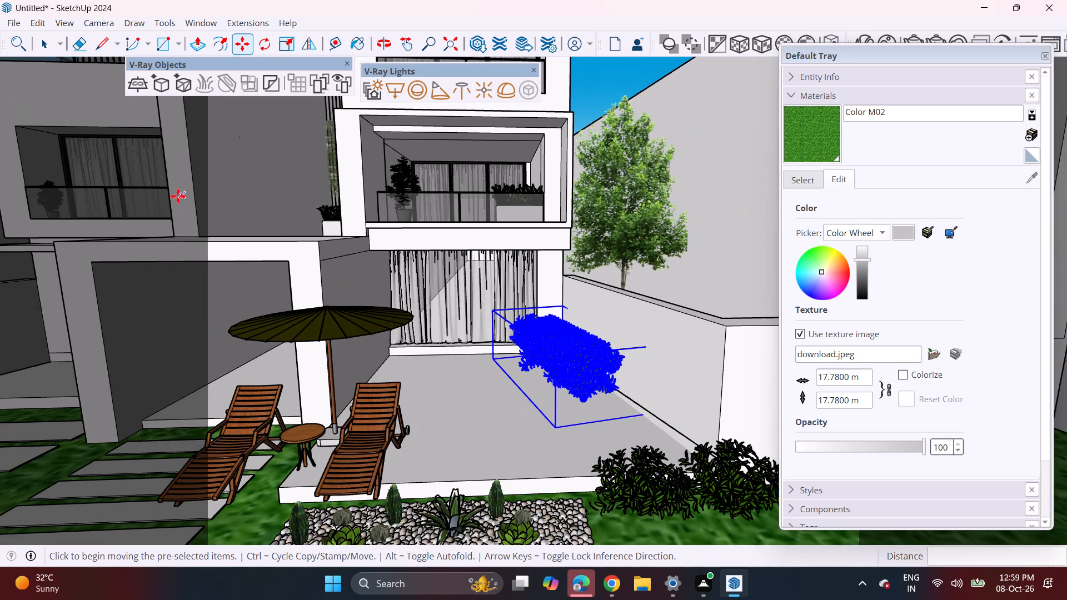
click(293, 42)
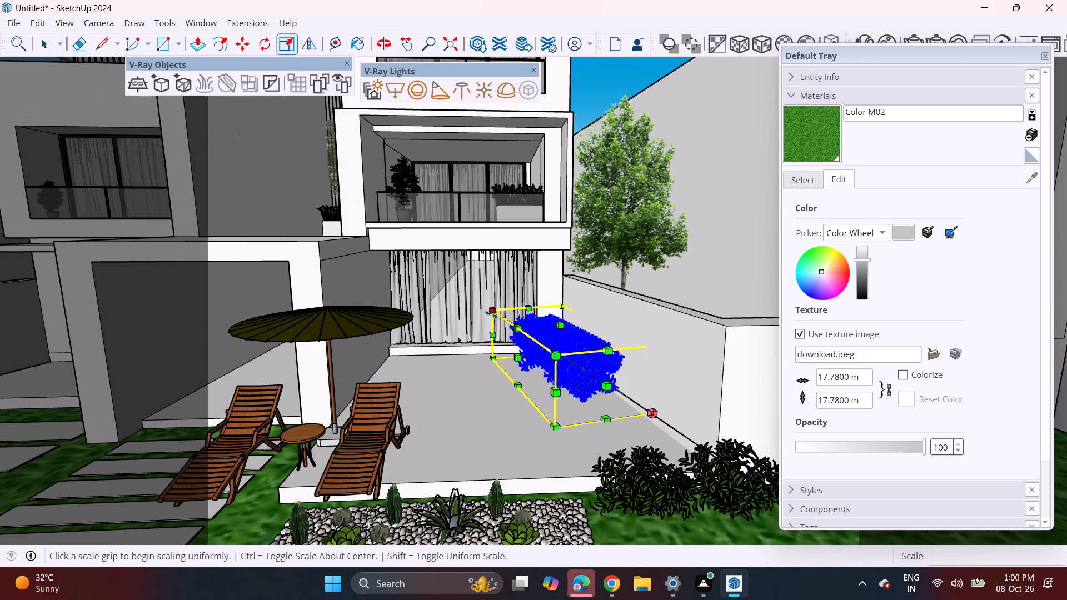
click(494, 312)
click(520, 331)
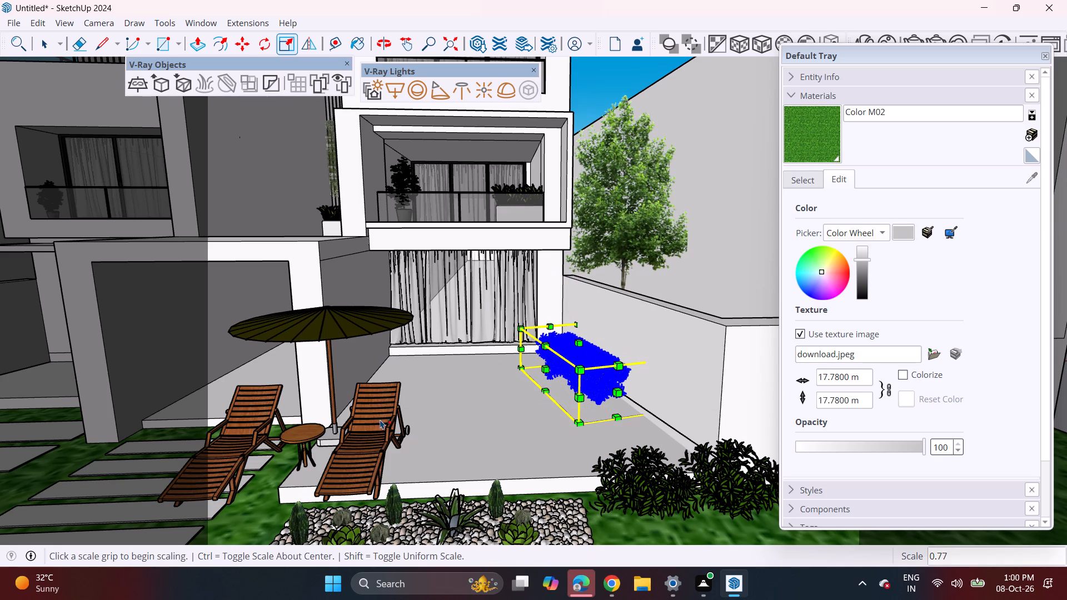
Move the sunbed and parasol set about 10' 6" to the middle of the terrace, in front of the curtained window.
key(space)
click(372, 436)
key(m)
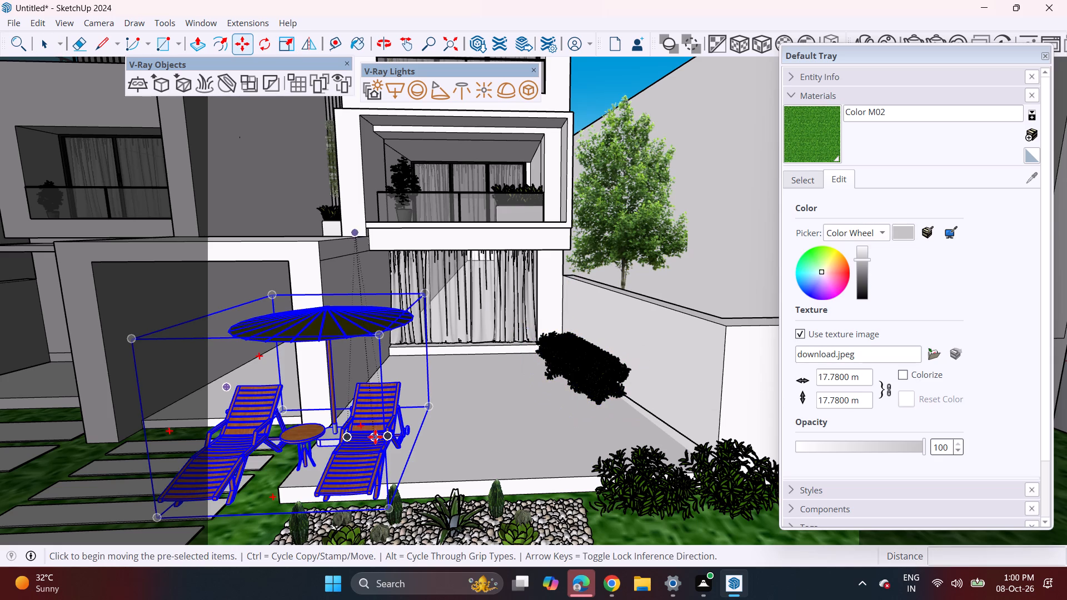
click(242, 431)
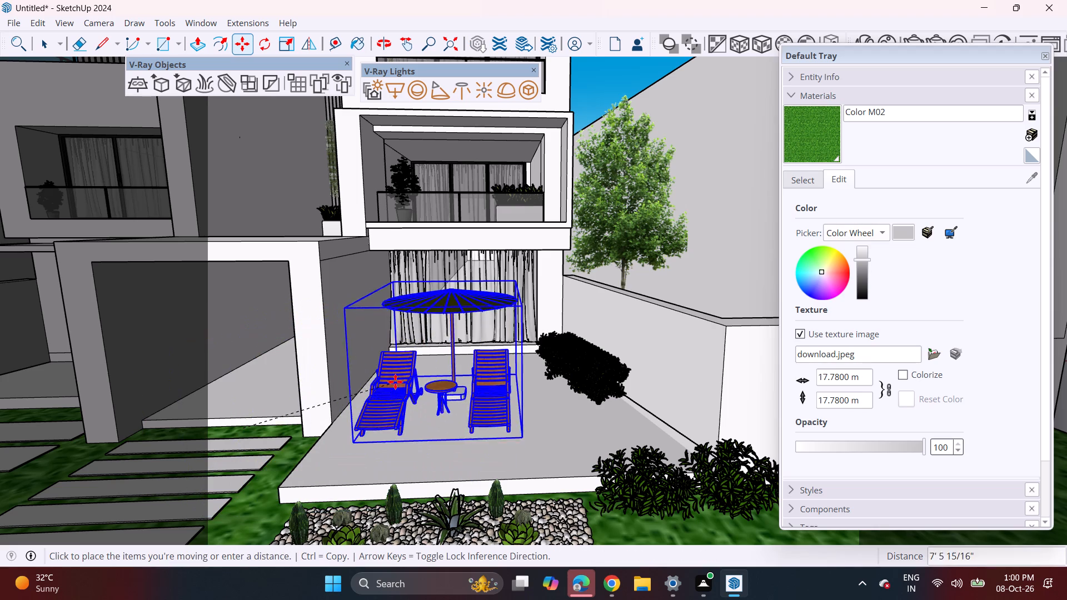
click(442, 371)
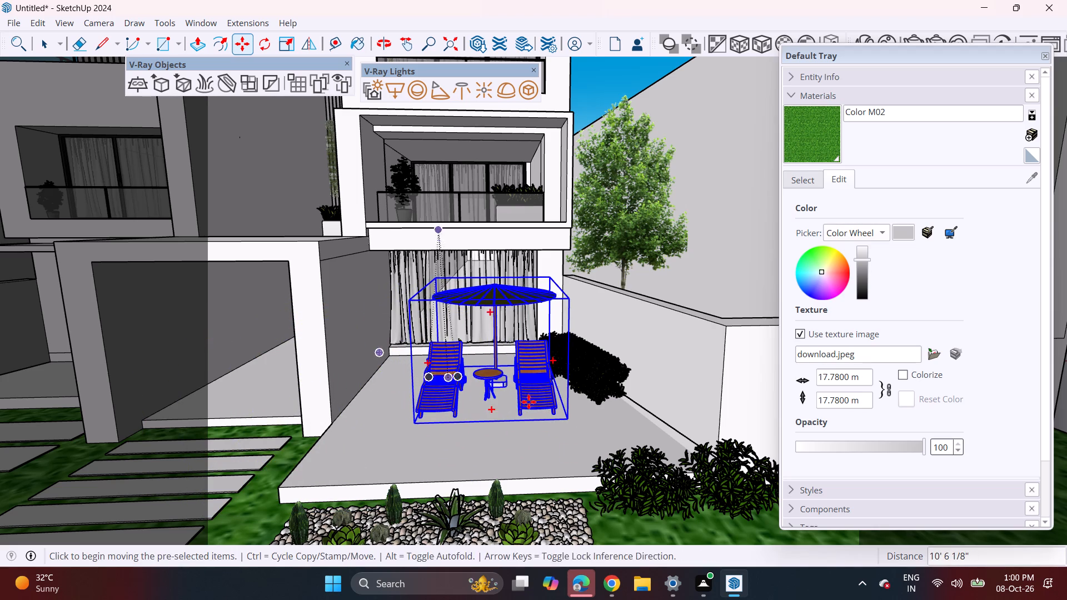
Copy the leafy bush beside the pebble bed about 7' back onto the terrace, next to the rear corner bush.
middle_drag(601, 417, 567, 423)
key(space)
click(596, 391)
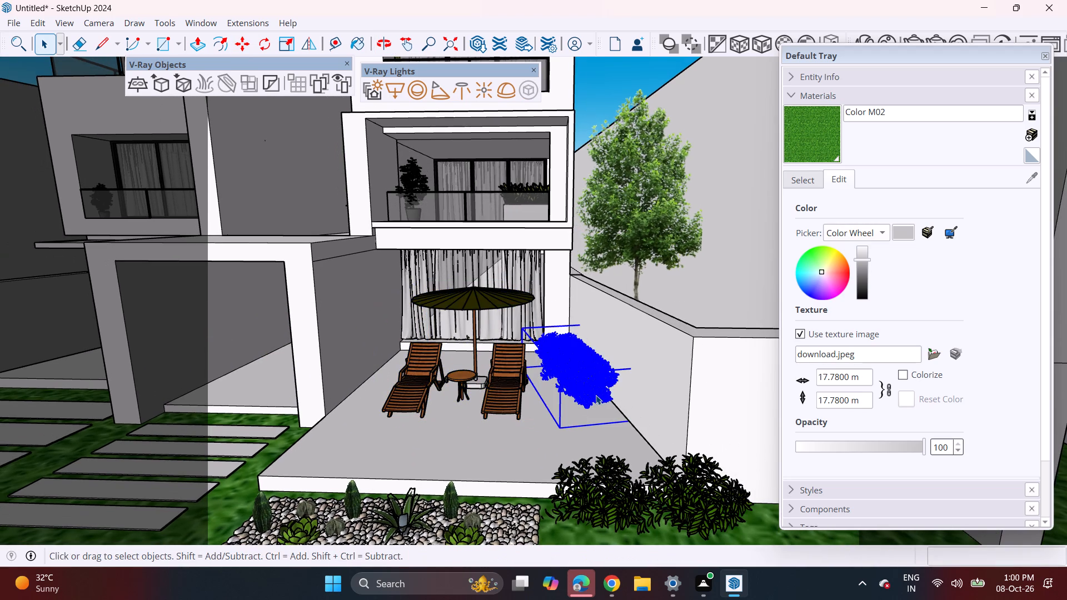
click(596, 502)
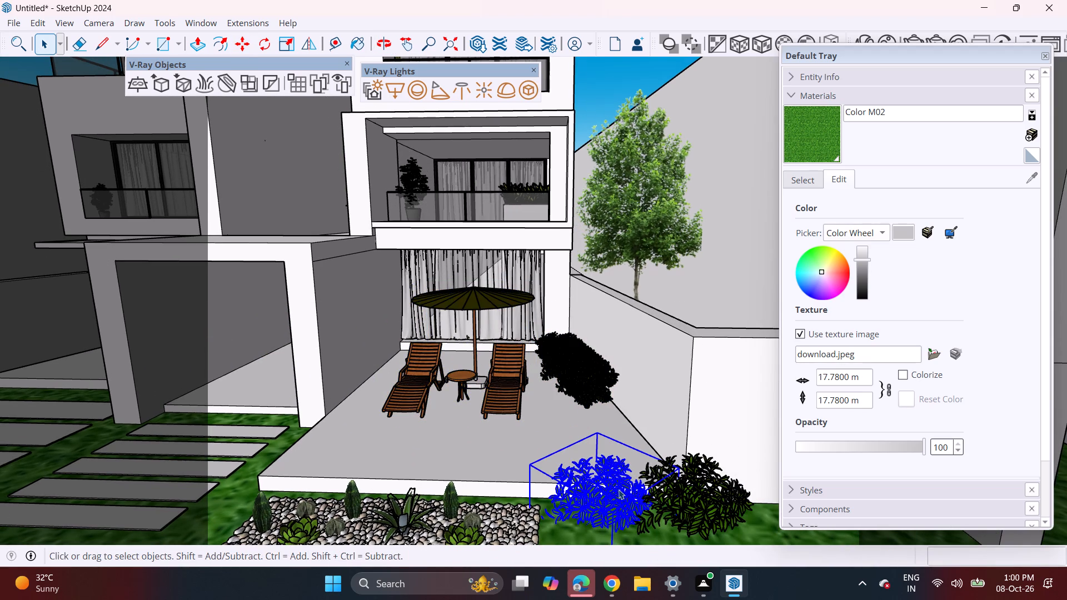
key(m)
click(618, 489)
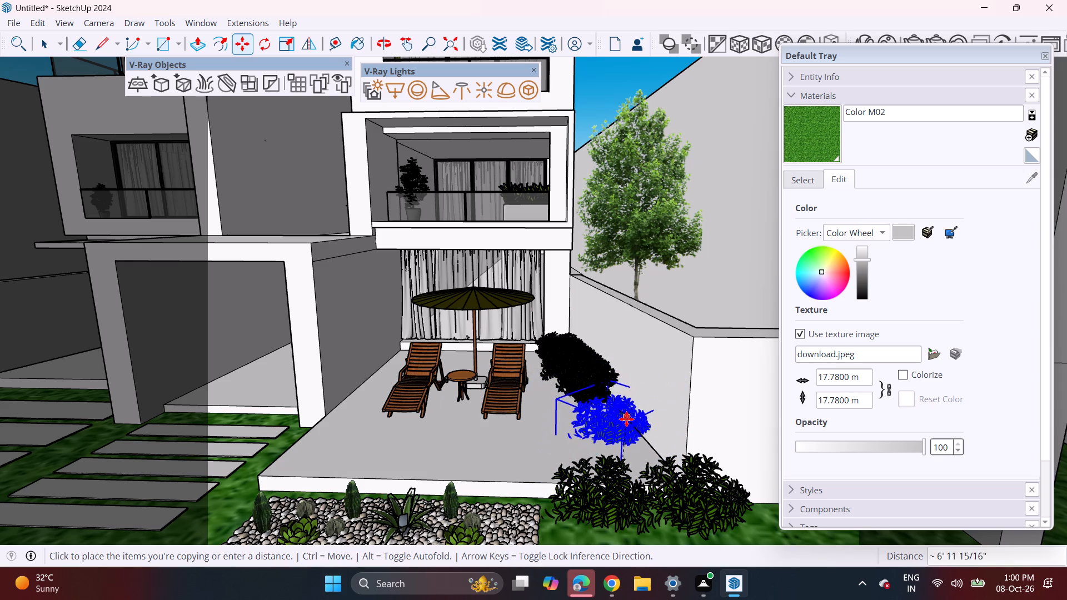
click(627, 414)
Adjust the copied leafy bush's position on the terrace so it sits along the boundary wall, against the rear bush.
click(606, 486)
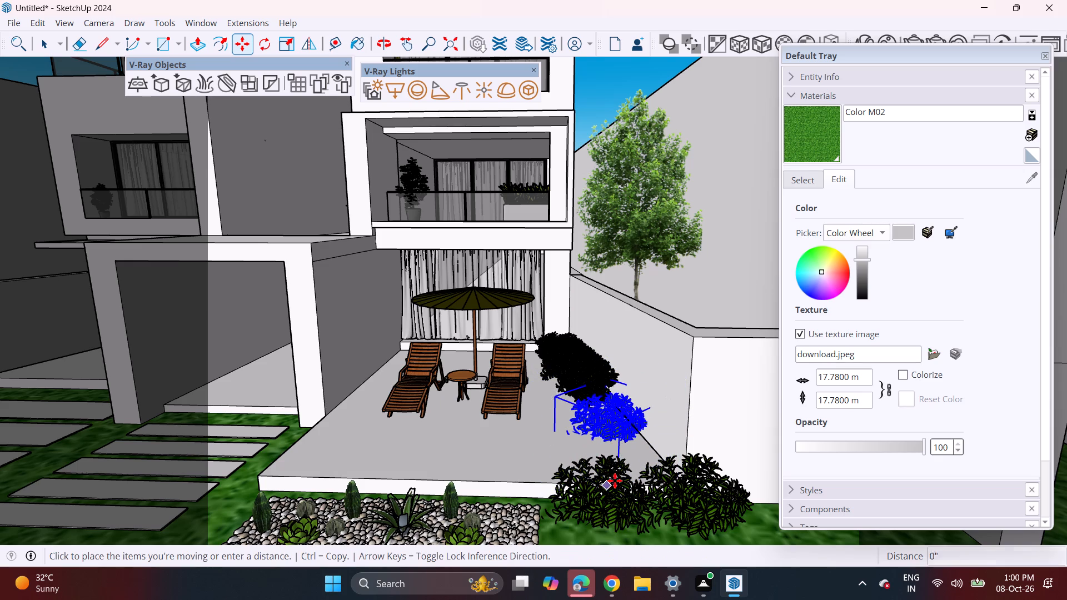
click(607, 477)
middle_drag(549, 449, 732, 409)
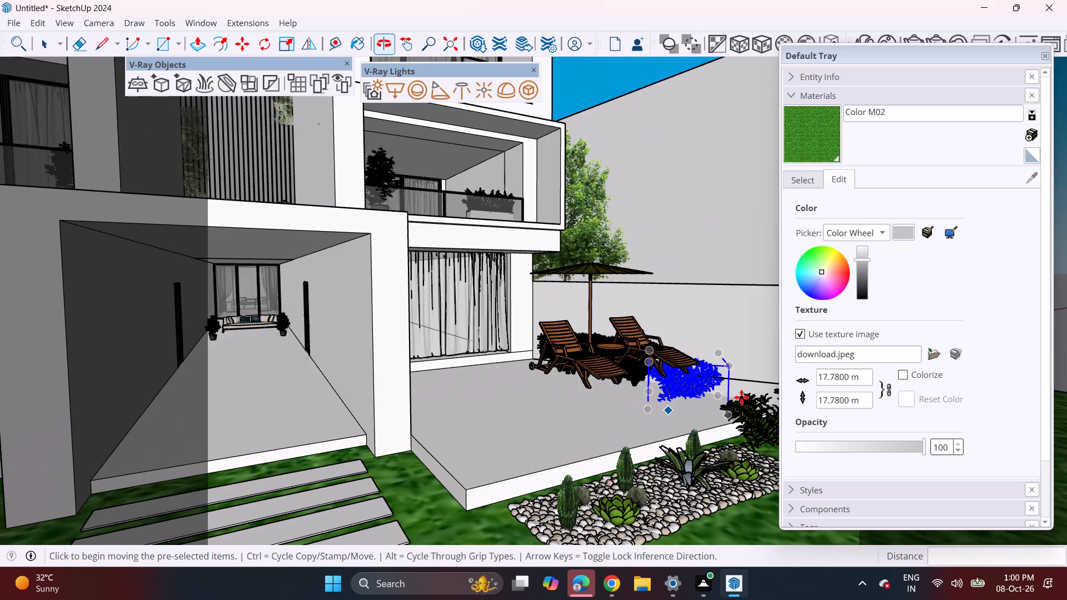
scroll(711, 365, up, 2)
middle_drag(696, 388, 475, 442)
scroll(532, 427, up, 2)
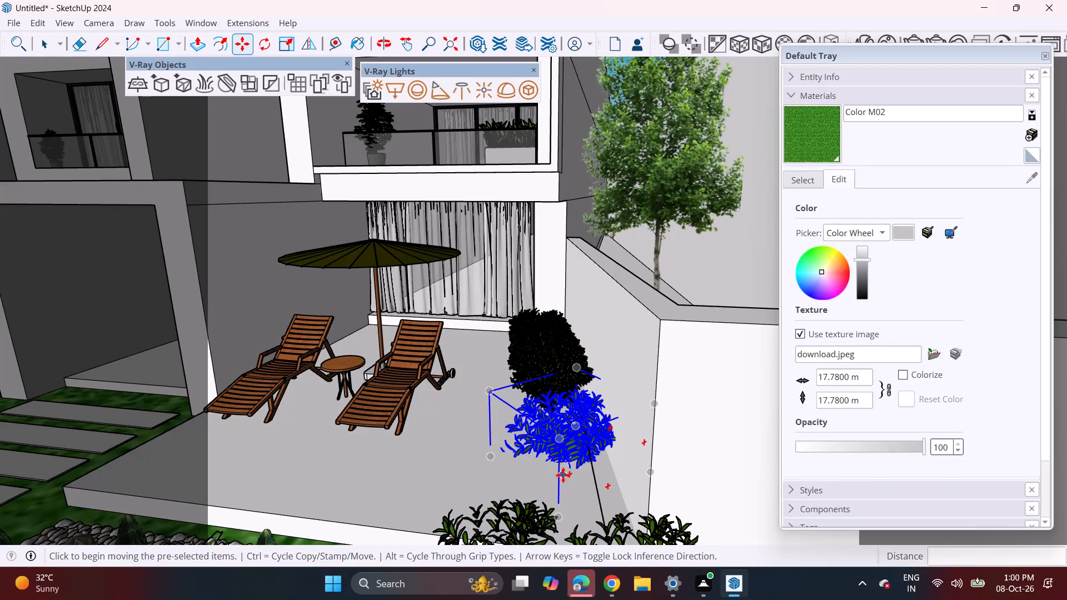
key(space)
key(m)
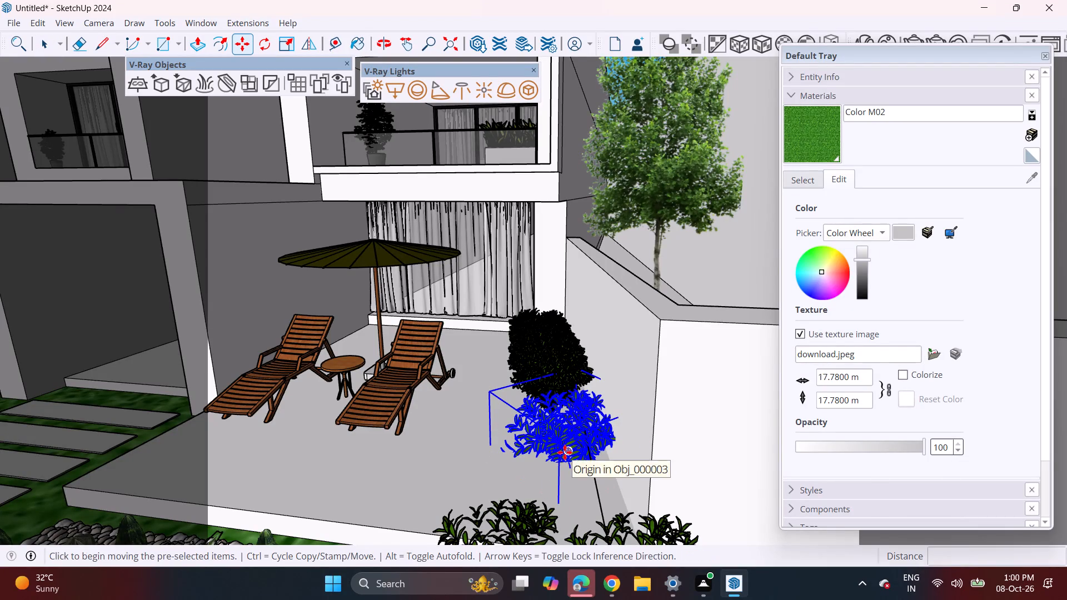
click(565, 452)
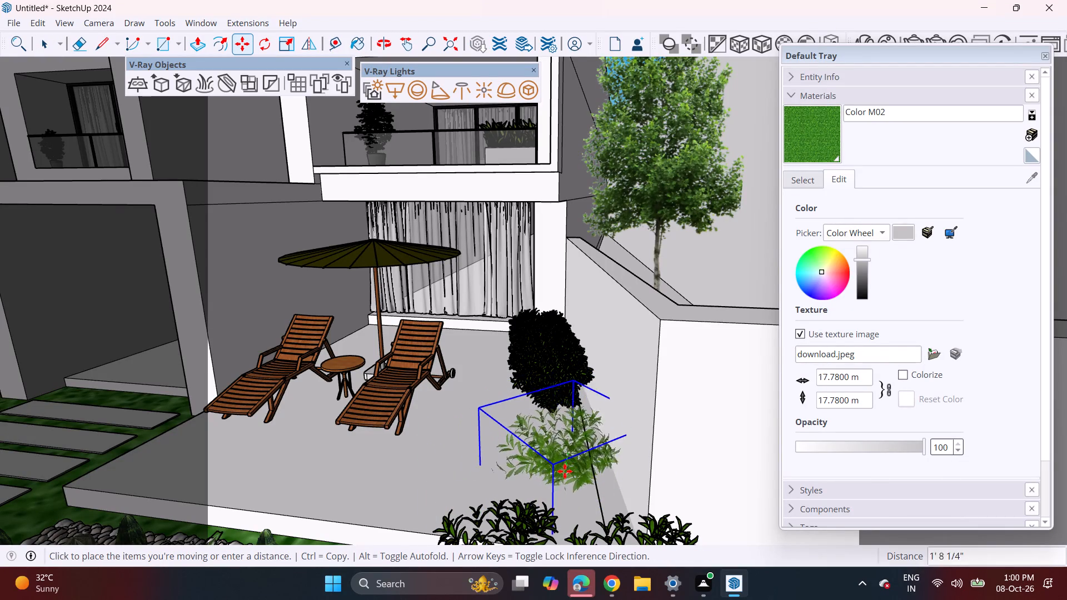
click(567, 453)
Copy the leafy bush again about 5' 8" toward the terrace's front edge, continuing the row along the boundary wall.
click(569, 444)
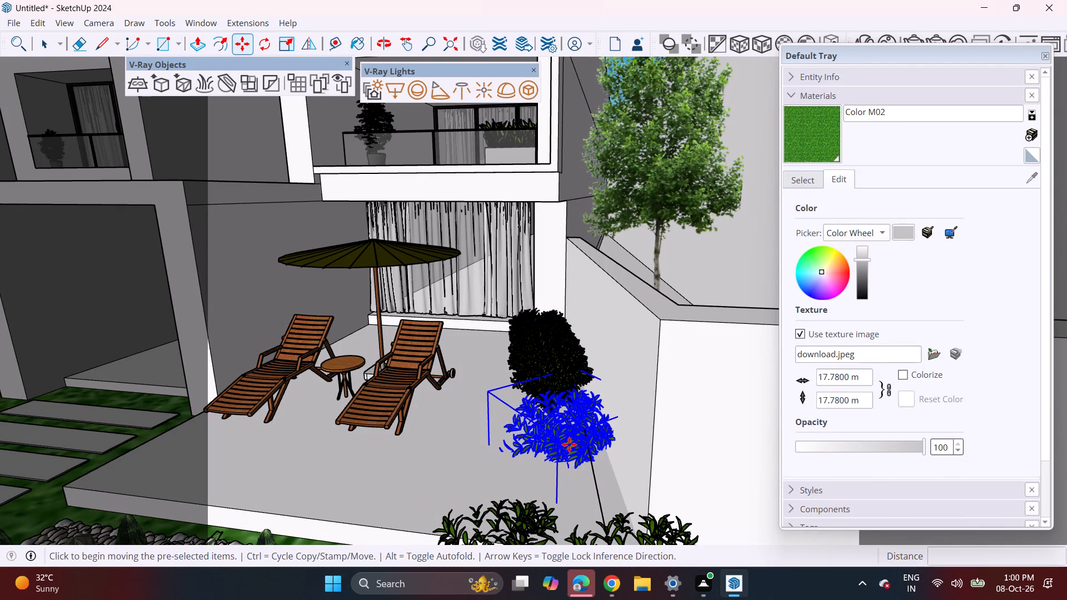
middle_drag(578, 459, 696, 379)
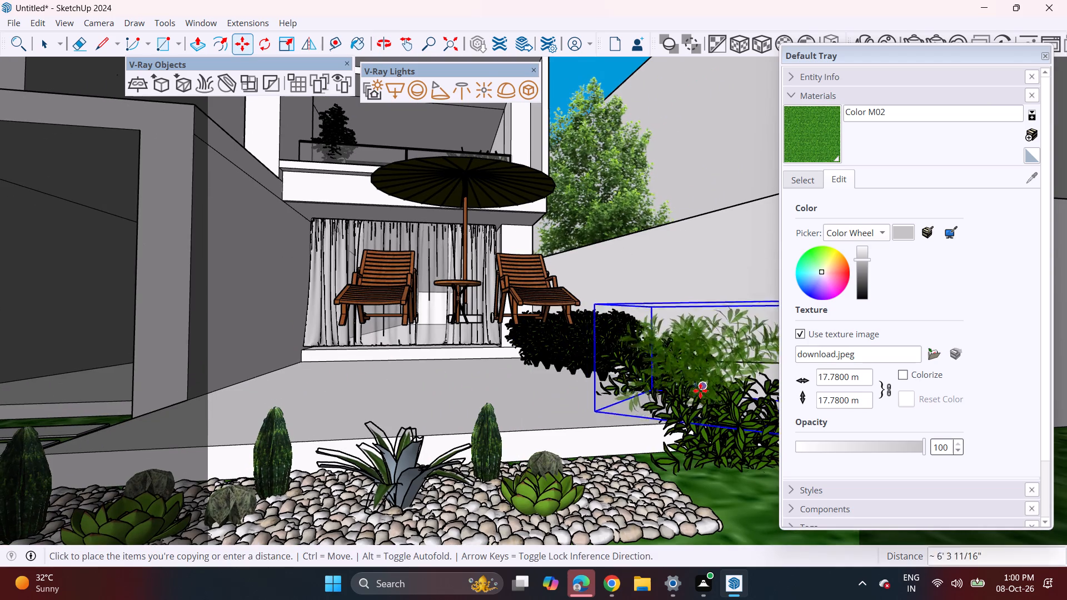
shift+middle_drag(682, 387, 571, 419)
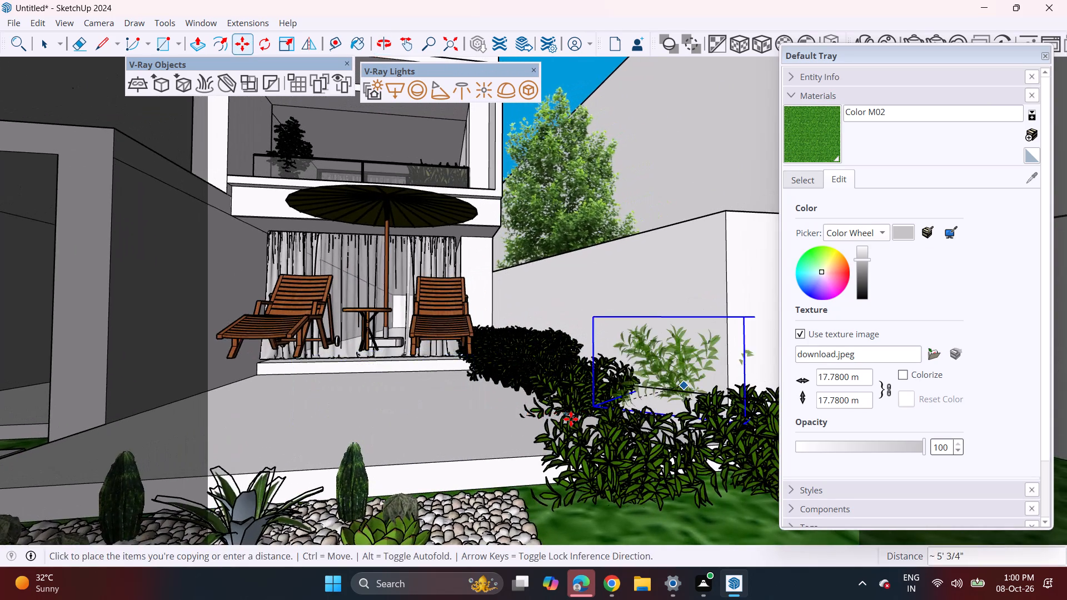
middle_drag(576, 425, 604, 504)
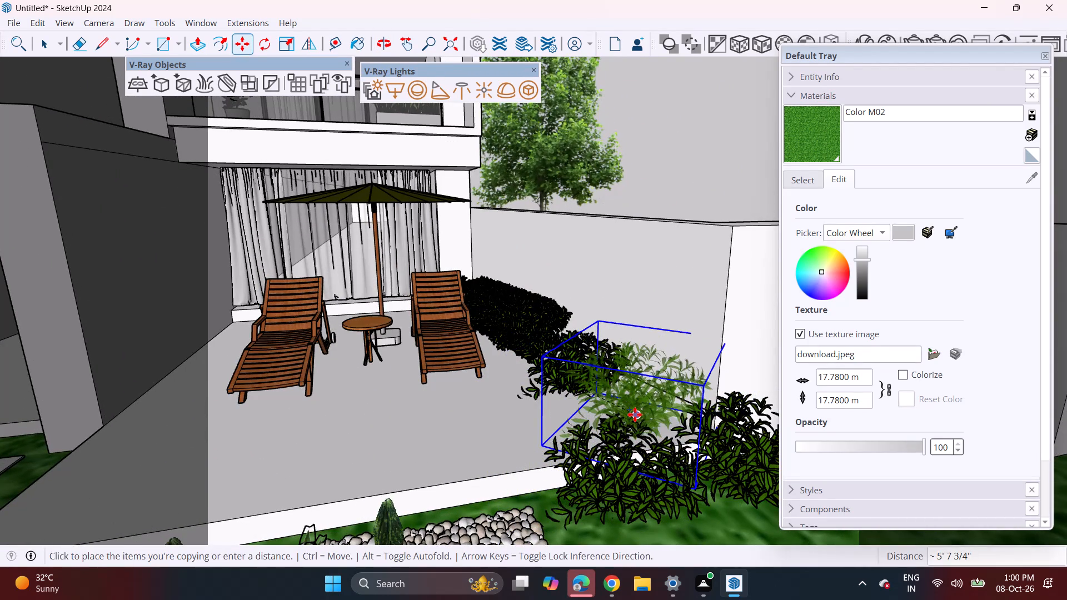
click(635, 414)
Explode the dense rear bush beside the boundary wall into its separate plants.
middle_drag(521, 356, 463, 411)
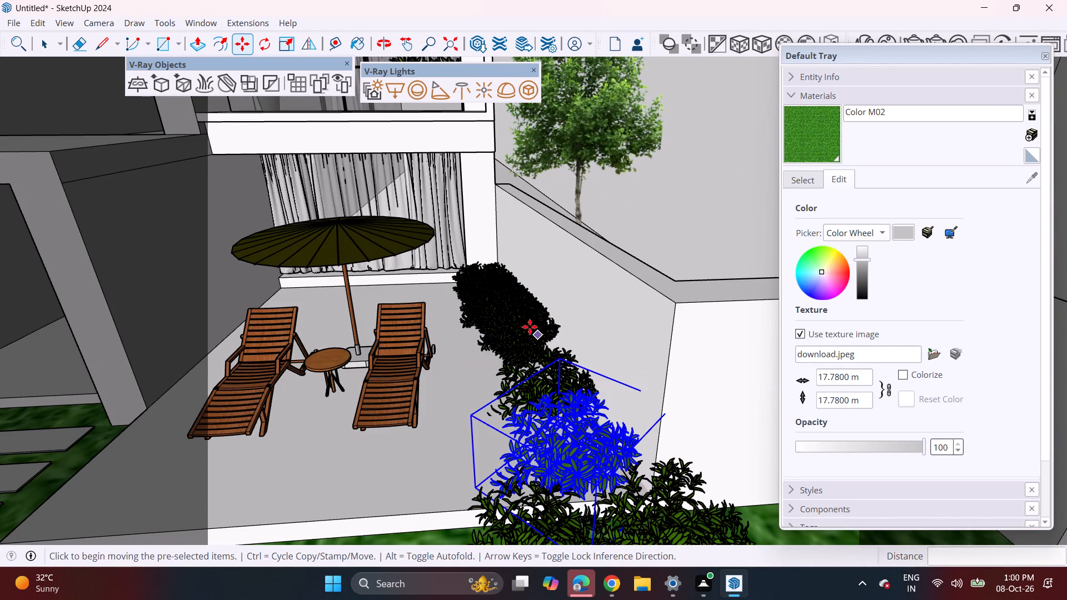
key(space)
click(515, 331)
scroll(512, 324, up, 3)
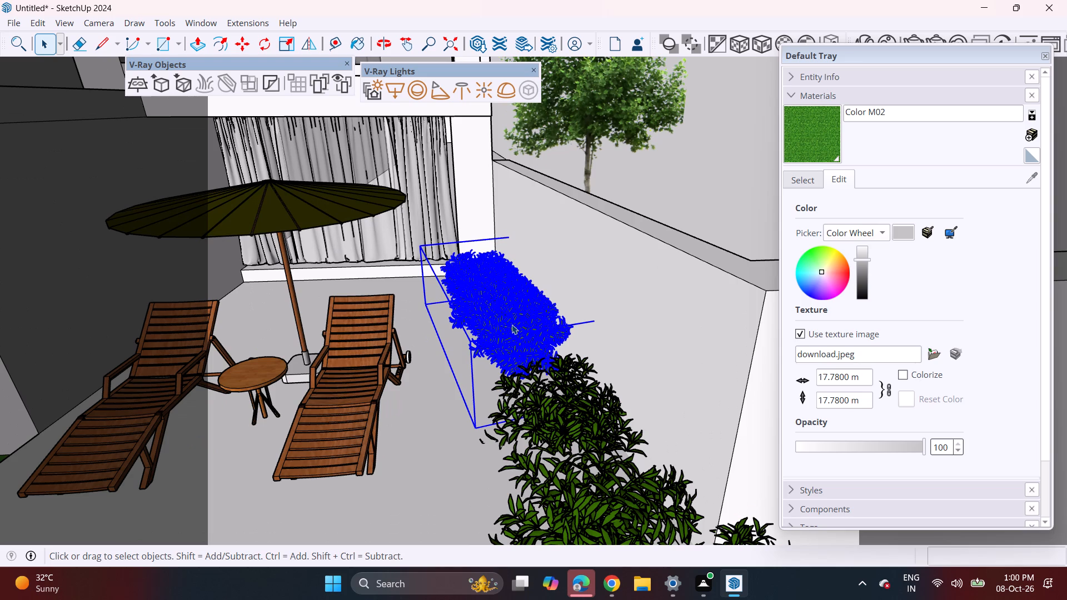
right_click(512, 324)
click(587, 134)
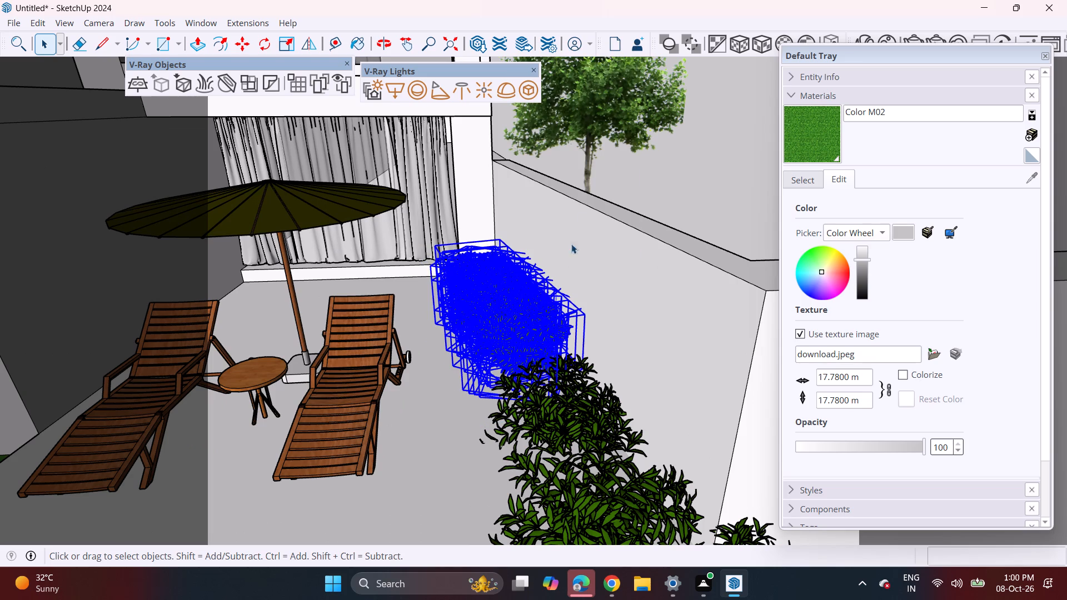
Thin out the exploded rear bush by deleting overlapping plants from its middle toward the curtained window.
click(519, 317)
key(Delete)
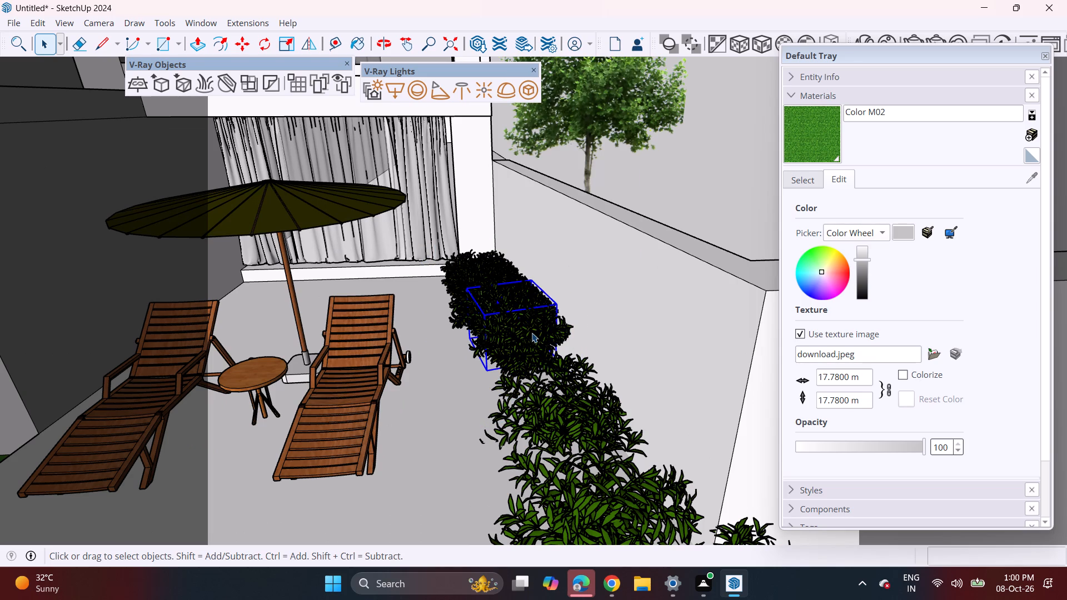
click(526, 323)
key(Delete)
click(506, 297)
key(Delete)
click(493, 278)
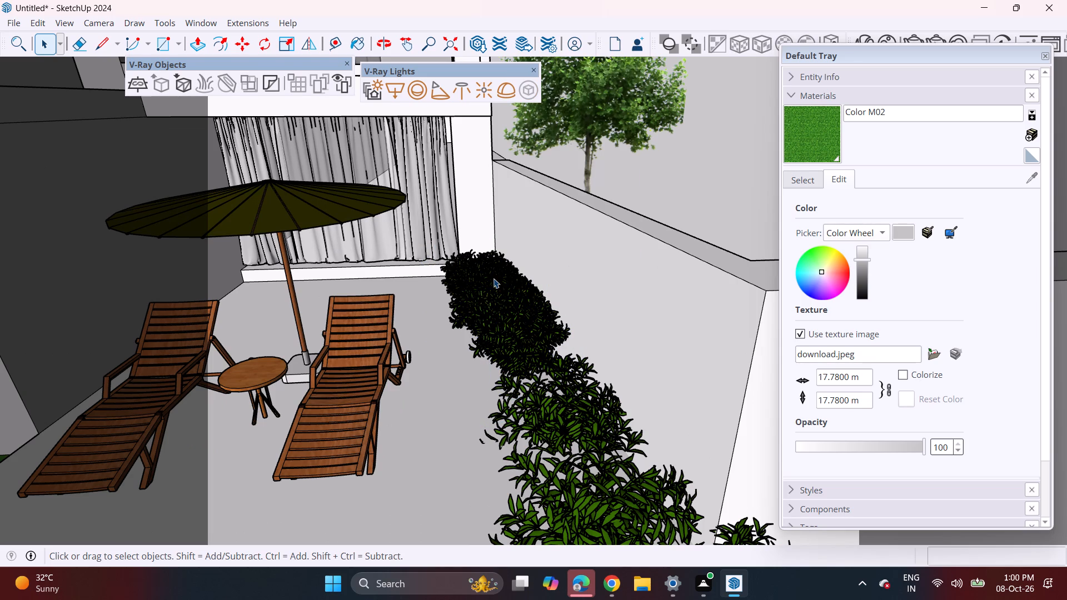
key(Delete)
click(491, 269)
key(Delete)
click(489, 264)
key(Delete)
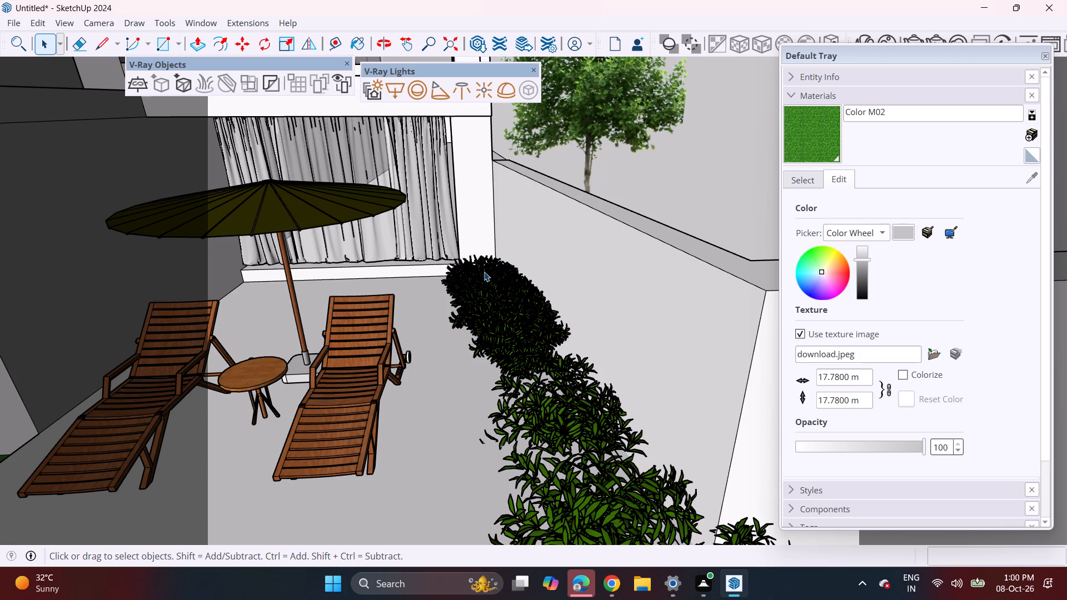
click(486, 278)
key(Delete)
Delete more overlapping plants along the exploded rear bush, from its front end back toward the window wall.
drag(499, 301, 503, 307)
key(Delete)
click(510, 321)
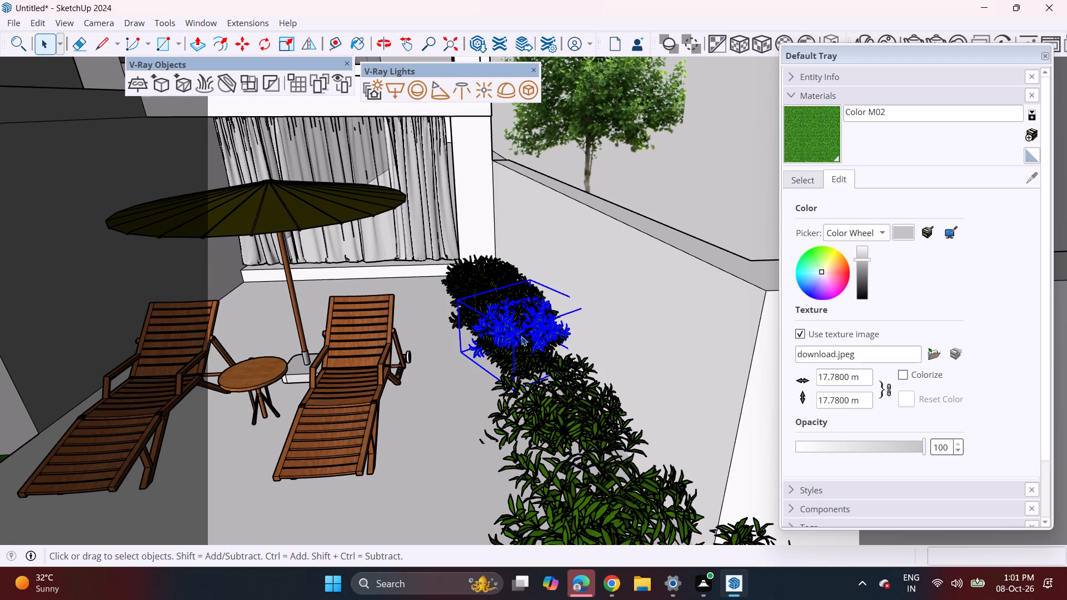
key(Delete)
click(520, 347)
key(Delete)
click(520, 312)
key(Delete)
click(508, 299)
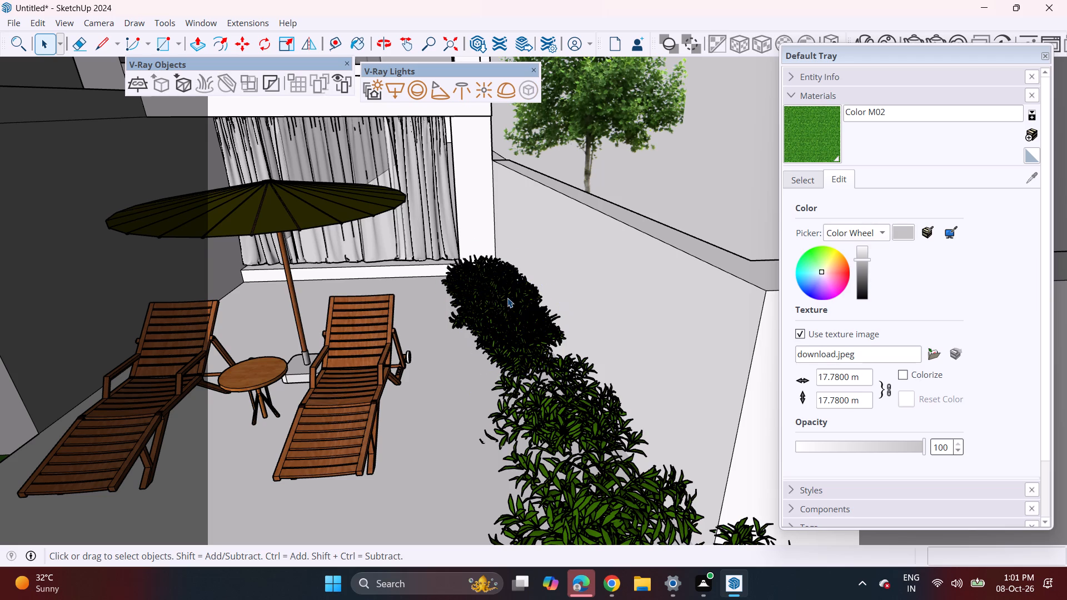
key(Delete)
click(503, 285)
key(Delete)
click(496, 272)
key(Delete)
click(481, 269)
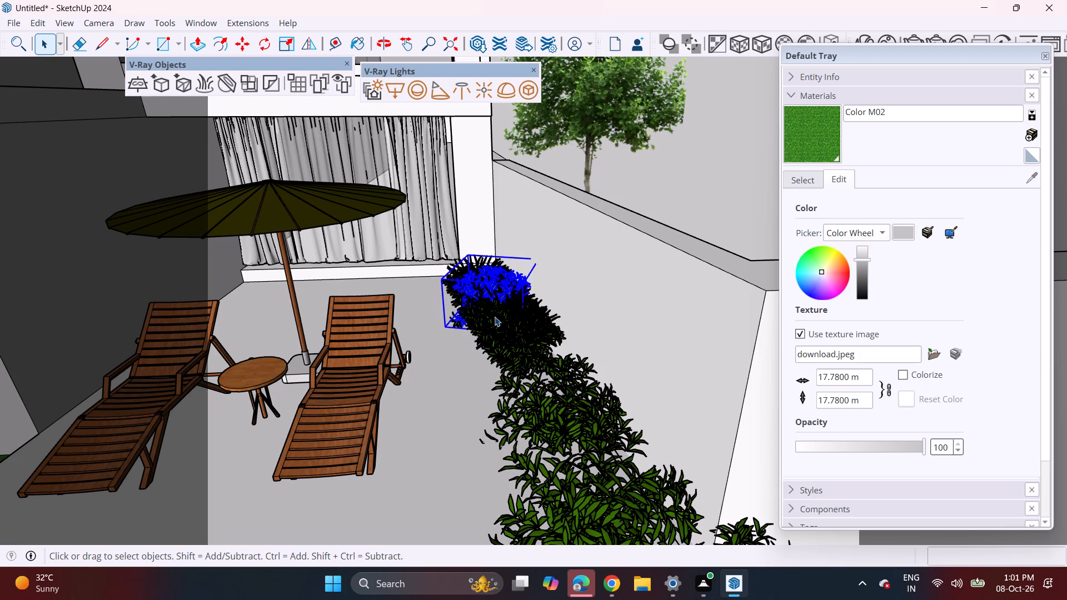
click(495, 317)
key(Delete)
Examine the terrace from the garden side, checking the bush row along the boundary wall and the sunbed layout.
scroll(507, 336, down, 3)
scroll(458, 382, down, 2)
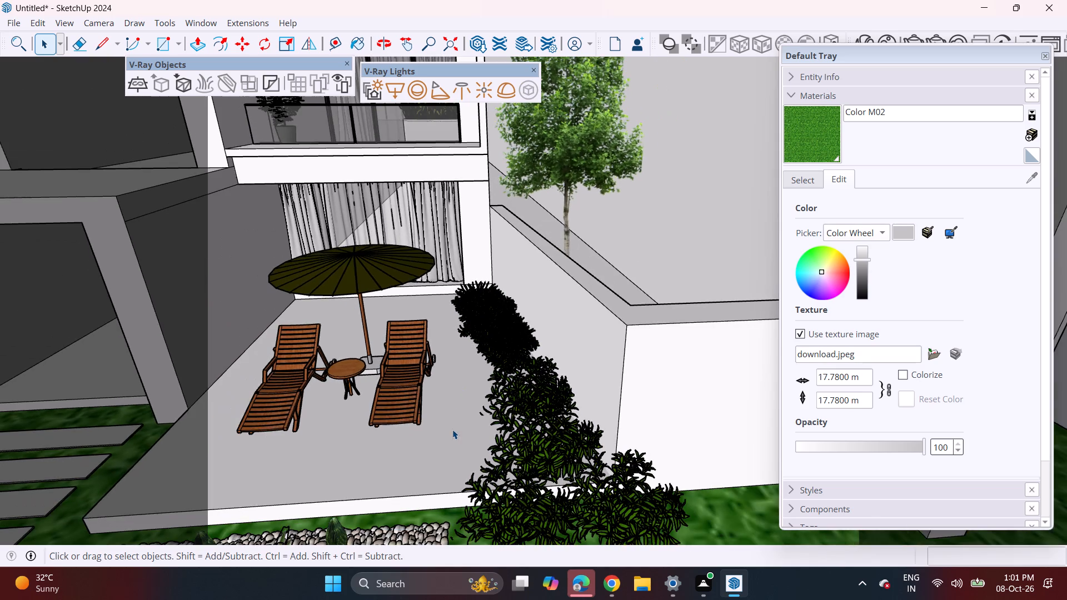
middle_drag(454, 428, 467, 364)
scroll(482, 343, down, 2)
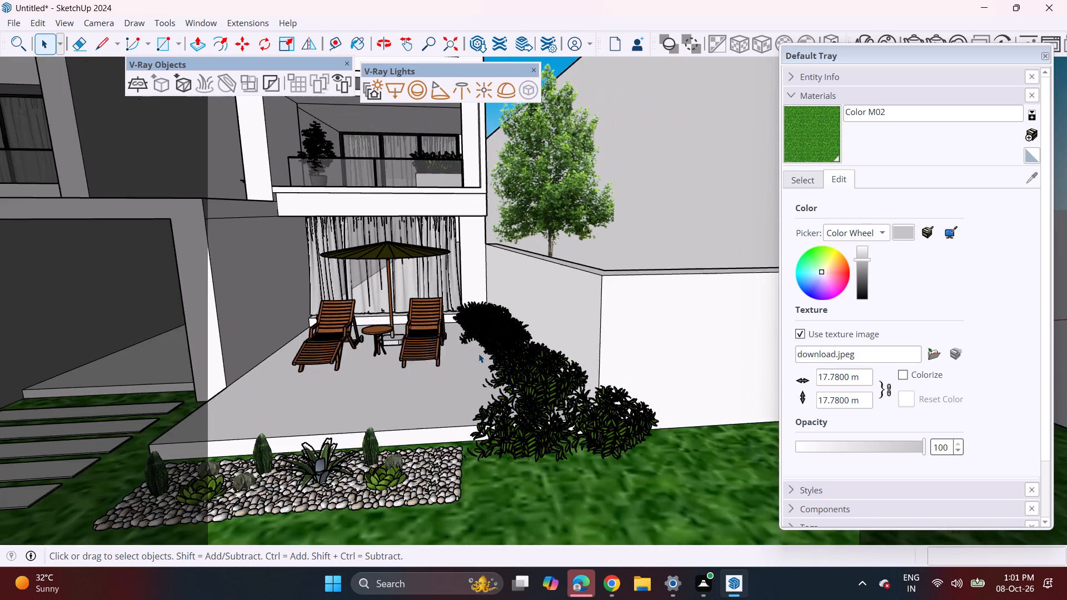
scroll(478, 353, down, 2)
middle_drag(466, 387, 516, 368)
middle_click(516, 368)
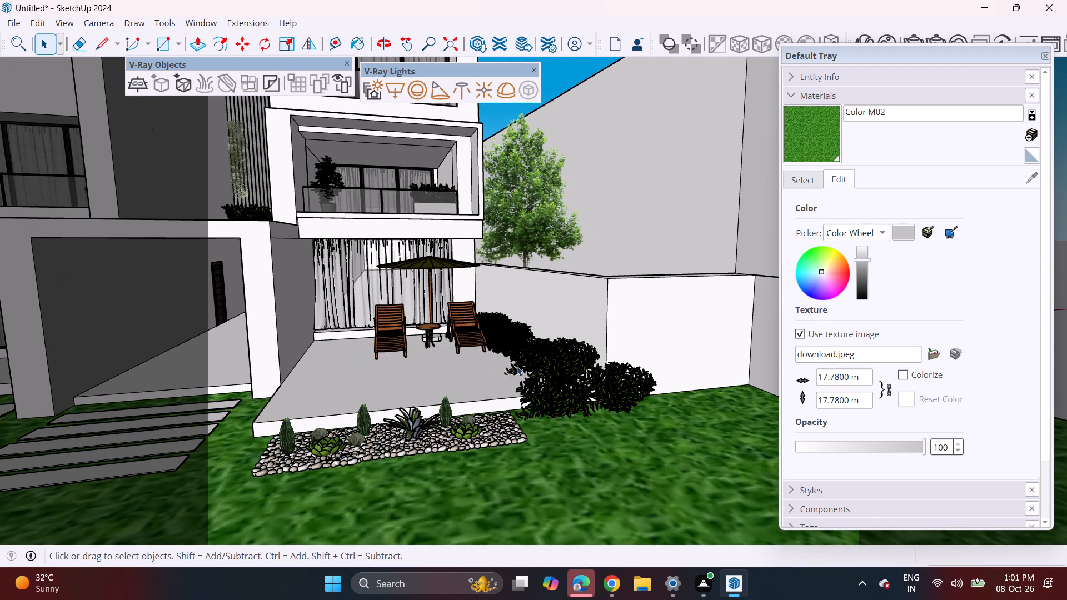
shift+middle_drag(409, 379, 480, 401)
middle_drag(567, 388, 526, 398)
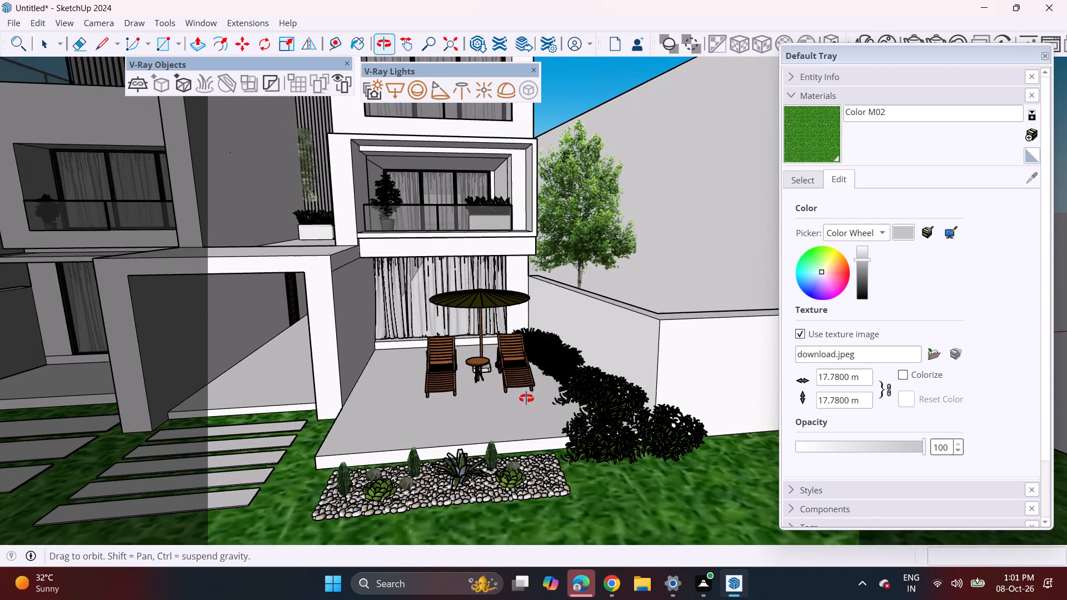
middle_drag(526, 398, 528, 348)
Reposition the sunbed and parasol set on the terrace floor, centred in front of the curtained window and clear of the bushes.
click(513, 348)
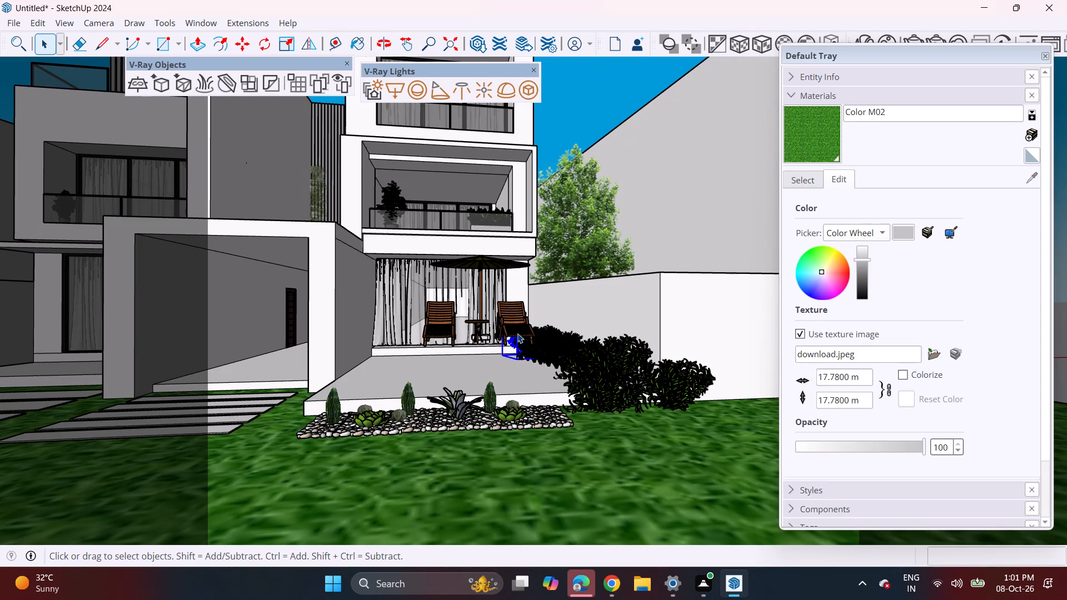
click(517, 333)
key(m)
click(542, 344)
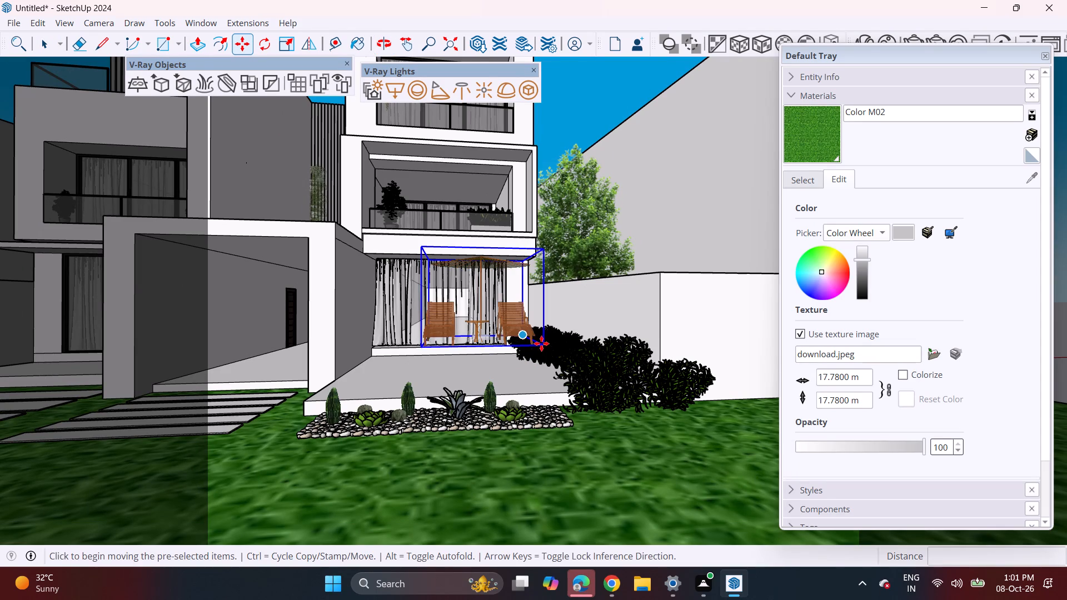
middle_drag(455, 334, 472, 354)
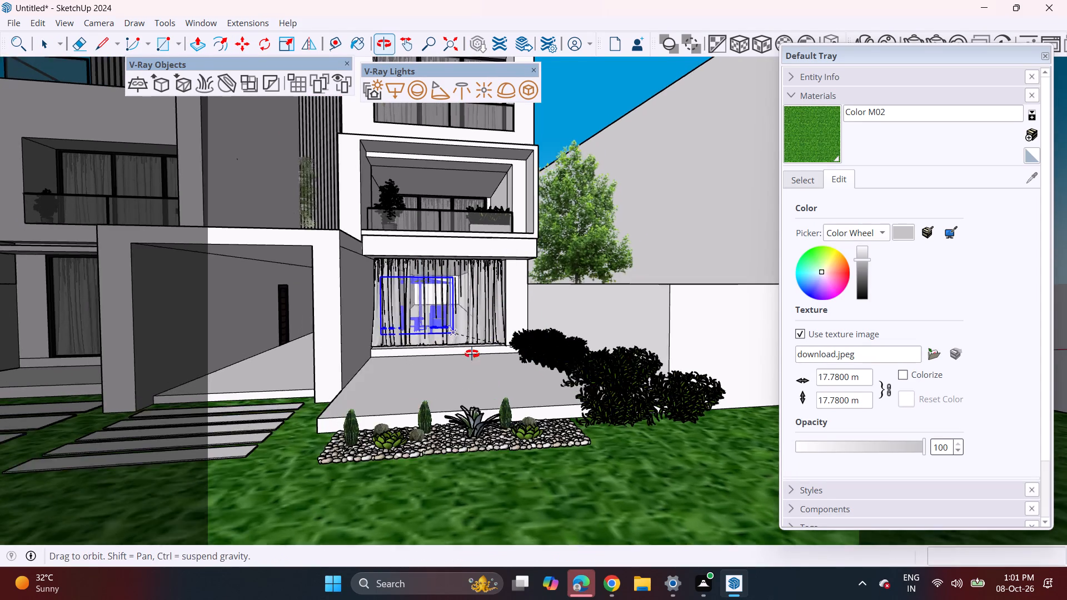
middle_drag(472, 354, 537, 398)
click(559, 404)
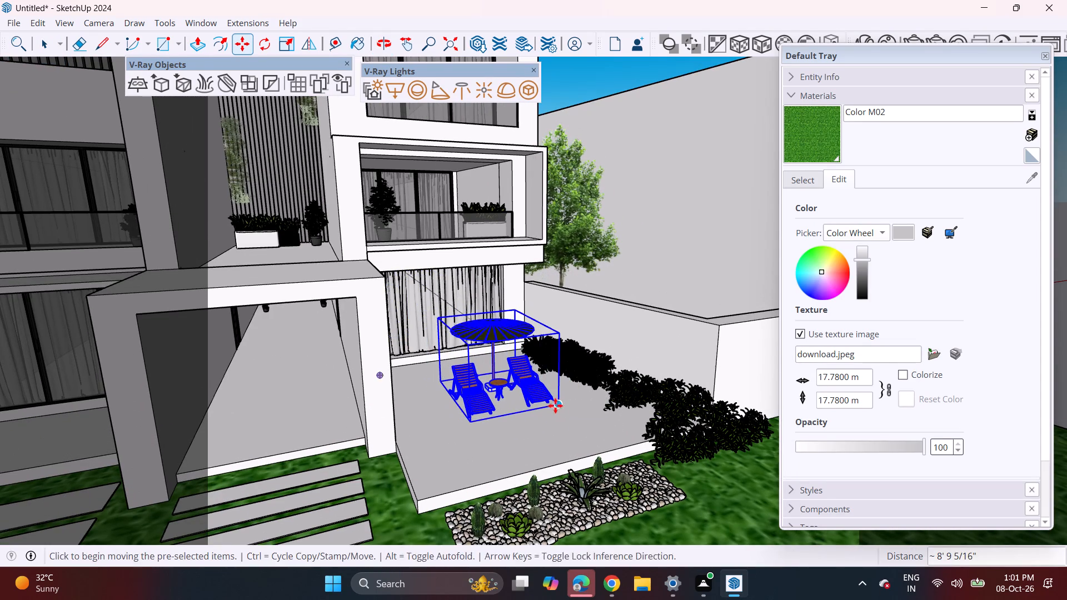
middle_drag(484, 422, 391, 402)
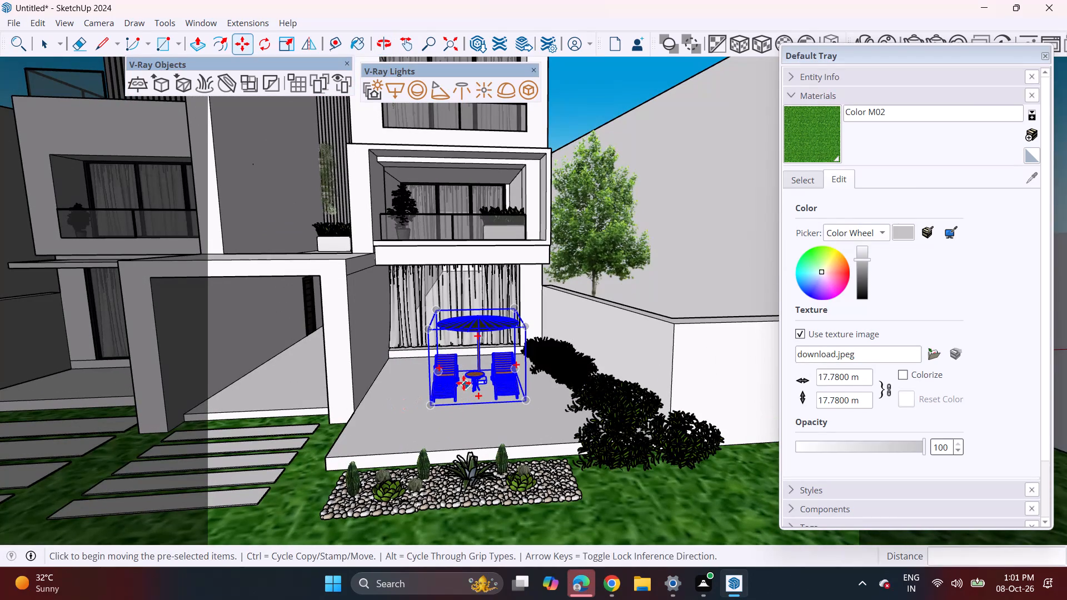
click(447, 384)
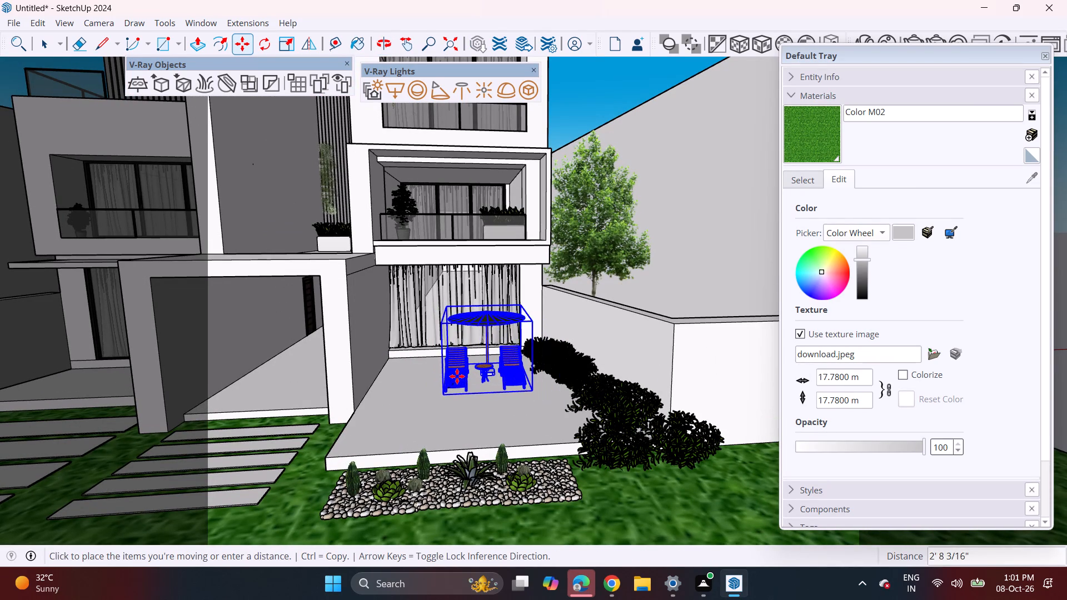
click(457, 376)
key(space)
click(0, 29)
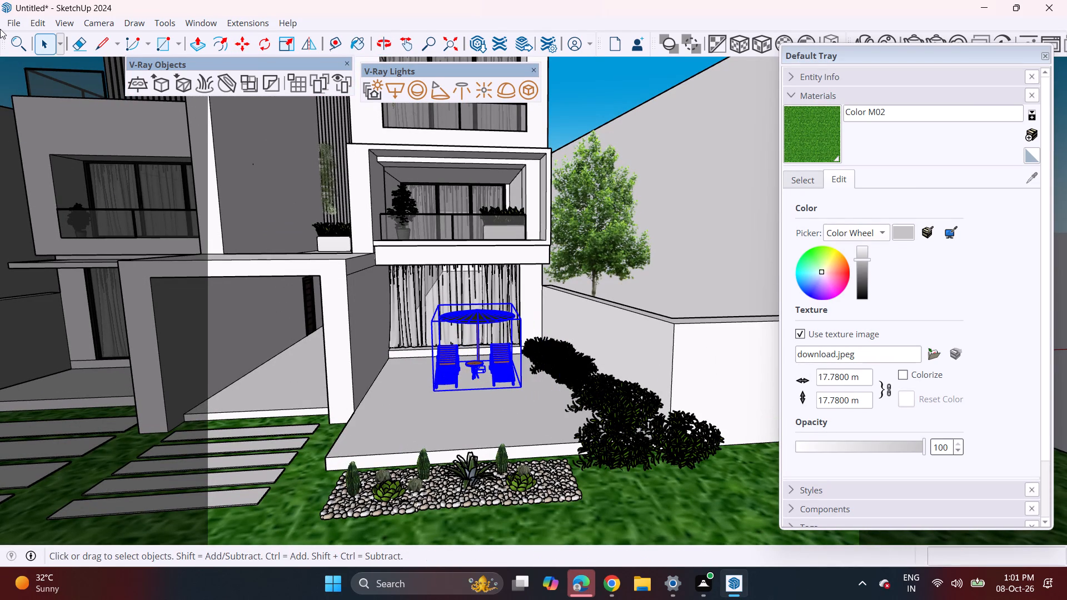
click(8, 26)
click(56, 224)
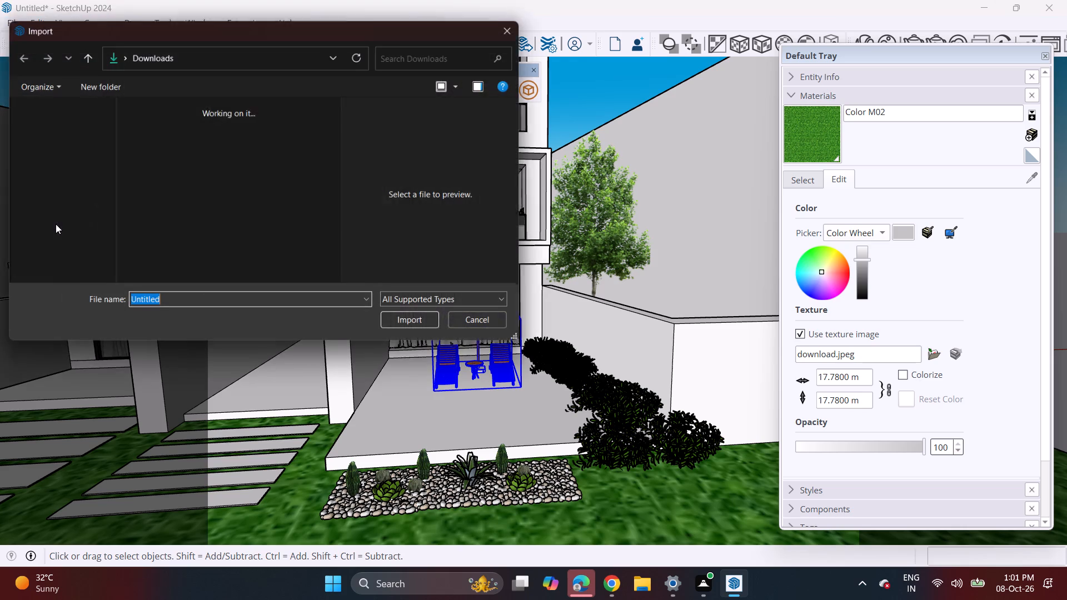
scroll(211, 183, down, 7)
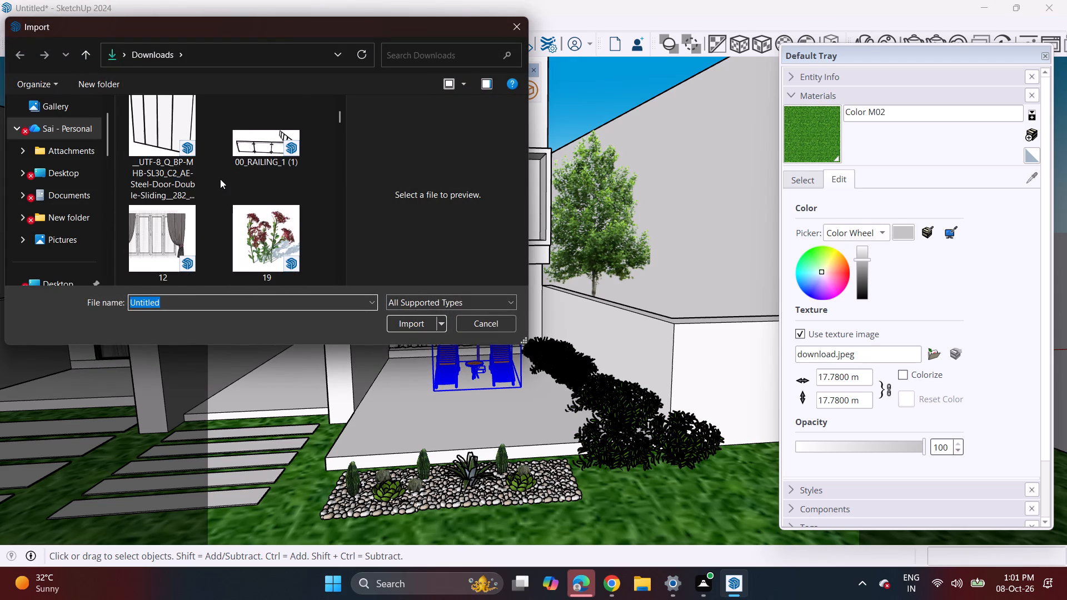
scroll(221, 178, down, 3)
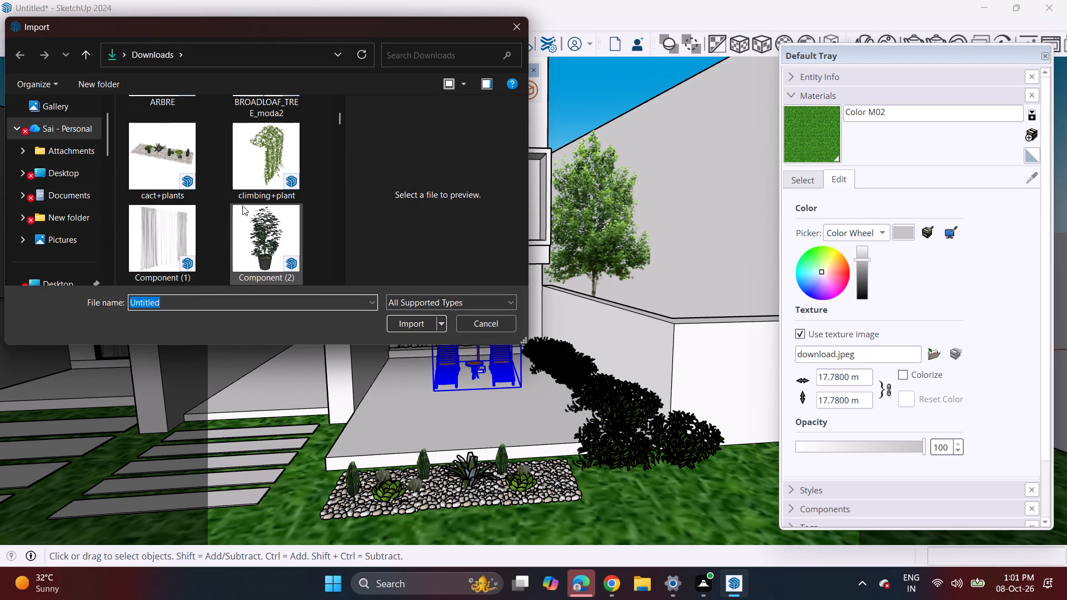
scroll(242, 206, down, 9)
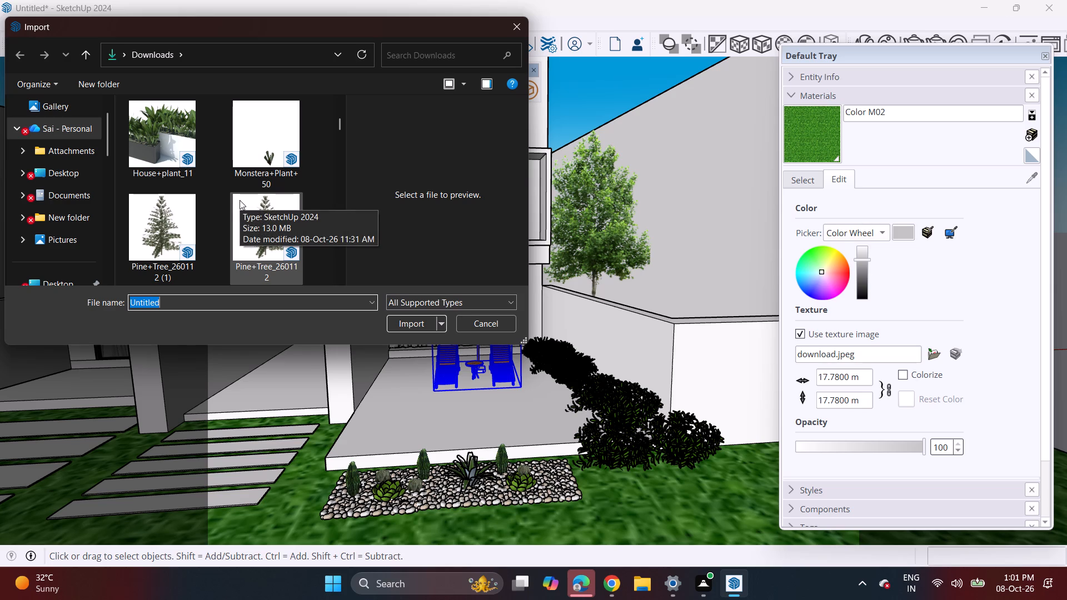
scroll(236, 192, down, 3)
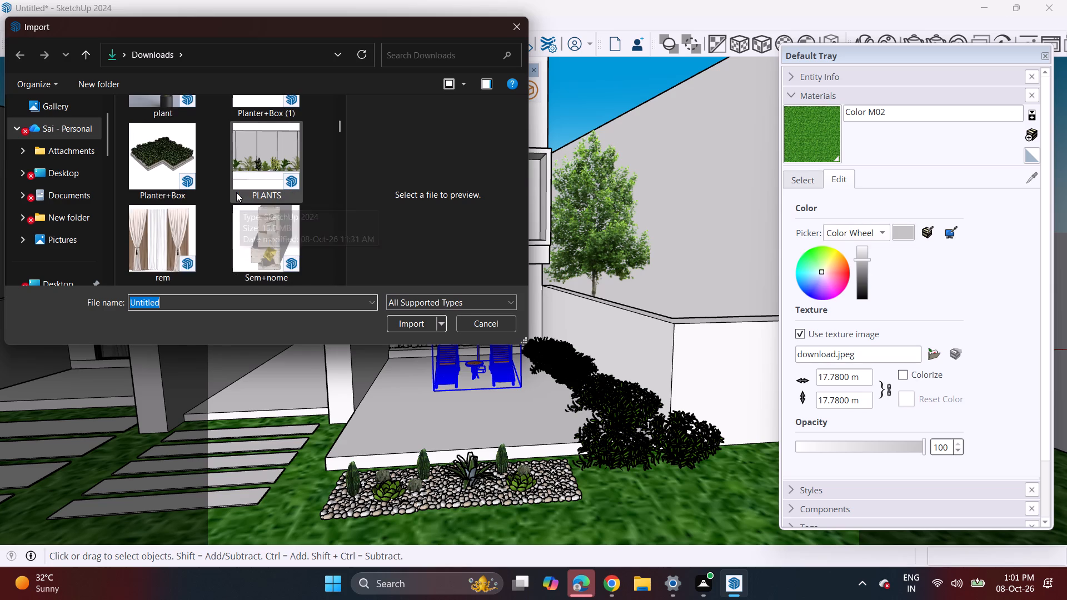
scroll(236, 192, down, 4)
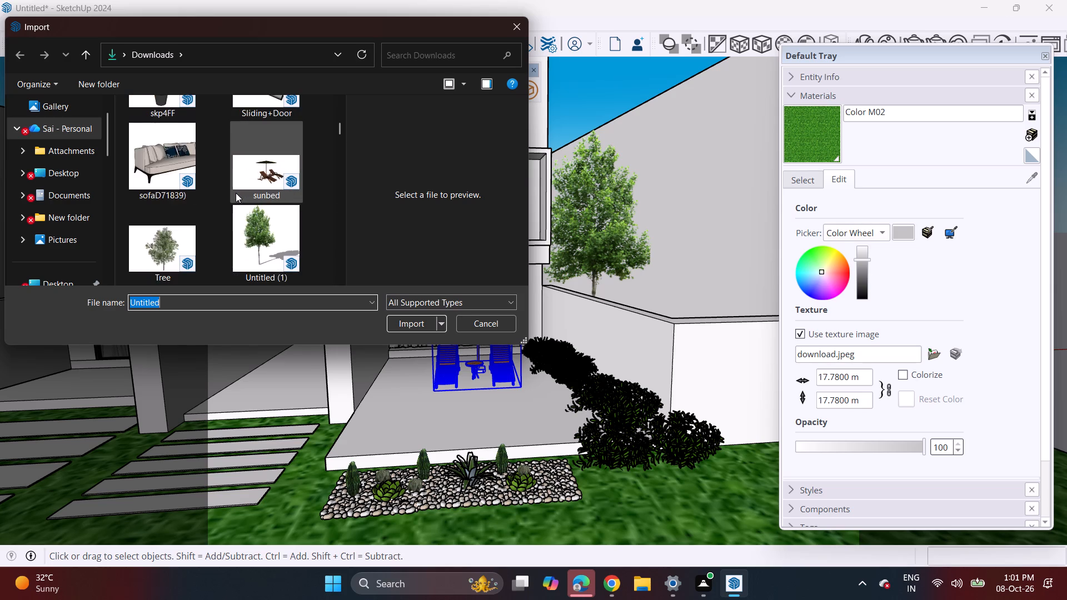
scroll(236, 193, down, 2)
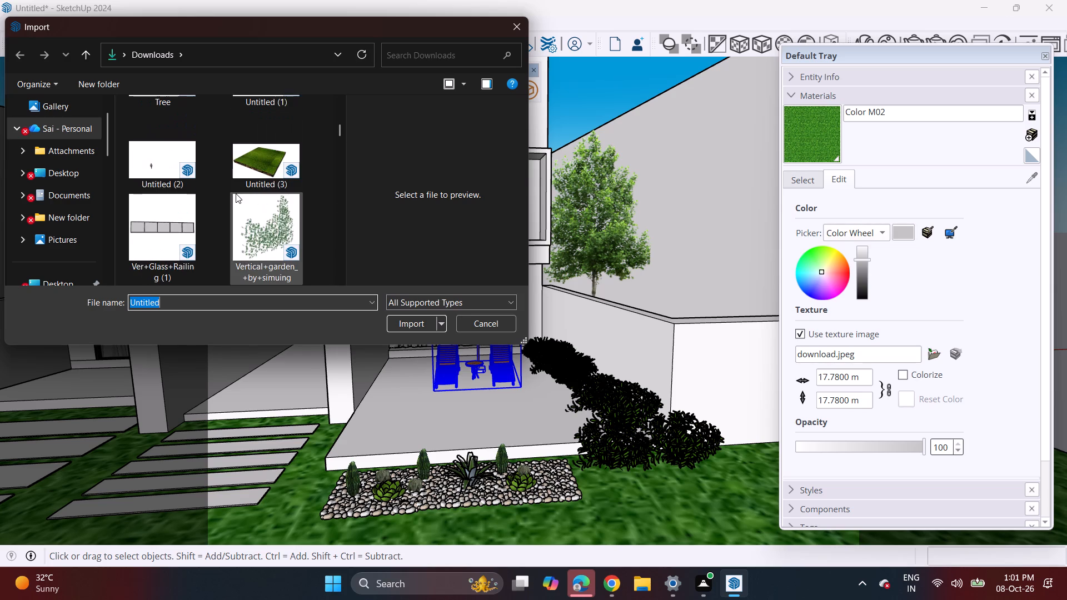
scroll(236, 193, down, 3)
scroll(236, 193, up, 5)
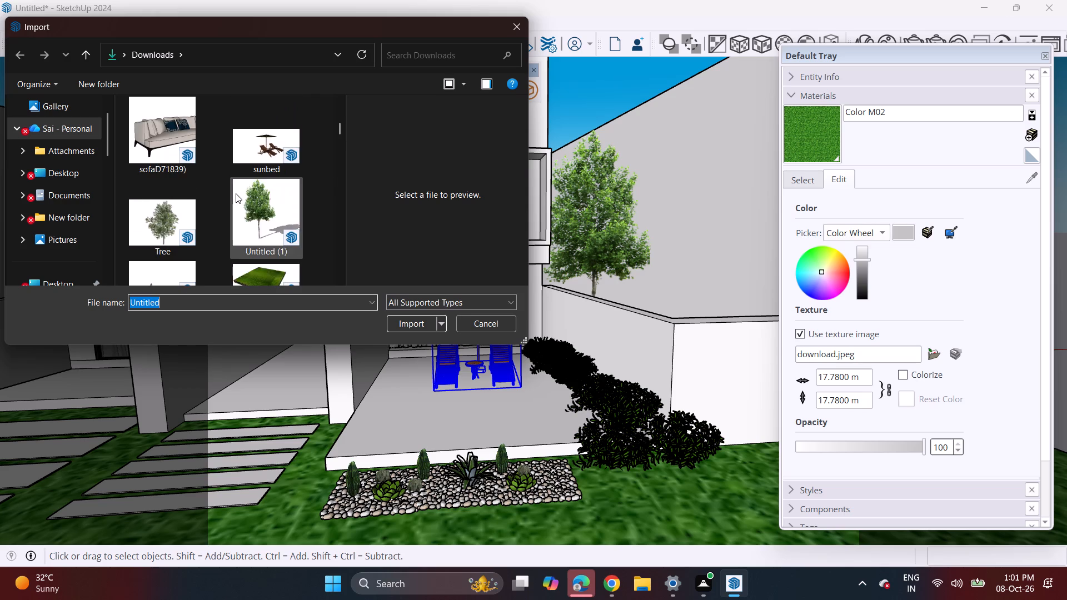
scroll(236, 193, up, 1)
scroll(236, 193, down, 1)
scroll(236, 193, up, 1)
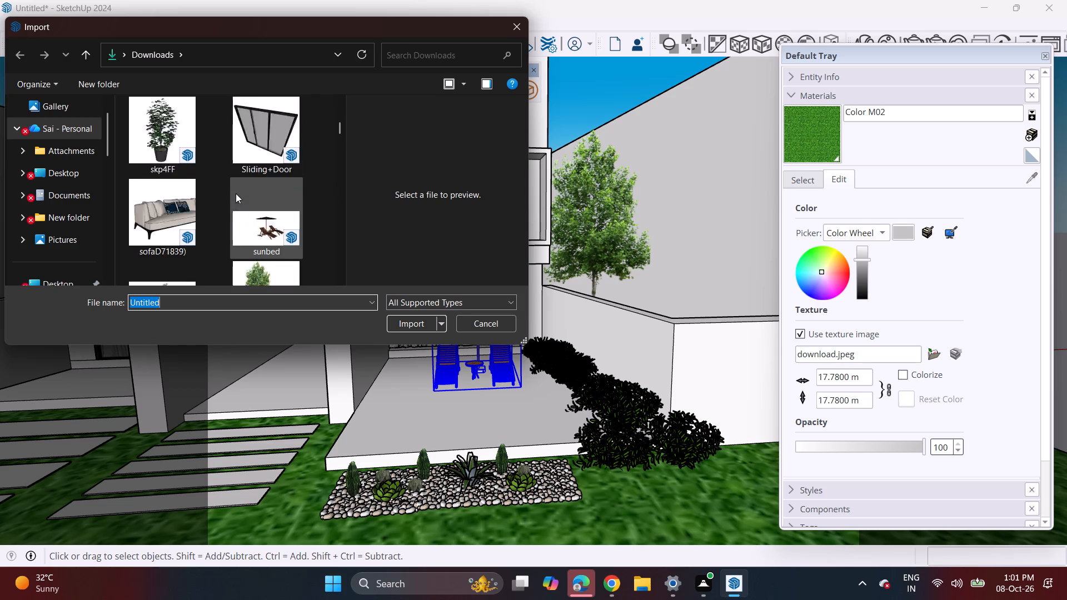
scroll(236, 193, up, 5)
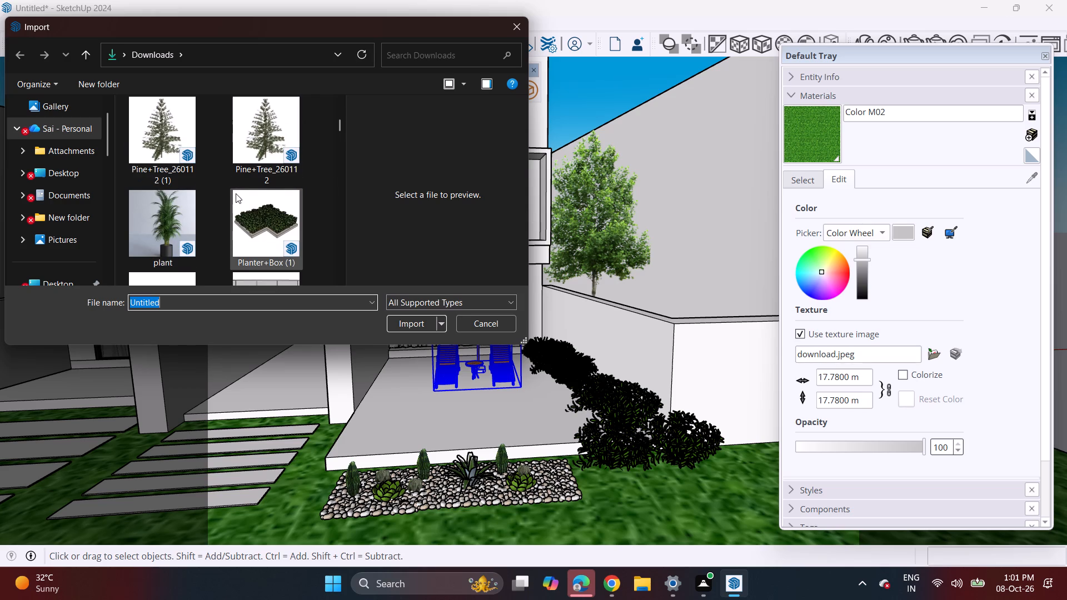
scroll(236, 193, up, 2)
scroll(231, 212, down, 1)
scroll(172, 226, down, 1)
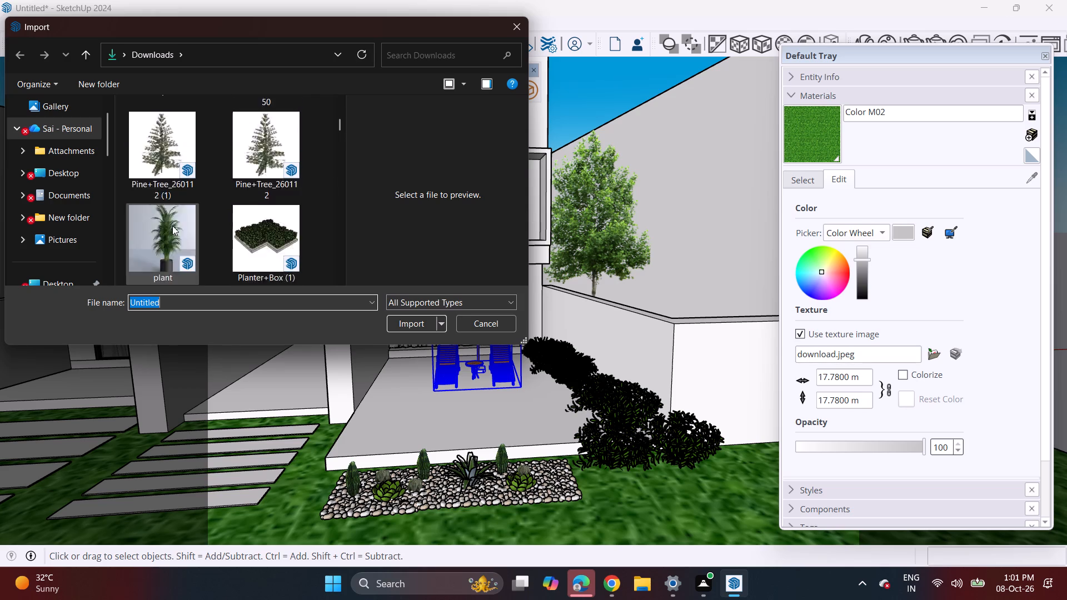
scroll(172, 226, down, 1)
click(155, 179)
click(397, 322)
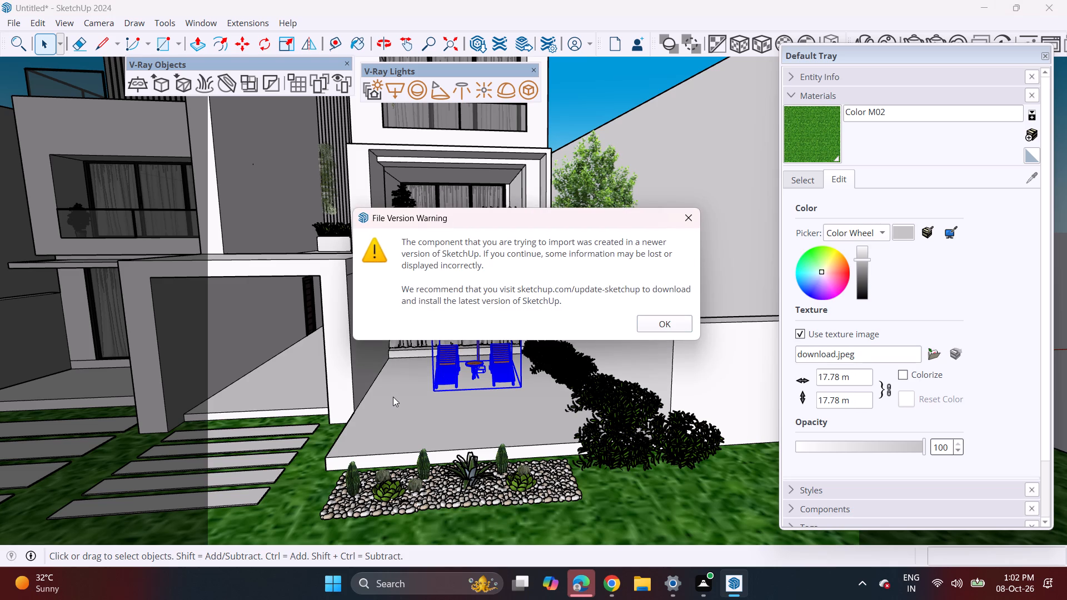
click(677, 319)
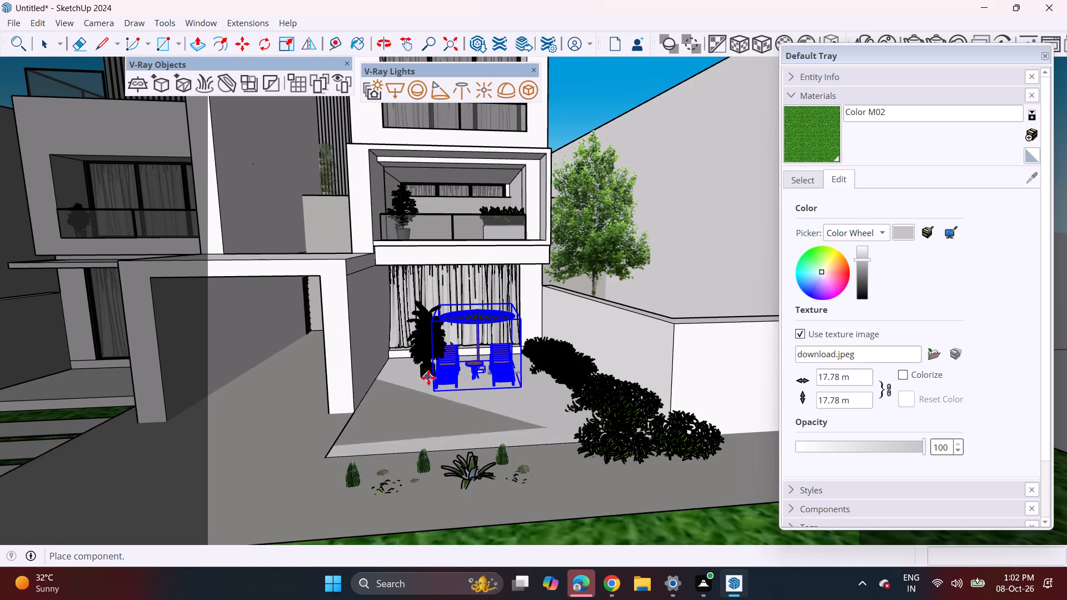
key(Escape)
Stretch the cactus and pebble bed lengthwise at both ends along the terrace's front edge, scaling the bush-side end by about 1.41.
middle_drag(409, 466, 467, 441)
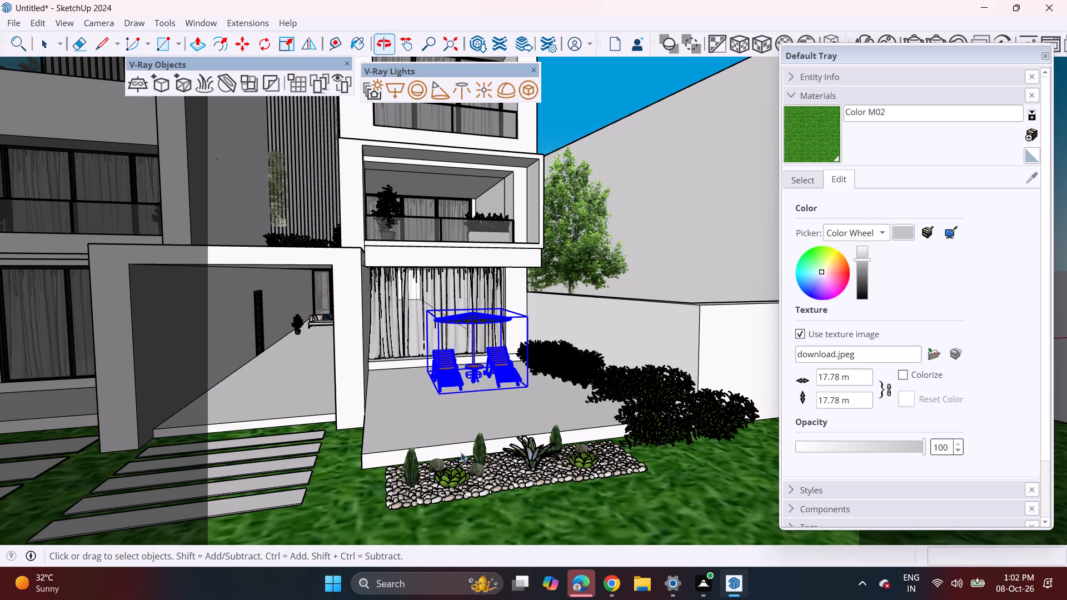
click(470, 473)
middle_drag(417, 492, 512, 476)
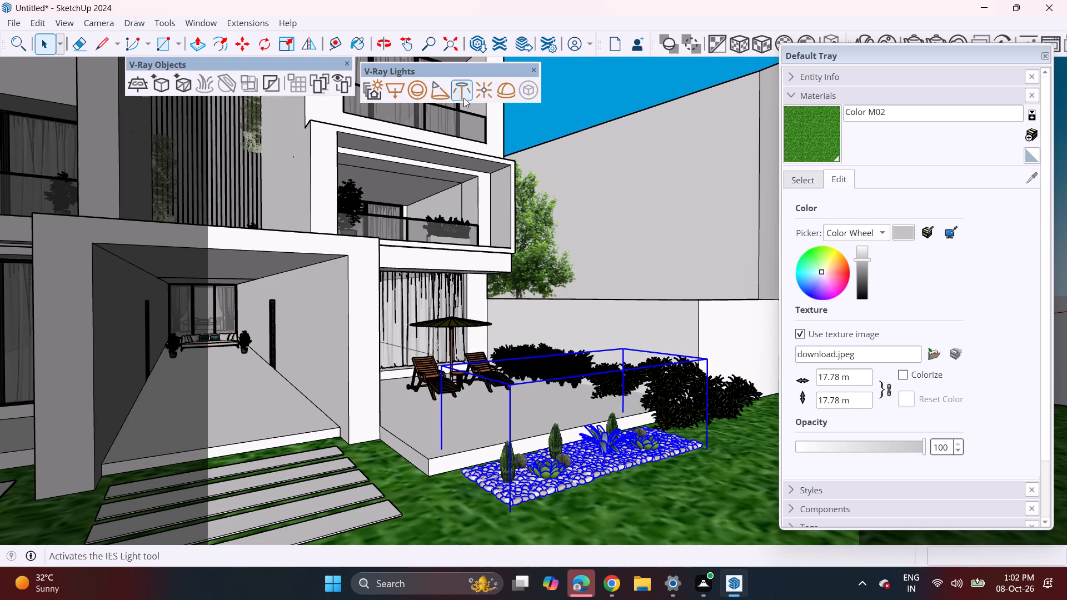
click(291, 48)
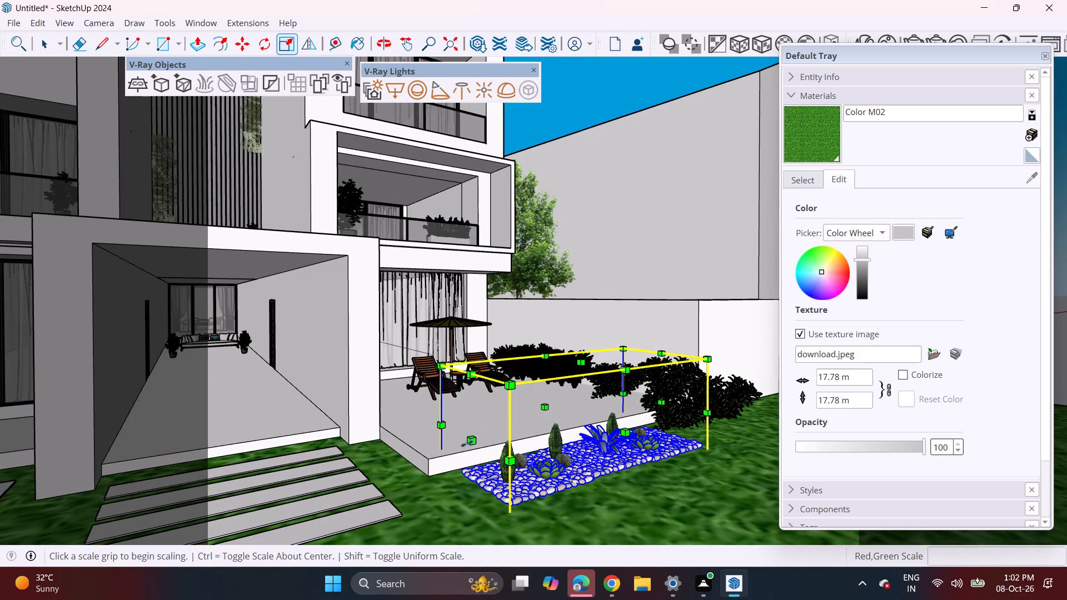
click(467, 443)
click(434, 453)
middle_drag(614, 471, 574, 479)
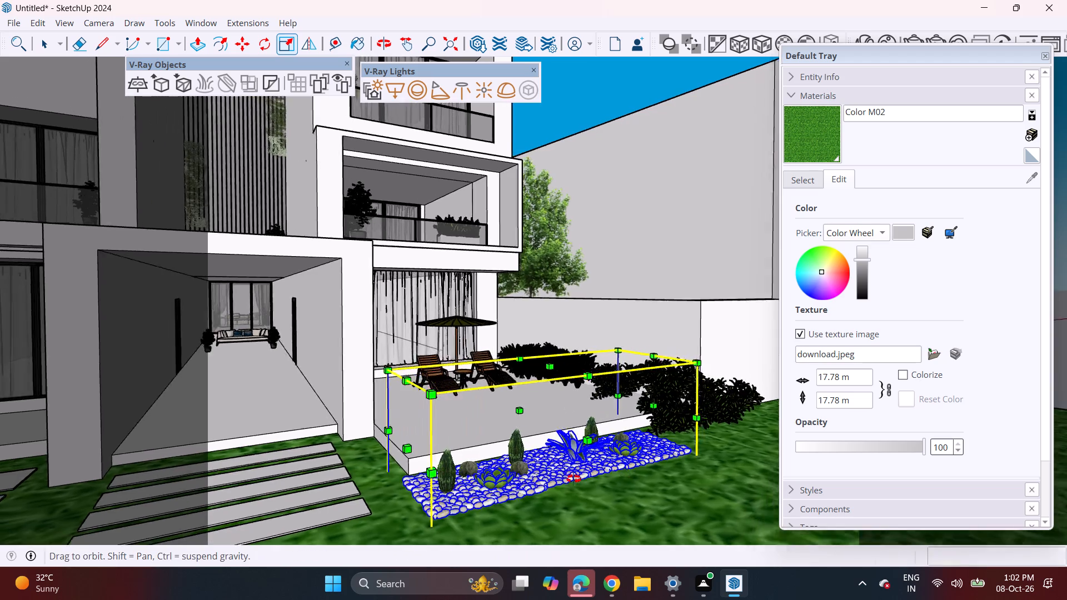
middle_drag(574, 479, 304, 496)
click(492, 429)
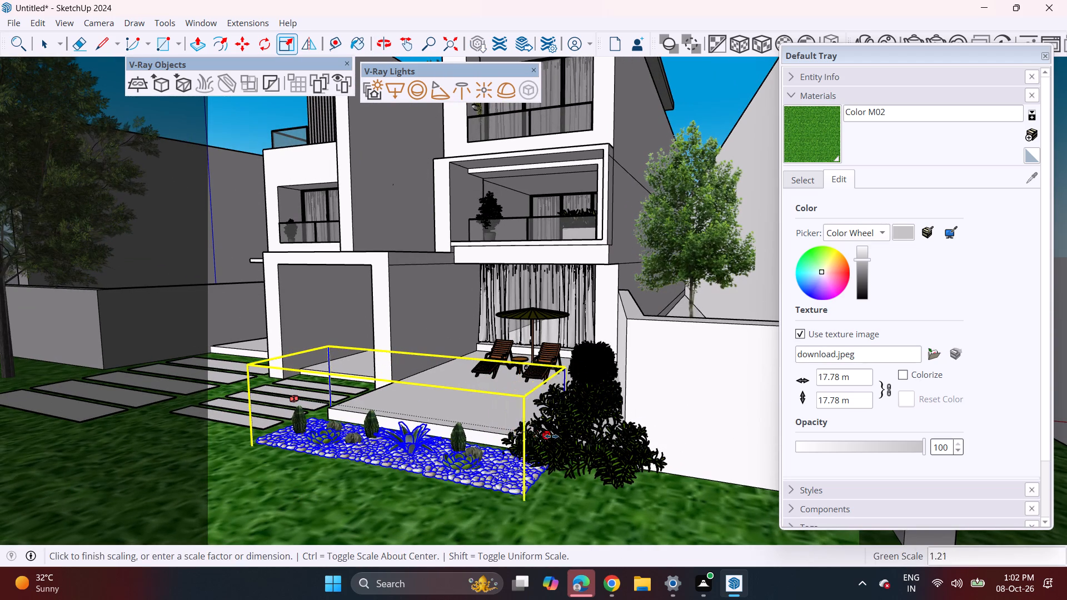
click(602, 448)
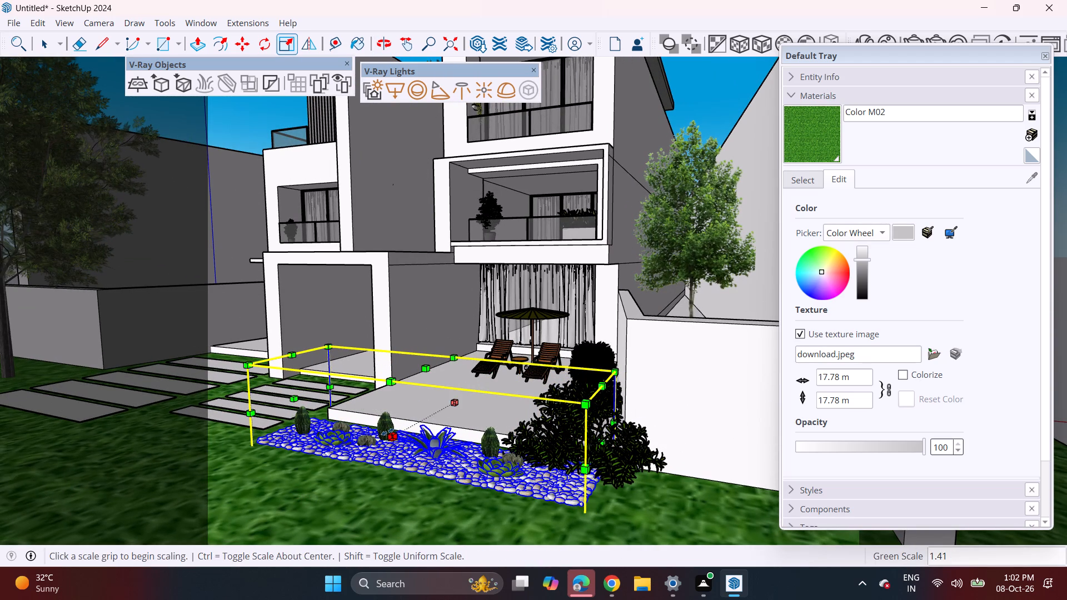
Widen the cactus and pebble bed outward onto the lawn, scaling its depth by about 1.27.
click(387, 432)
click(370, 448)
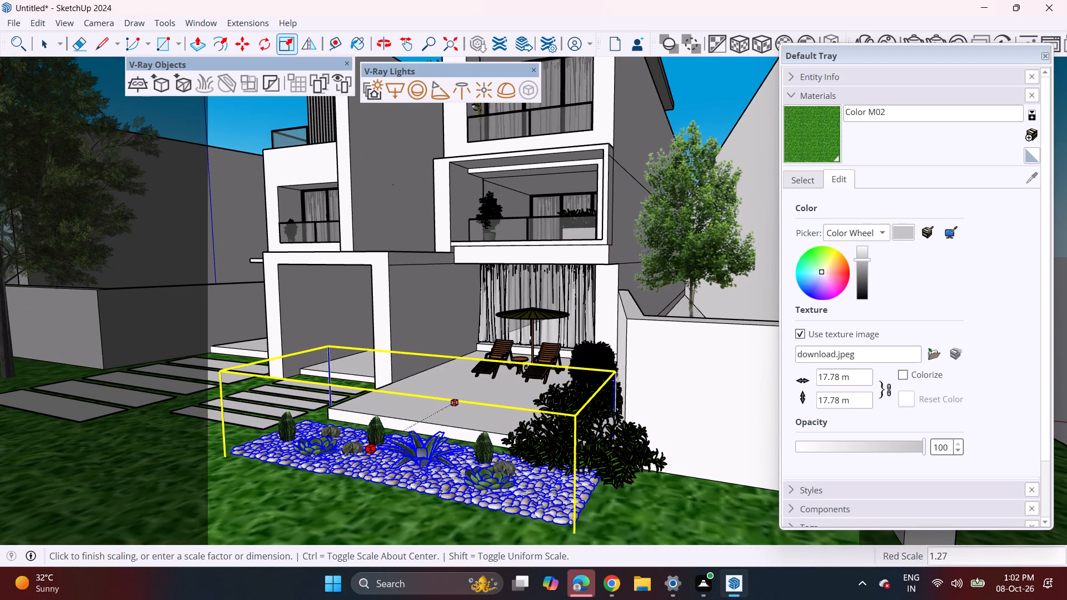
middle_drag(328, 459, 478, 437)
scroll(472, 432, down, 5)
key(space)
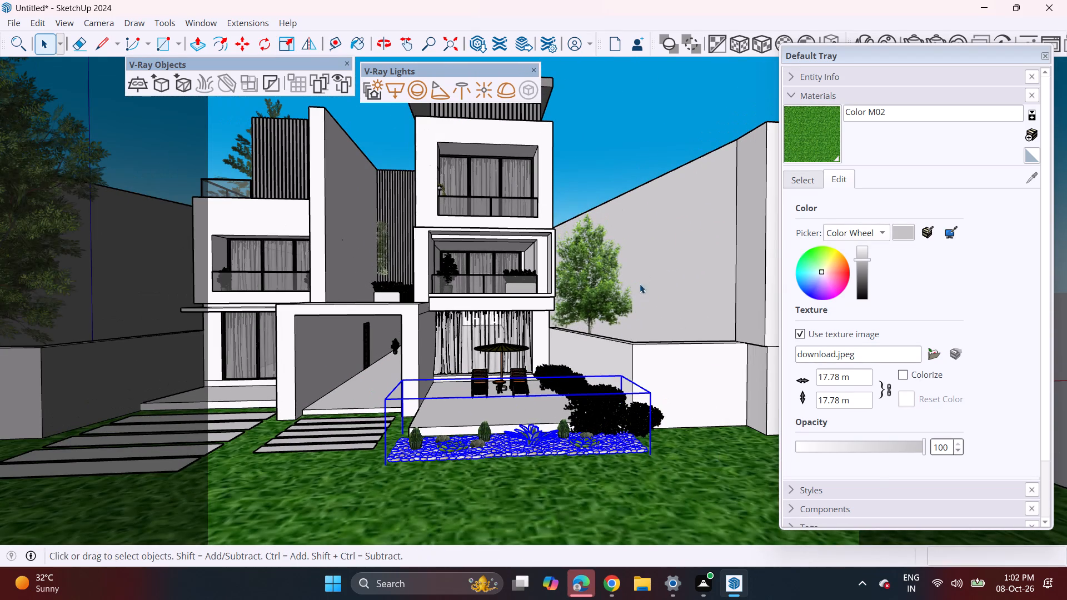
click(620, 157)
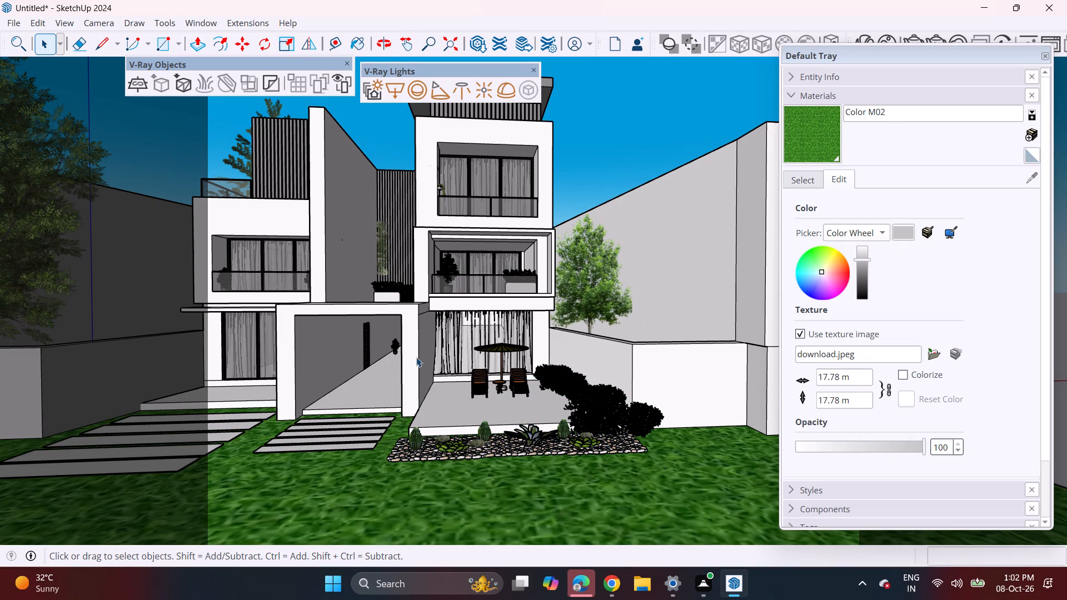
Examine the whole house front from the garden, checking how the planting, terrace and slab paths sit together.
shift+middle_drag(423, 362, 505, 399)
middle_drag(523, 404, 490, 447)
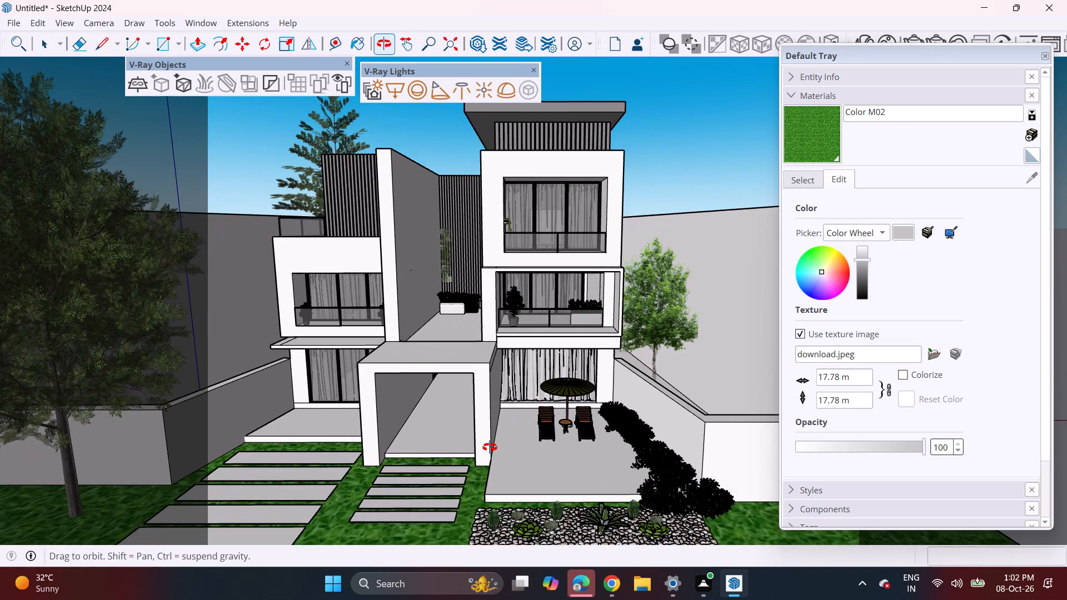
middle_drag(490, 447, 525, 360)
scroll(510, 351, down, 2)
shift+middle_drag(470, 353, 509, 393)
middle_drag(517, 388, 486, 373)
shift+middle_drag(486, 373, 481, 357)
scroll(481, 357, up, 2)
scroll(481, 357, down, 2)
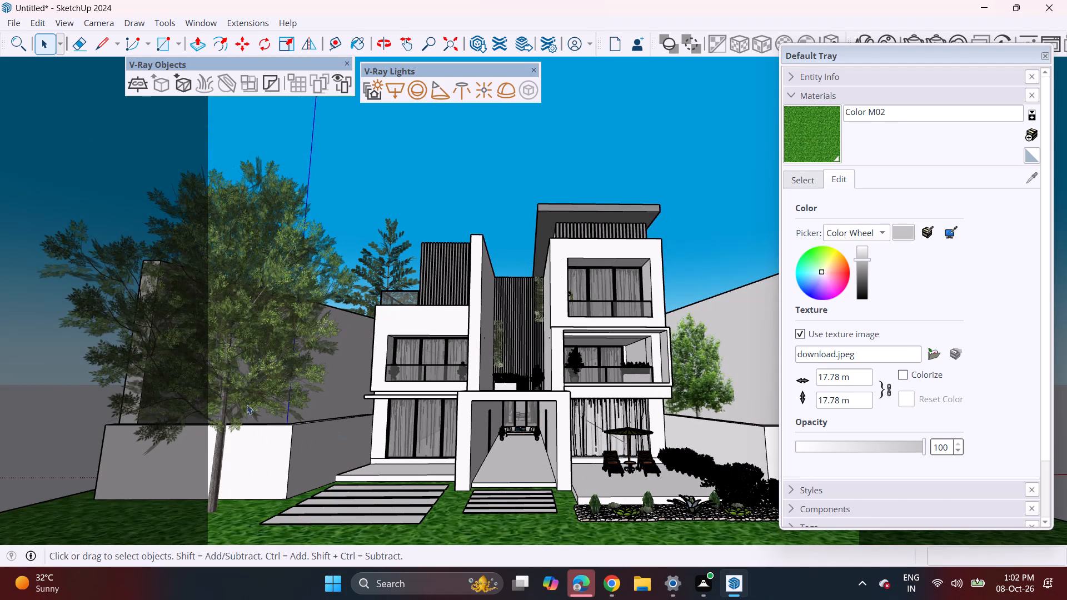
Copy the large leafy tree from the slab-path side of the front garden to the terrace side of the house.
click(257, 334)
click(246, 276)
scroll(265, 271, down, 2)
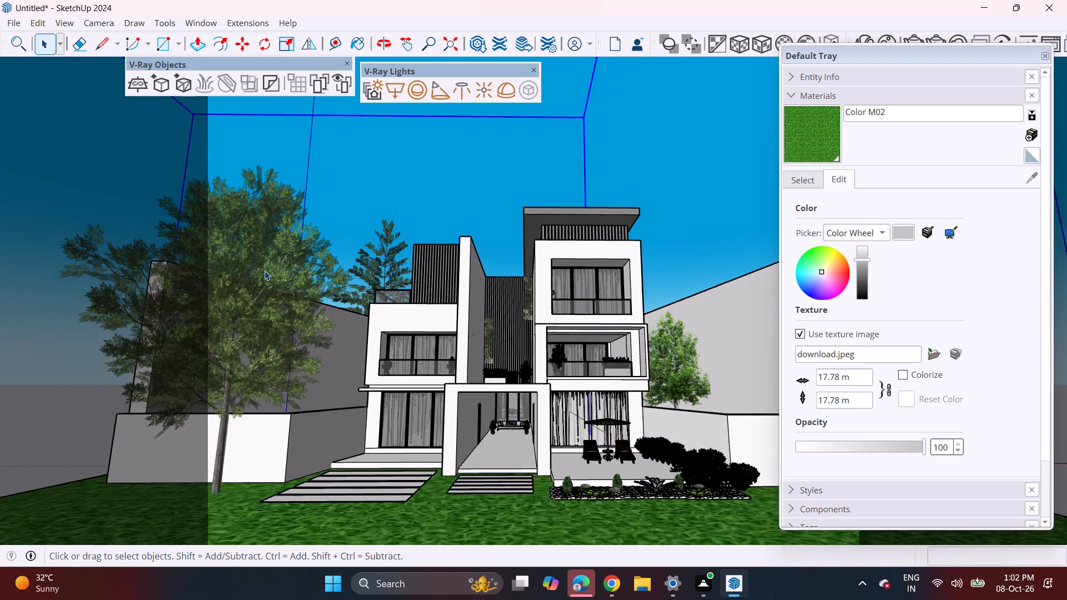
scroll(265, 271, down, 6)
middle_drag(271, 278, 277, 388)
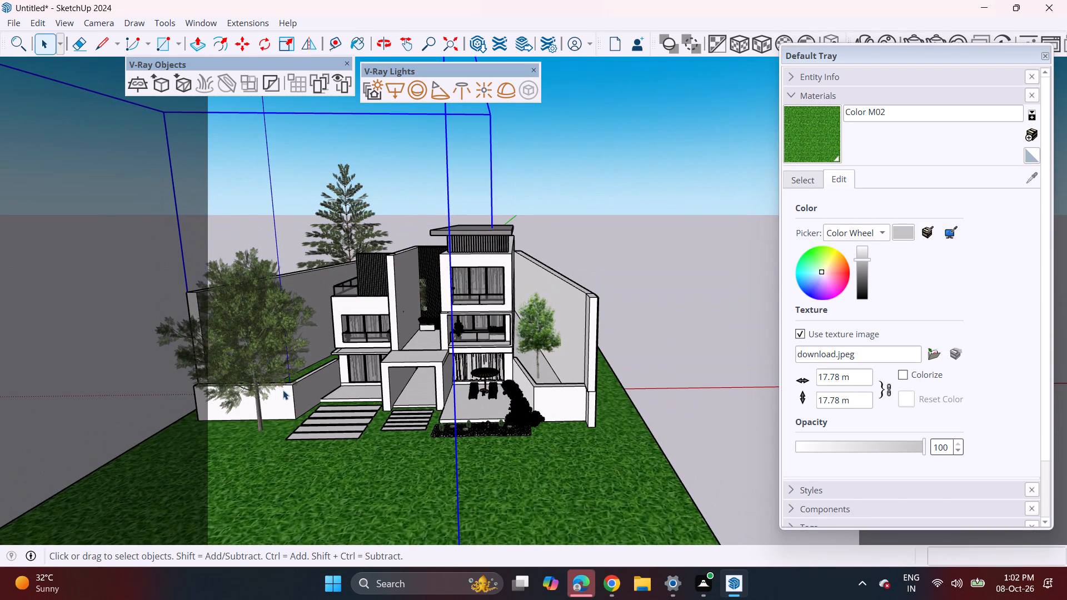
key(m)
click(274, 342)
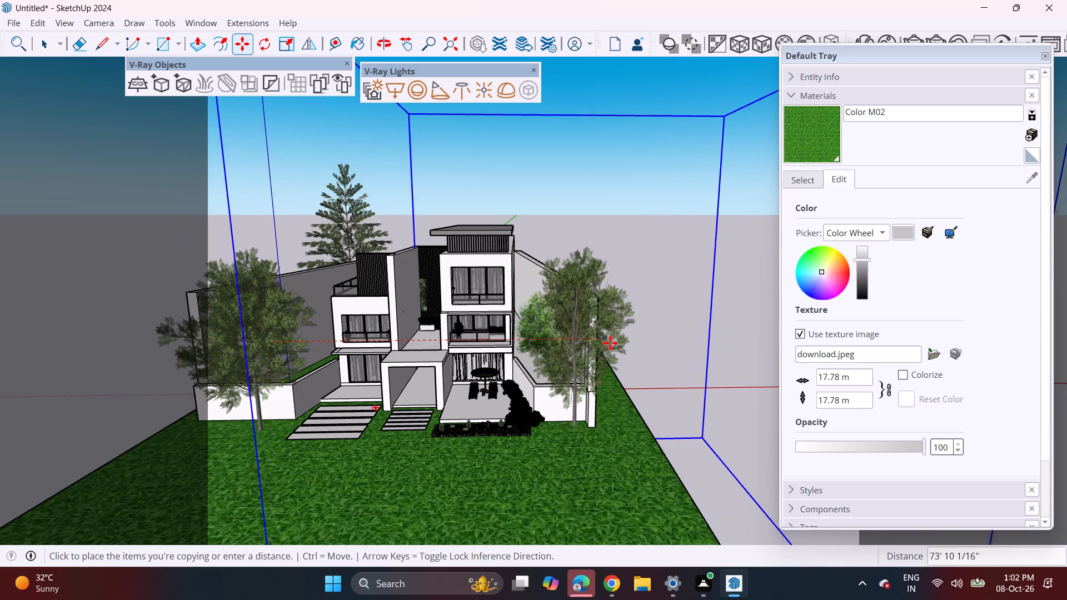
Place the copied tree about 73' 10" from the original, near the boundary wall beside the patio, and deselect it.
click(617, 343)
middle_drag(271, 362, 287, 318)
scroll(302, 309, up, 4)
middle_drag(294, 321, 320, 299)
scroll(319, 307, up, 2)
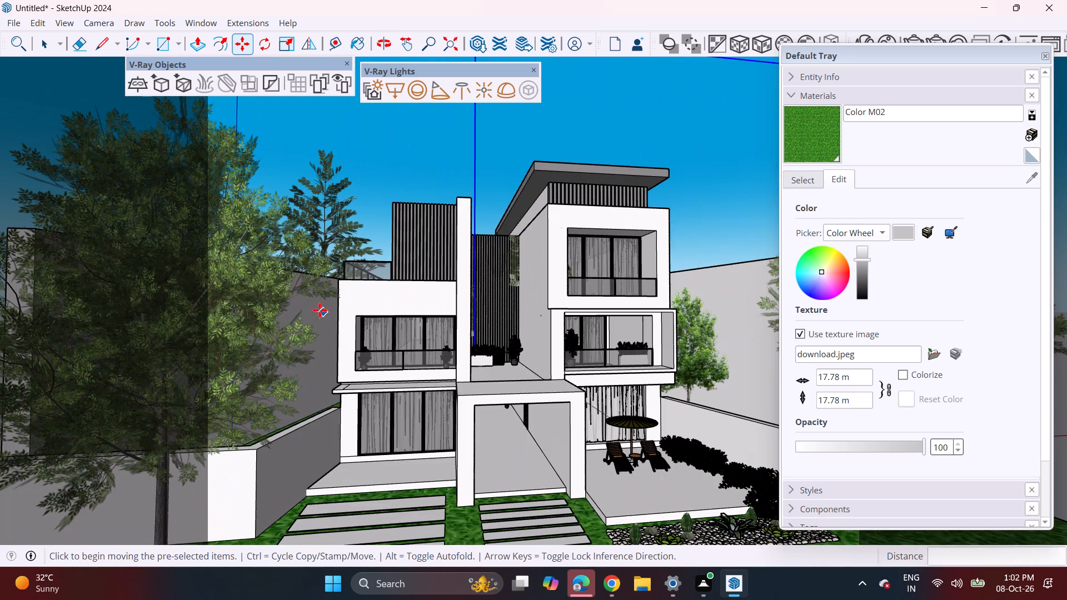
middle_drag(301, 311, 292, 283)
scroll(292, 283, down, 3)
middle_drag(292, 283, 310, 315)
middle_drag(310, 315, 257, 293)
middle_drag(261, 296, 334, 309)
middle_click(322, 311)
scroll(322, 311, up, 1)
middle_click(322, 311)
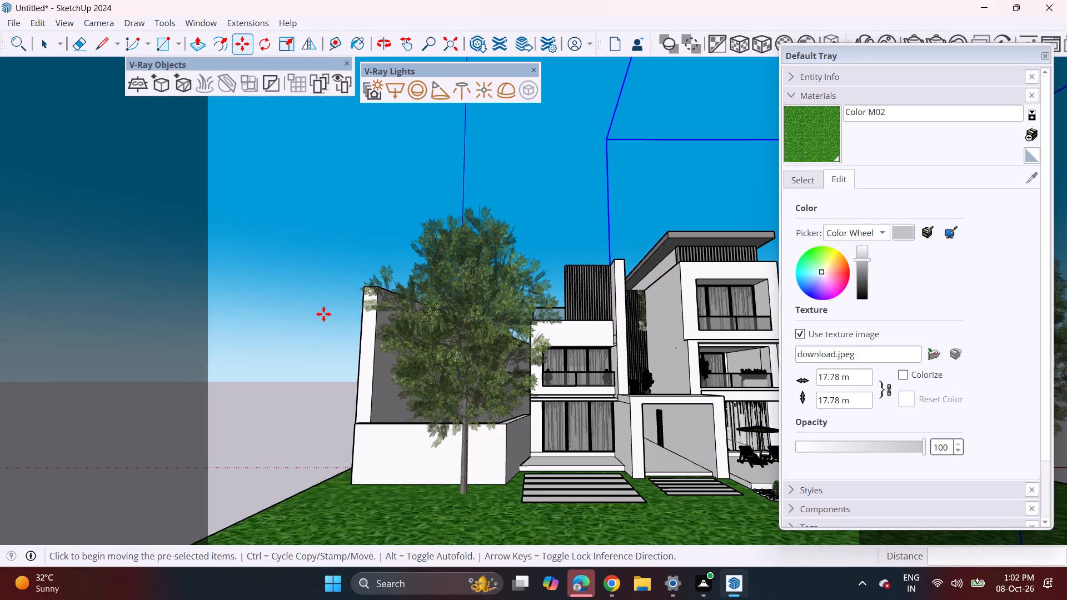
shift+middle_drag(407, 312, 224, 341)
scroll(224, 341, up, 1)
key(space)
shift+middle_drag(406, 374, 380, 372)
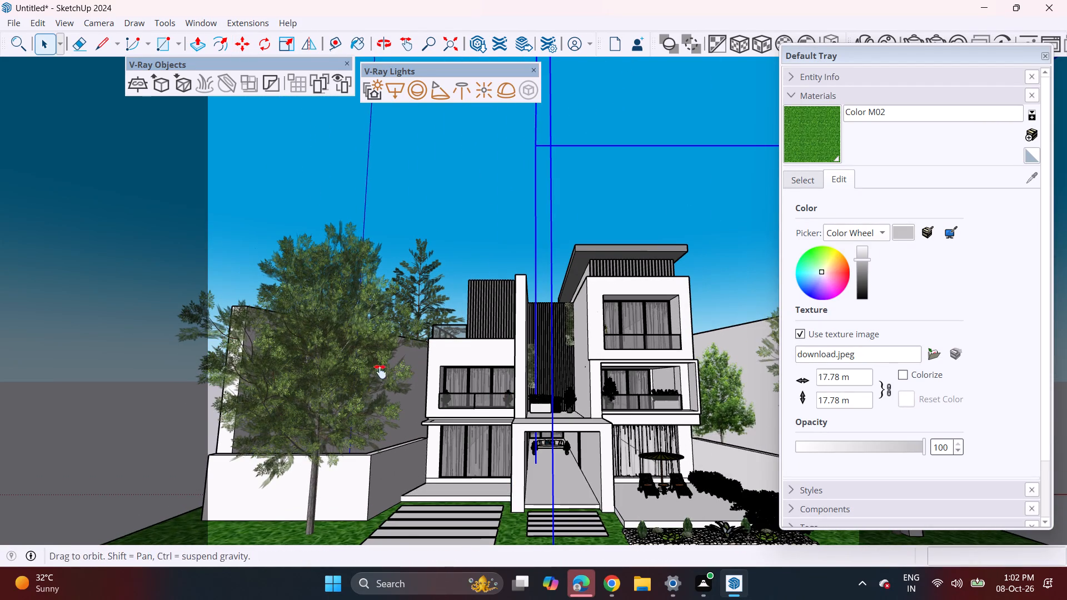
shift+middle_drag(380, 372, 344, 371)
click(357, 251)
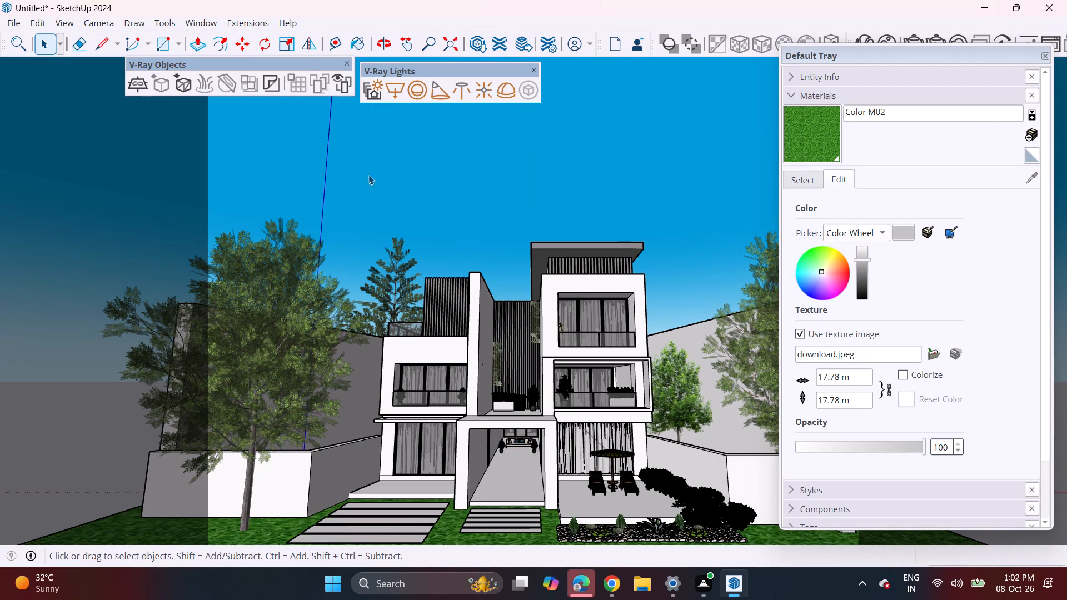
click(415, 162)
Examine the house's front elevation and the trees flanking it from several angles.
scroll(391, 182, down, 5)
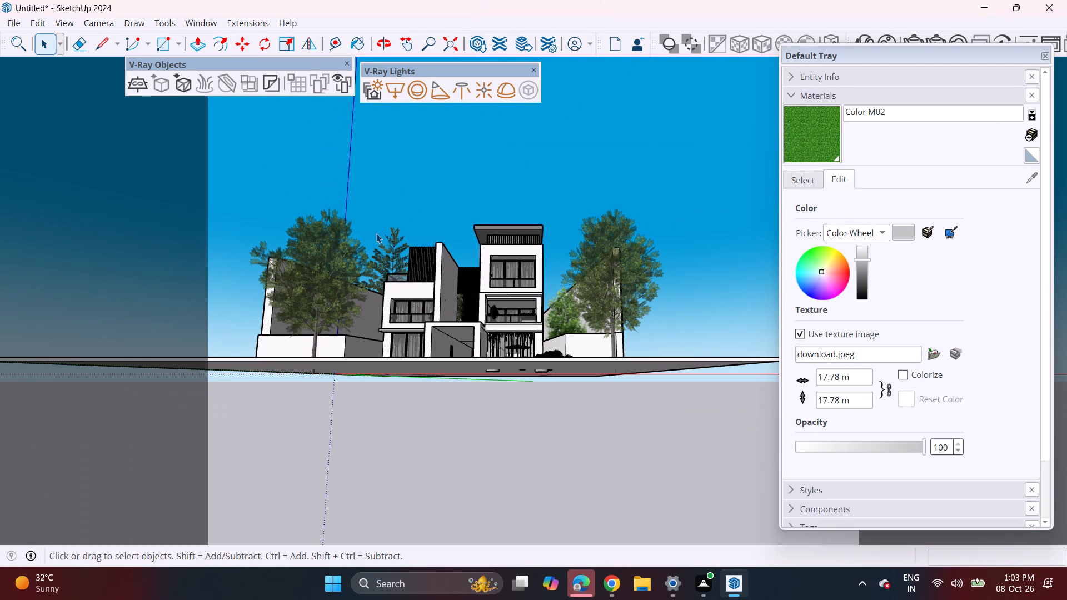
shift+middle_drag(381, 236, 402, 308)
scroll(380, 327, up, 3)
shift+middle_drag(373, 343, 363, 258)
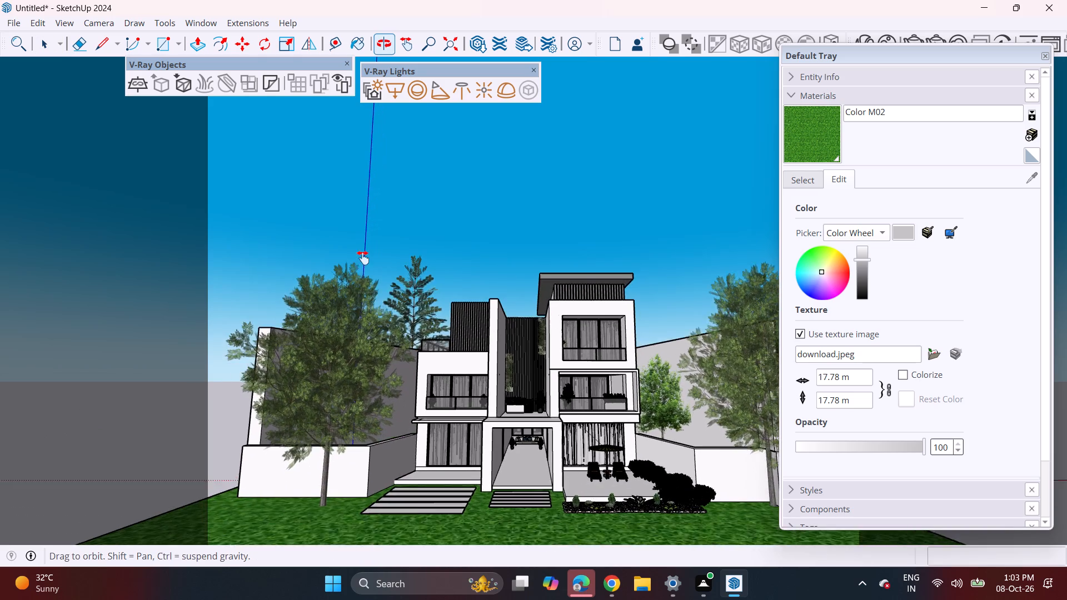
shift+middle_drag(363, 258, 363, 256)
scroll(363, 273, up, 3)
shift+middle_drag(367, 282, 315, 217)
shift+middle_click(315, 217)
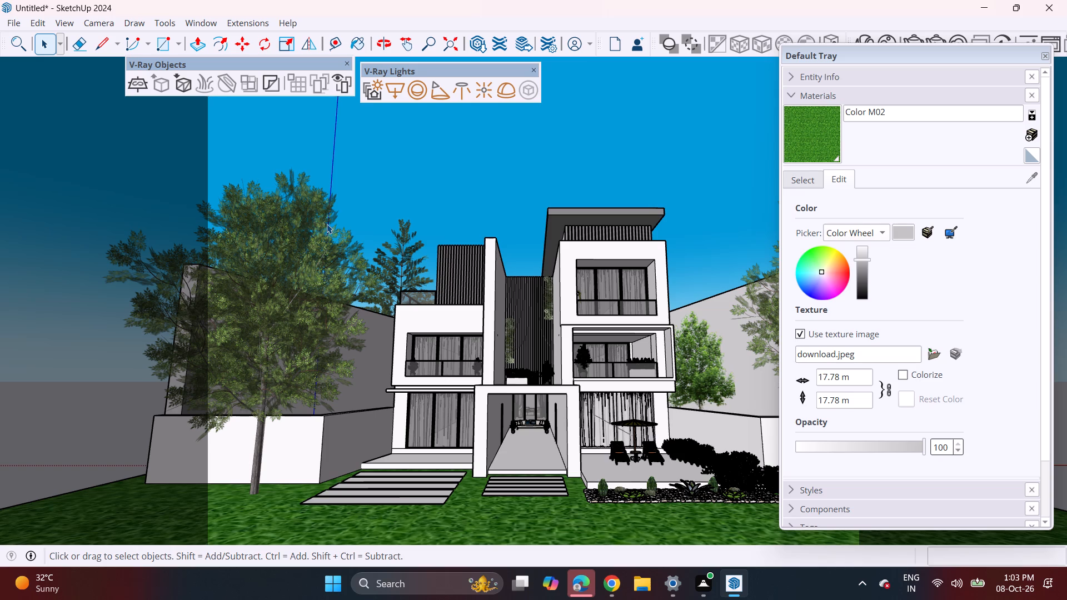
shift+middle_drag(526, 328, 510, 330)
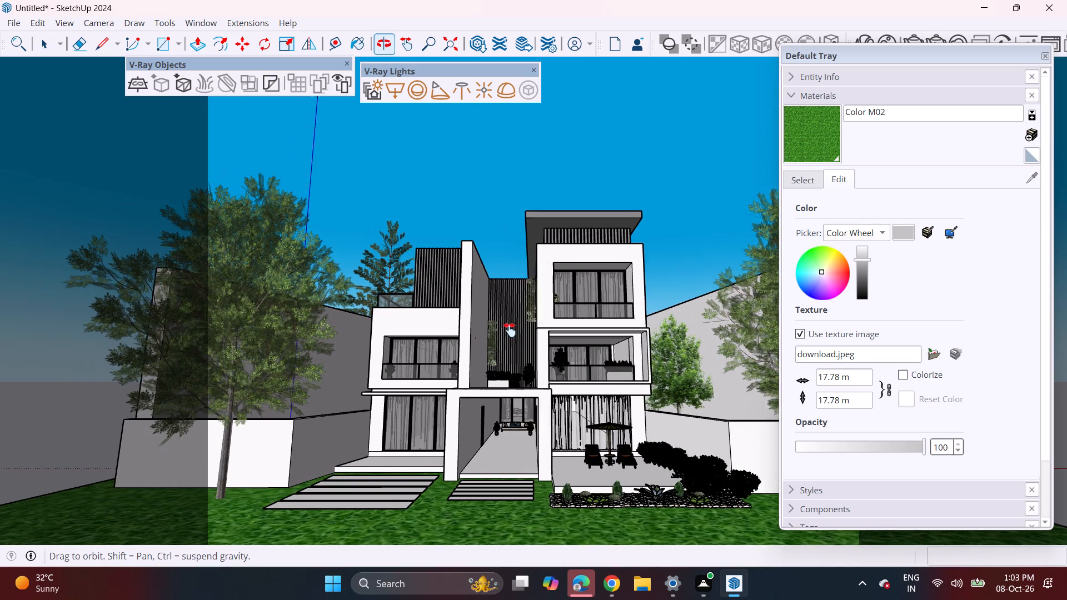
shift+middle_drag(510, 330, 512, 330)
middle_click(510, 367)
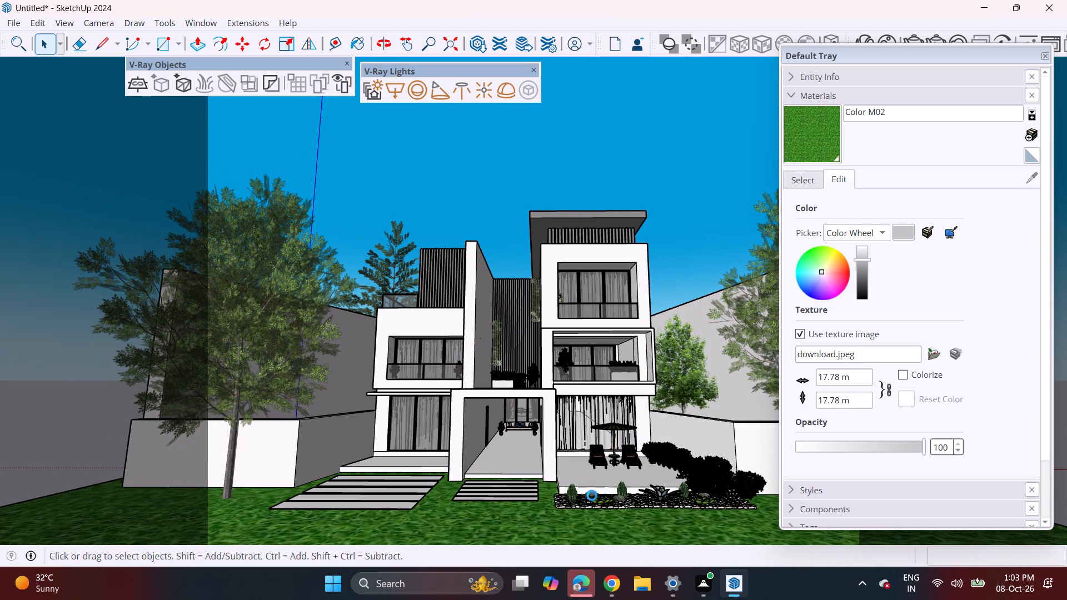
Draw a line about 24' 2" long across the patio floor beside the lounge chairs, from its front edge to the house.
middle_drag(589, 477, 557, 513)
middle_drag(507, 449, 484, 508)
scroll(583, 523, up, 6)
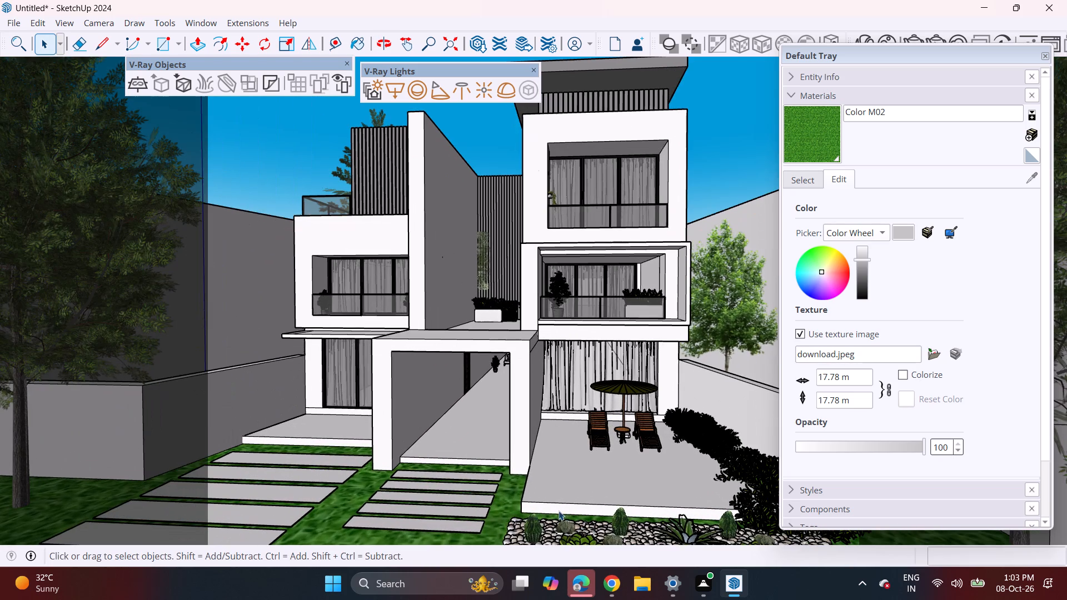
scroll(539, 481, up, 1)
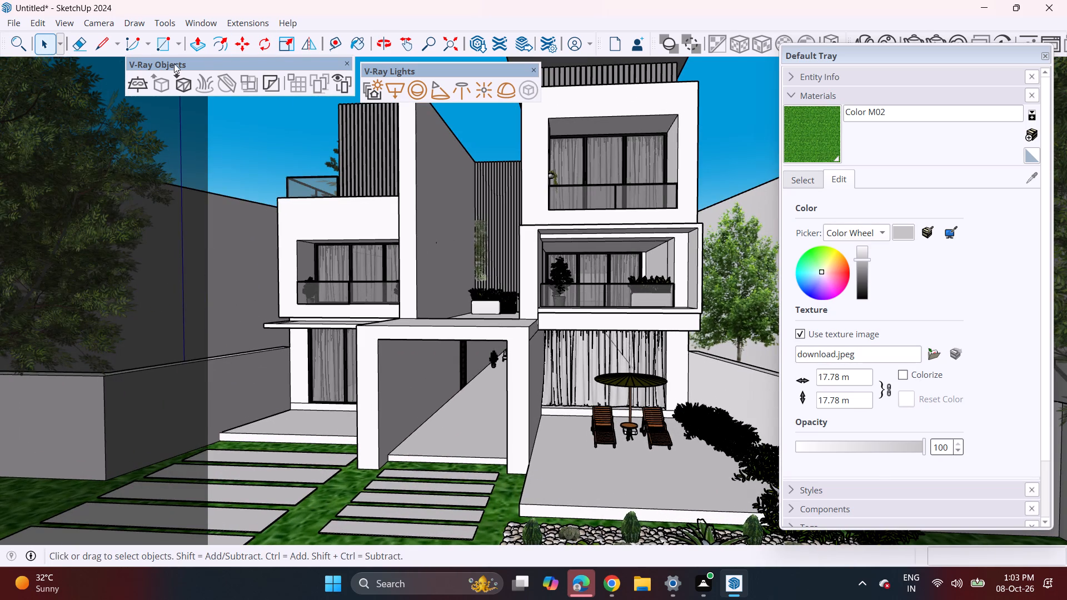
click(98, 42)
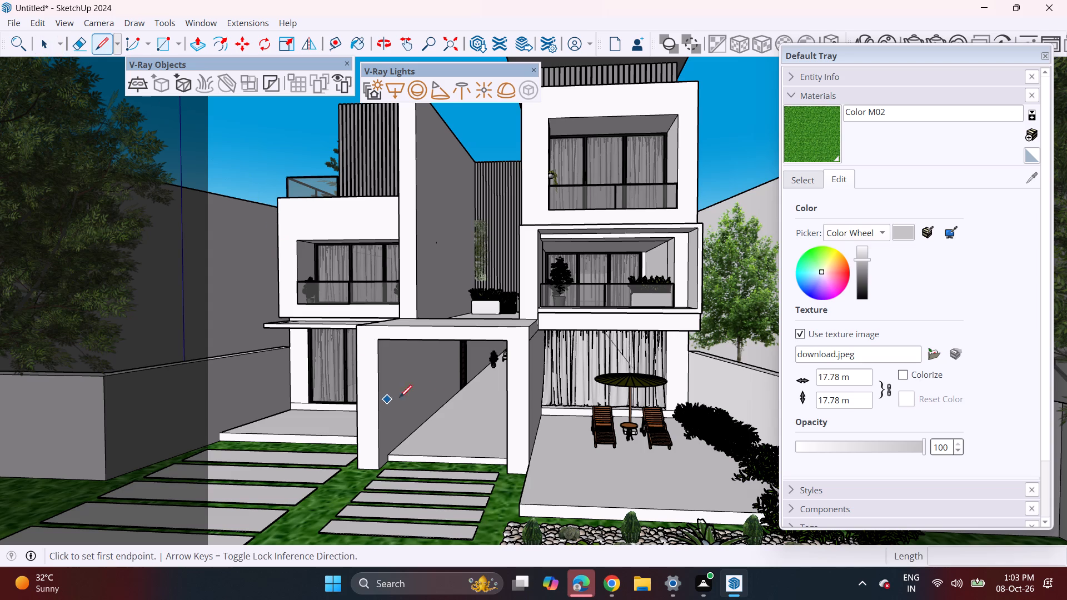
click(567, 505)
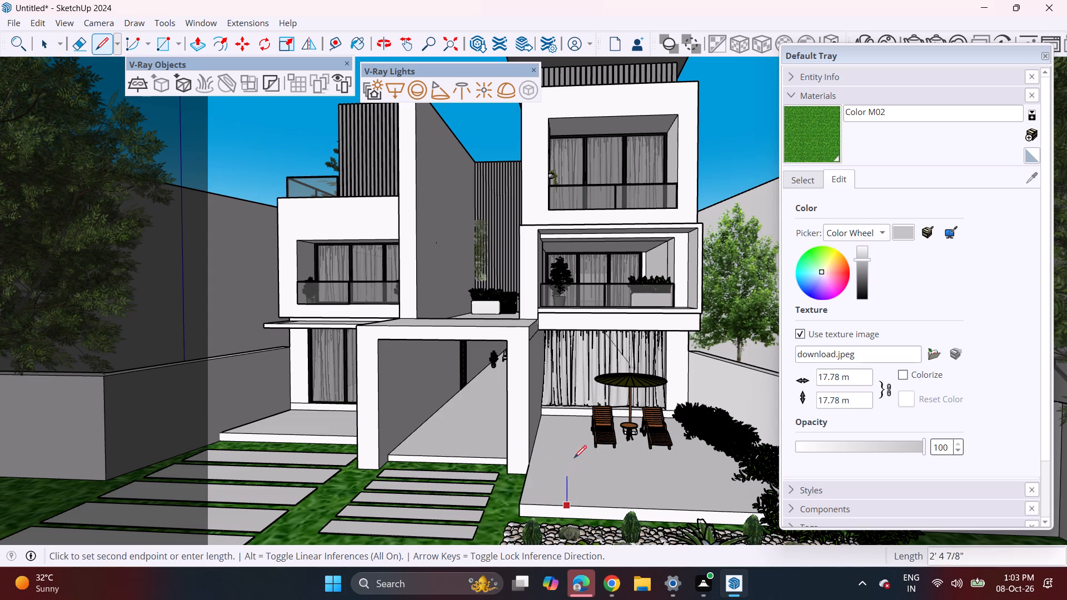
double_click(572, 417)
key(space)
Paint the narrow patio strip beside the carport with the grass material Color M02.
click(544, 462)
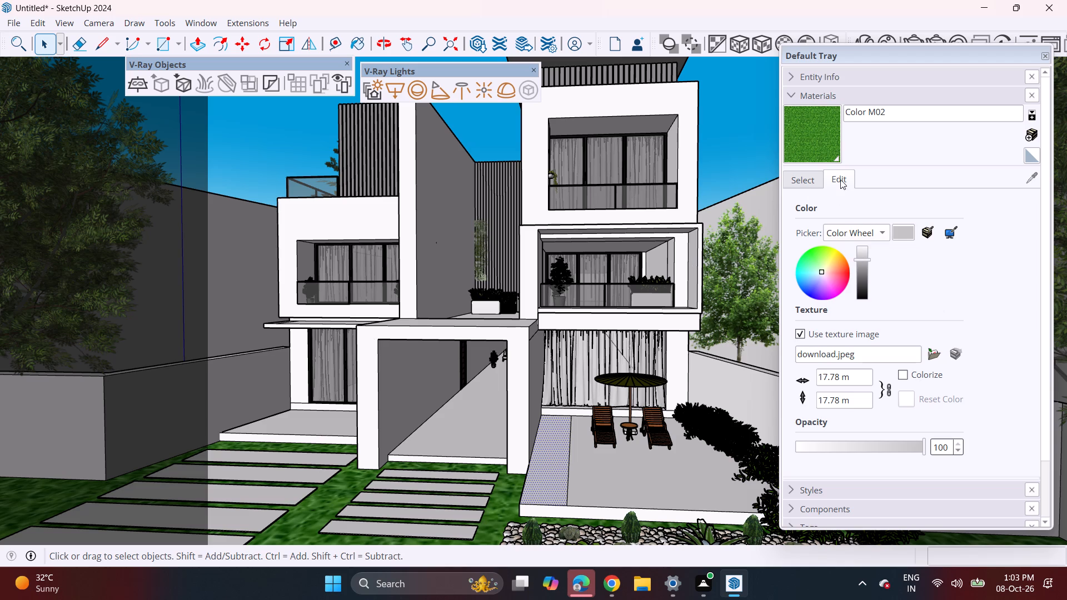
click(822, 144)
click(543, 453)
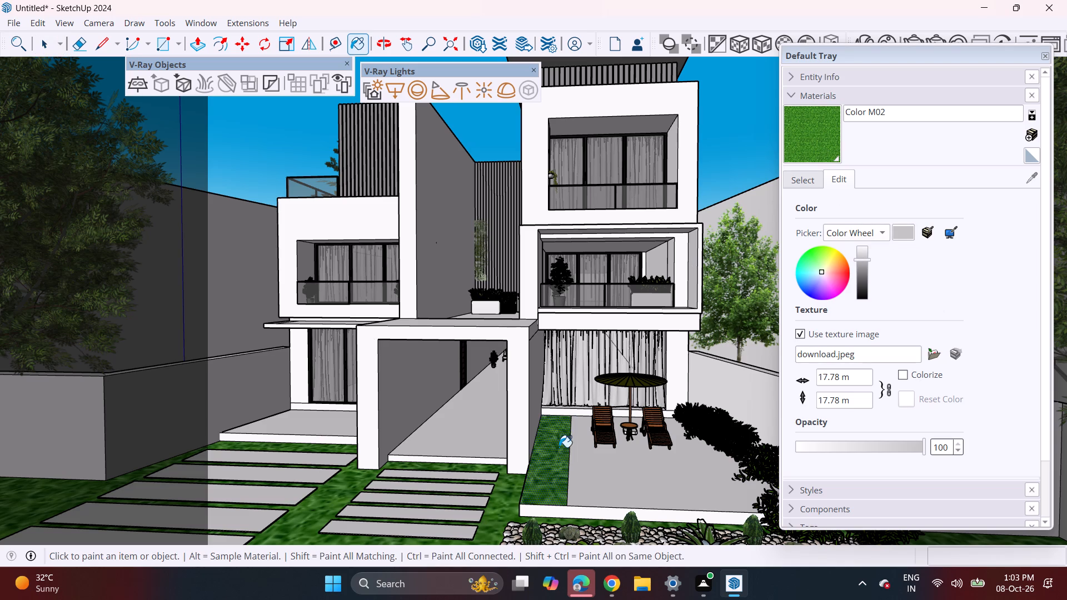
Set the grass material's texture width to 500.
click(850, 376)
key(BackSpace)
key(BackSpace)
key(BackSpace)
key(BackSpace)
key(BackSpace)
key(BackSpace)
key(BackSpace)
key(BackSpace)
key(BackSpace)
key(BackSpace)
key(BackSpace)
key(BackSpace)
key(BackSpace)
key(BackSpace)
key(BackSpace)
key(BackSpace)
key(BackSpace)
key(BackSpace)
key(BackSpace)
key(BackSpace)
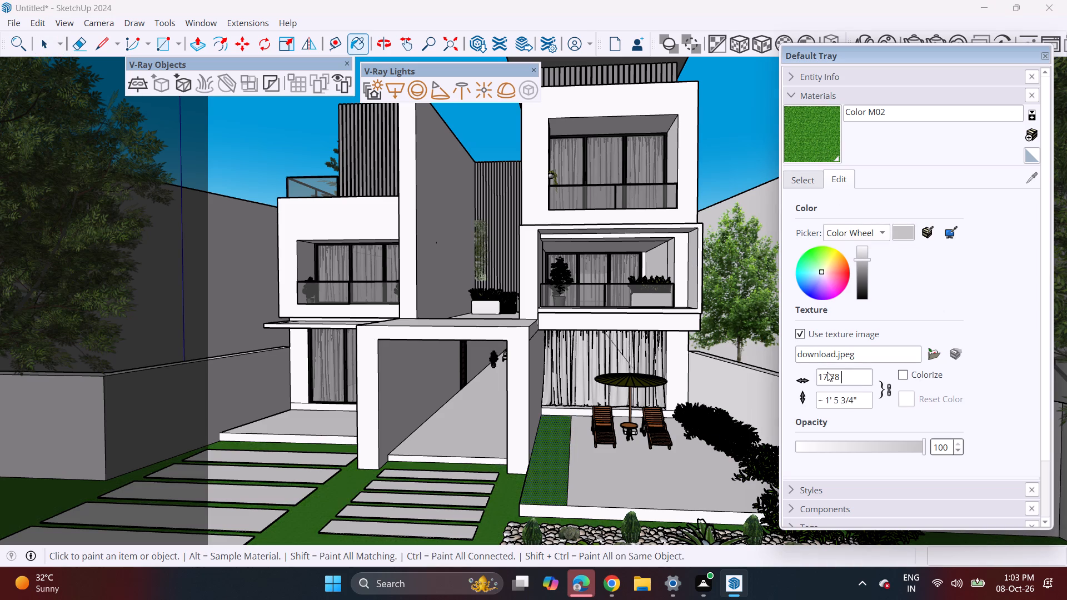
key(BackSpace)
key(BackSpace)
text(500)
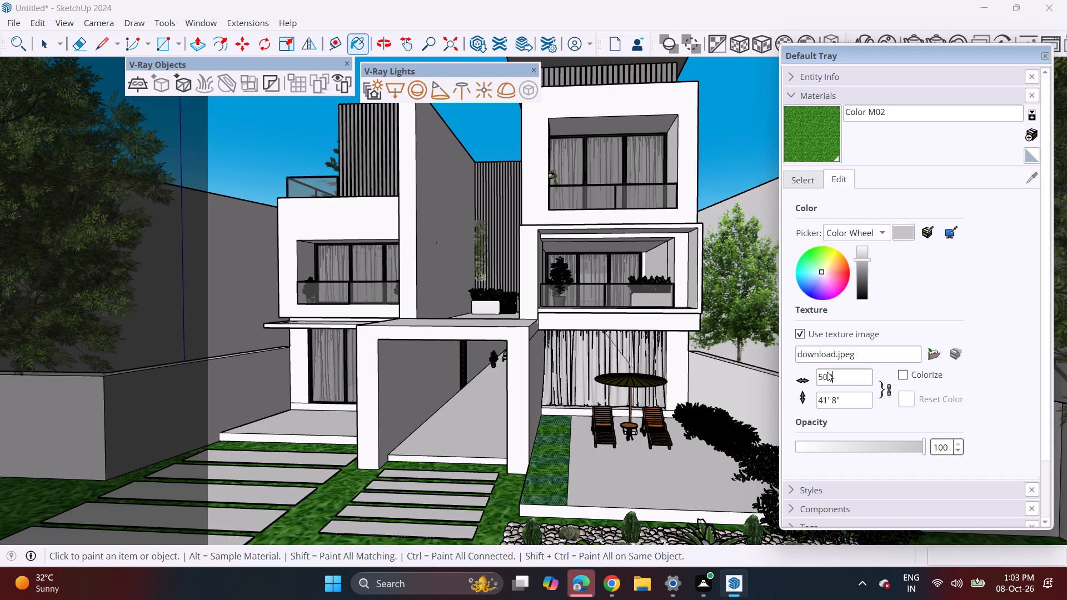
Set the grass material's texture width to 700.
key(BackSpace)
key(BackSpace)
key(BackSpace)
text(700)
key(Return)
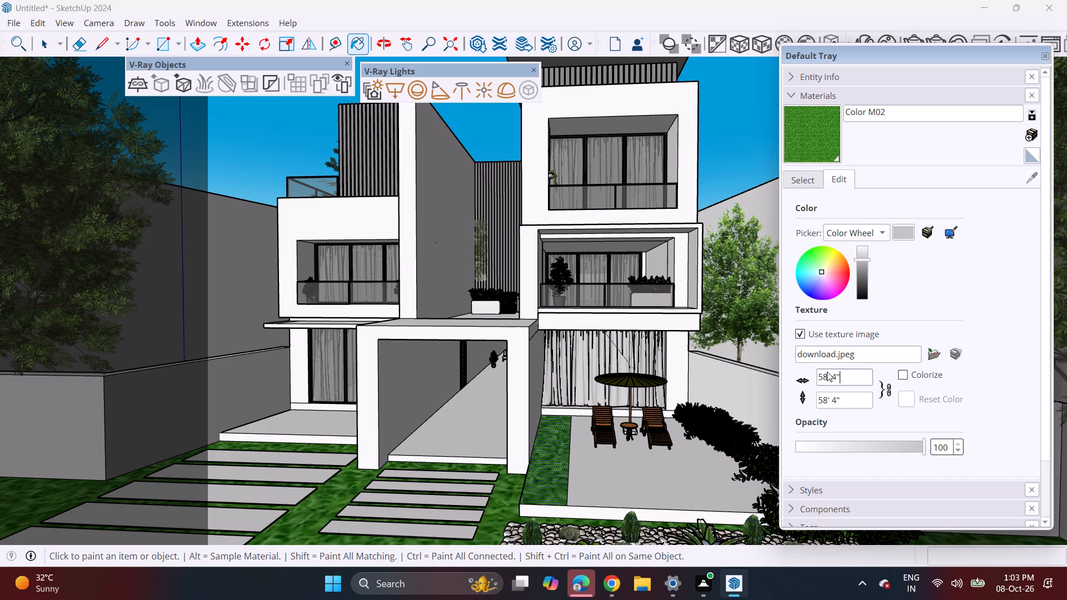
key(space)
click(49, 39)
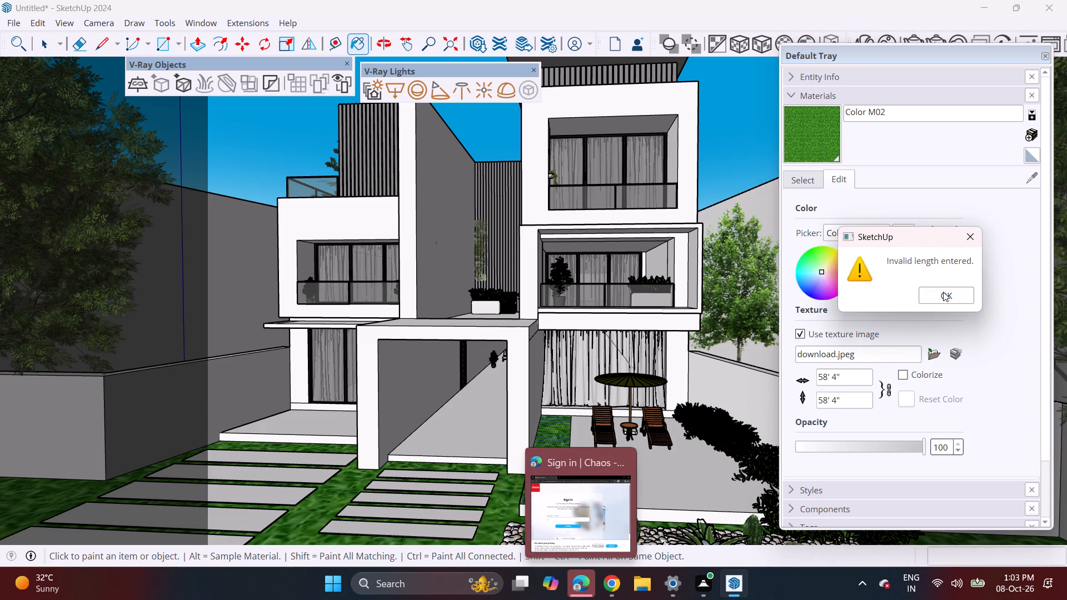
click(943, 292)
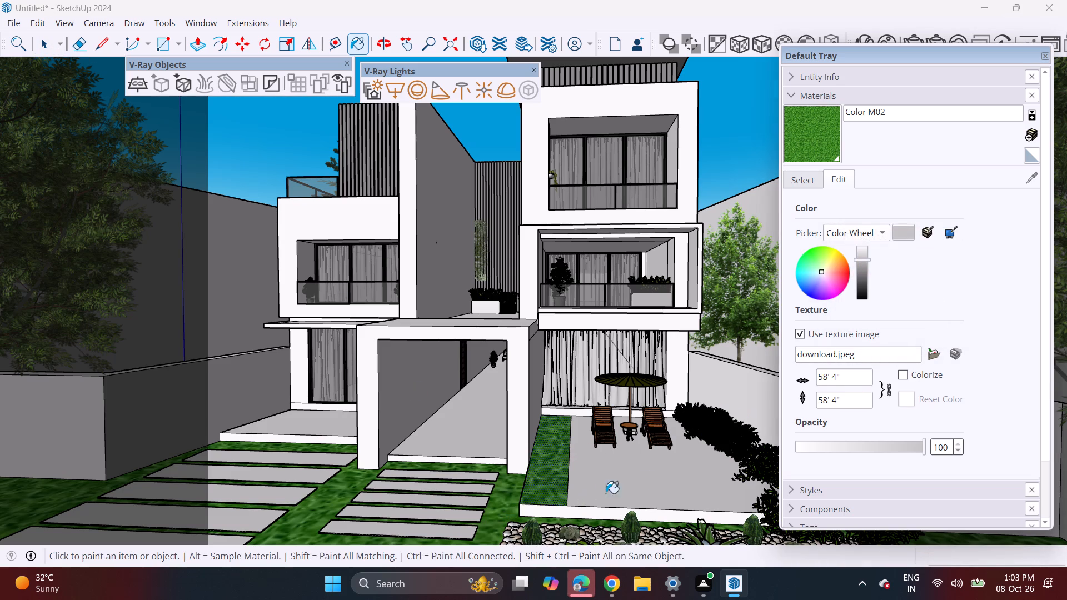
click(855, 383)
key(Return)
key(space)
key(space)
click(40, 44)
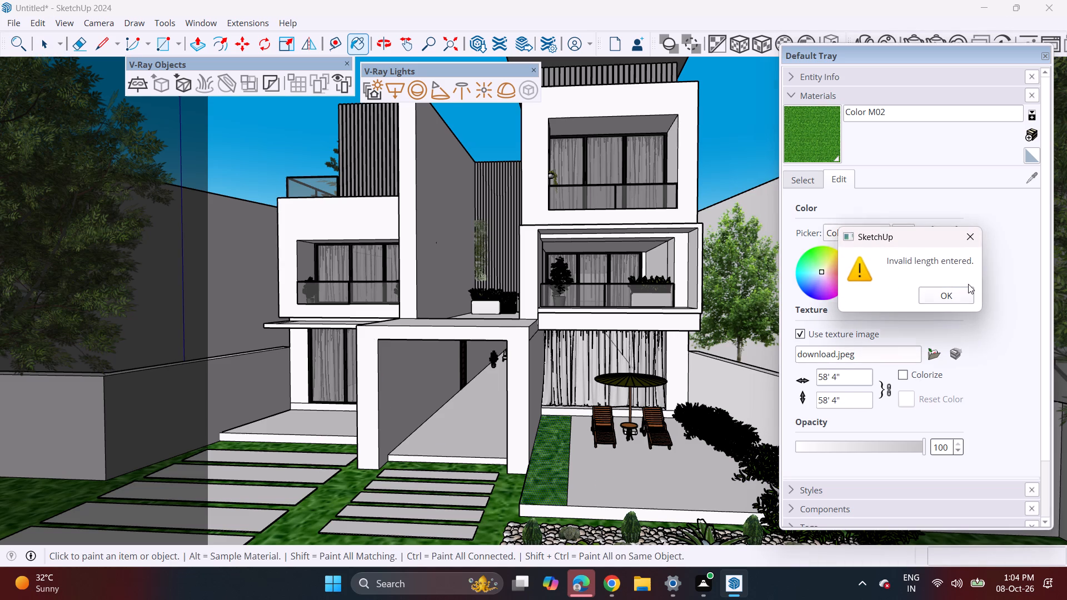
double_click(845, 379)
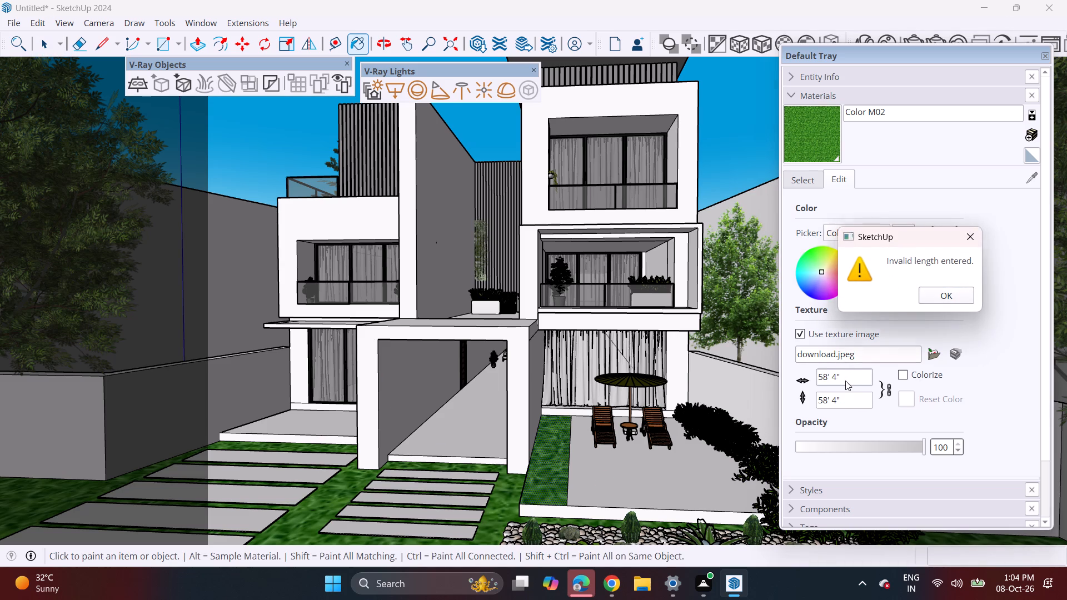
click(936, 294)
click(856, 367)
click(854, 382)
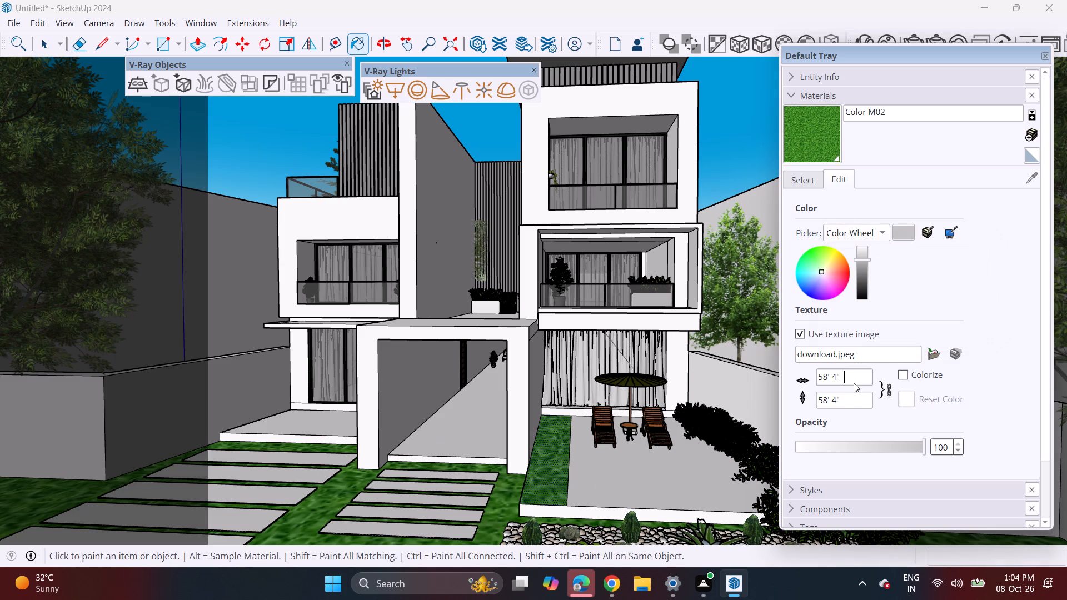
Clear the grass material's texture width and enter it again as 700.
key(BackSpace)
key(BackSpace)
key(BackSpace)
key(BackSpace)
key(BackSpace)
key(BackSpace)
key(BackSpace)
key(BackSpace)
key(BackSpace)
key(BackSpace)
key(BackSpace)
key(BackSpace)
key(BackSpace)
key(BackSpace)
key(BackSpace)
key(BackSpace)
key(BackSpace)
key(BackSpace)
key(BackSpace)
key(BackSpace)
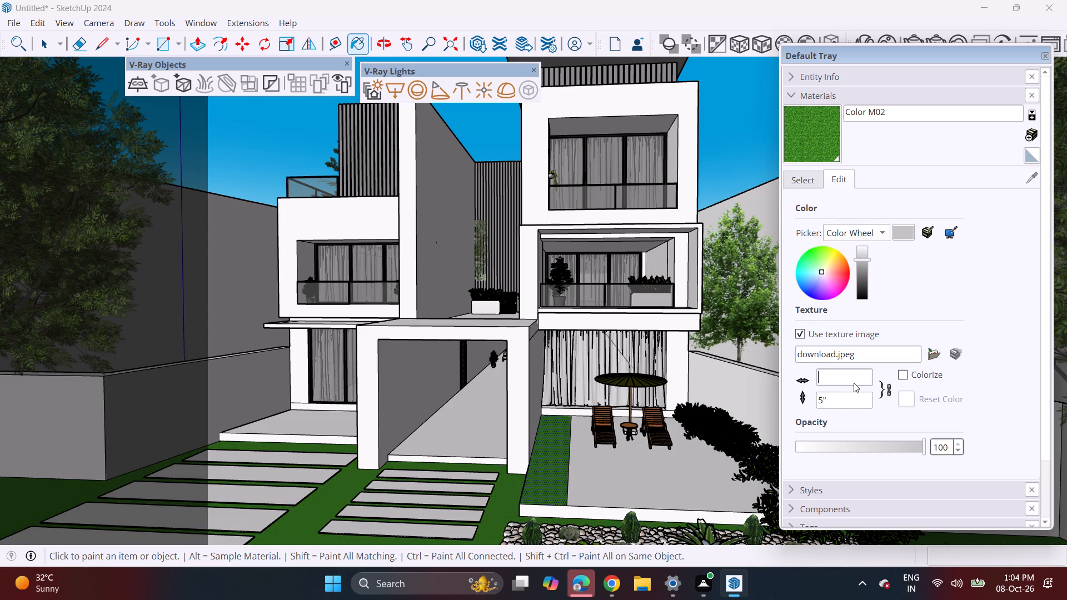
text(700)
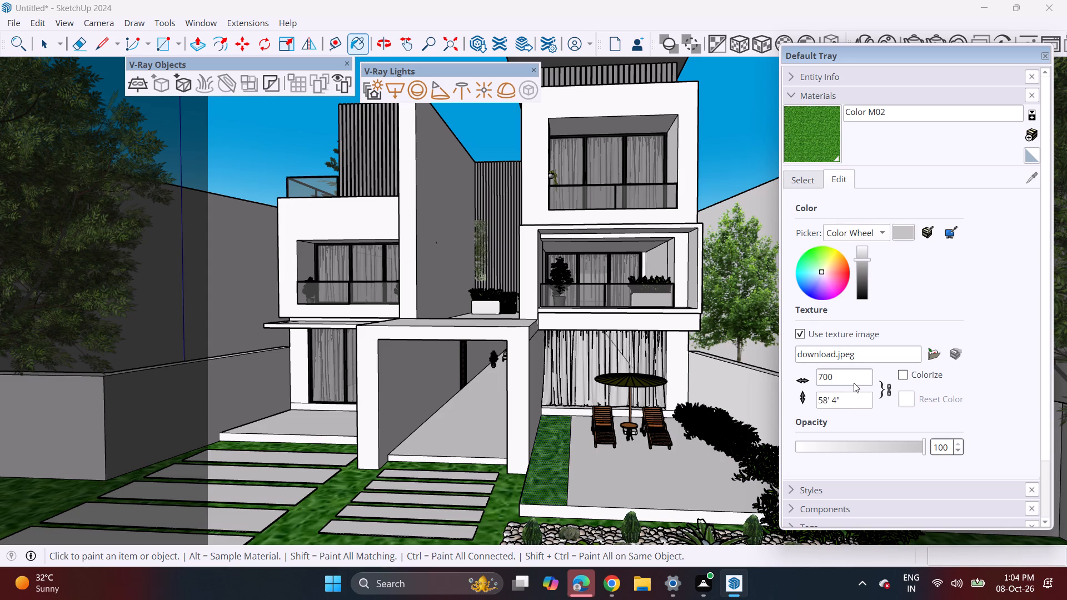
key(Return)
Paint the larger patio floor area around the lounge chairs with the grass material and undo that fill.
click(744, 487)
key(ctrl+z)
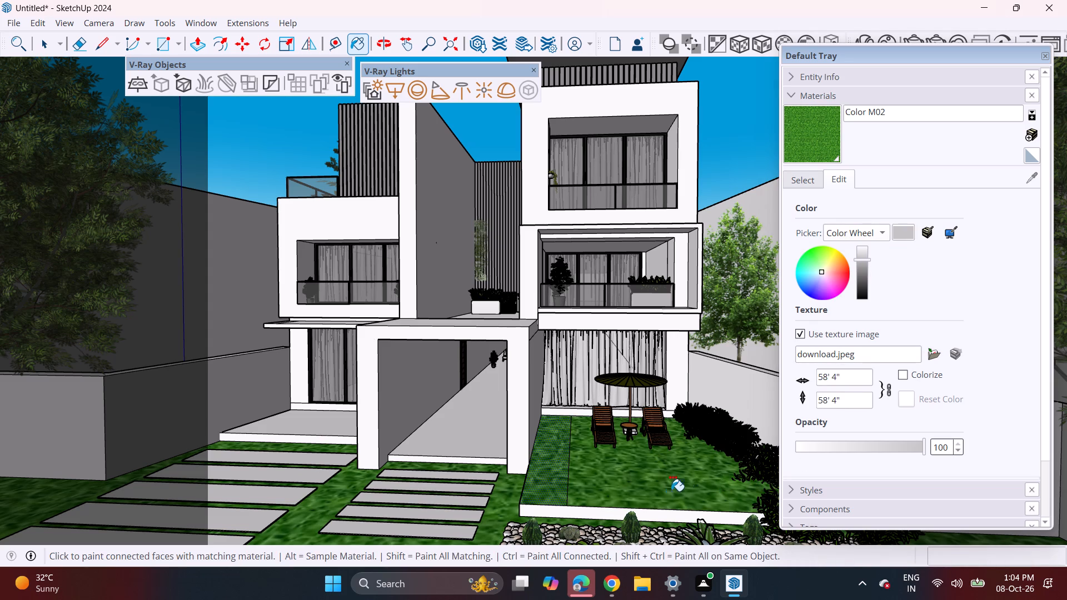
Examine the grass strip and lawn at the front of the house with nothing selected.
scroll(567, 476, down, 6)
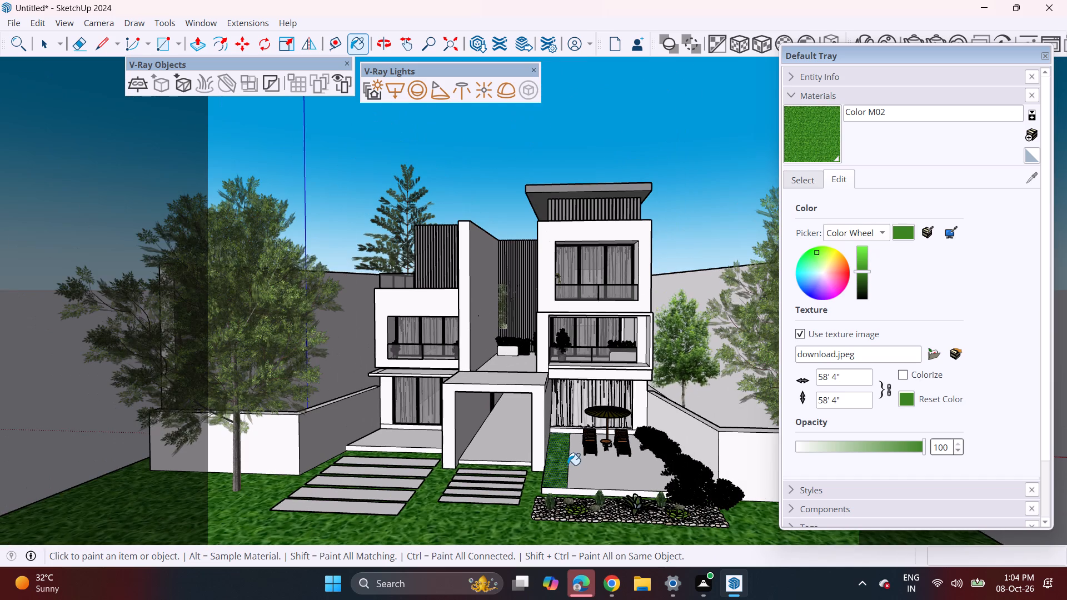
key(space)
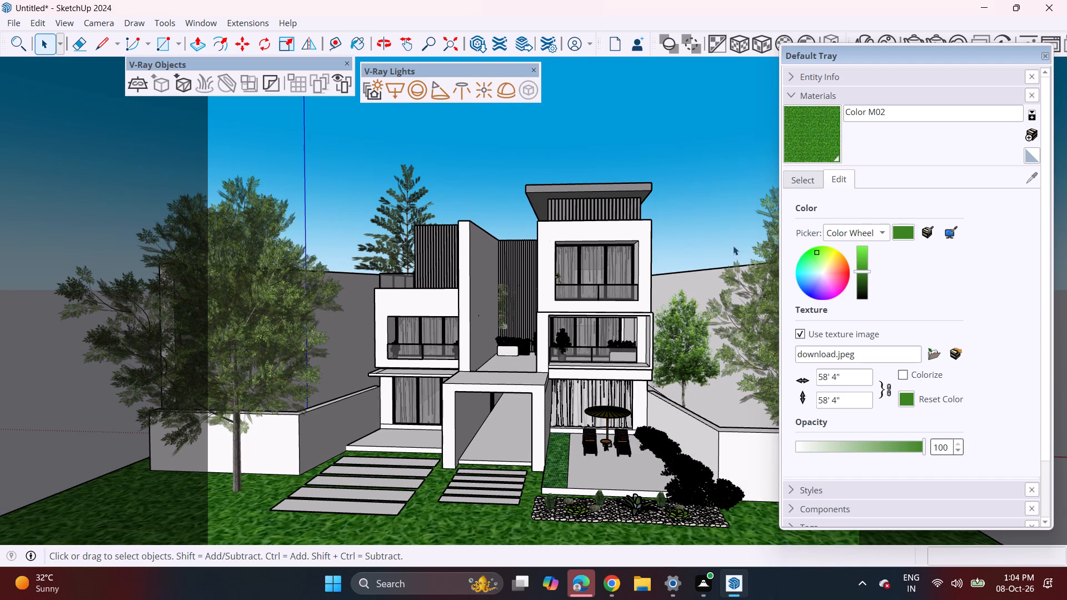
click(687, 233)
shift+middle_drag(419, 504, 539, 464)
middle_drag(578, 442, 551, 413)
shift+middle_drag(655, 431, 617, 439)
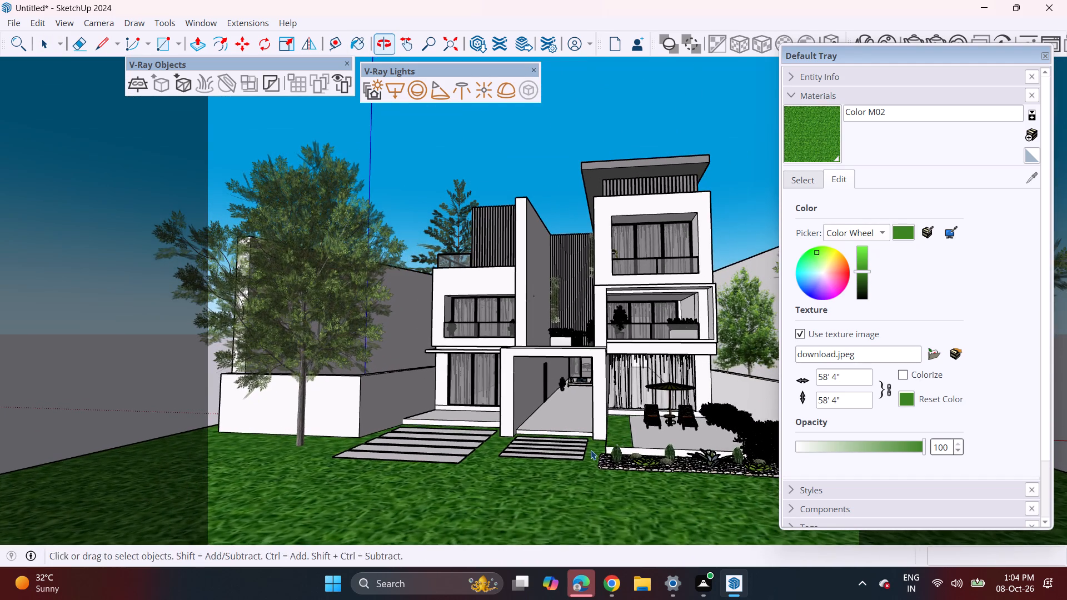
Copy a shrub from the hedge beside the patio to the grass strip's far end near the curtained window.
middle_drag(557, 457, 564, 451)
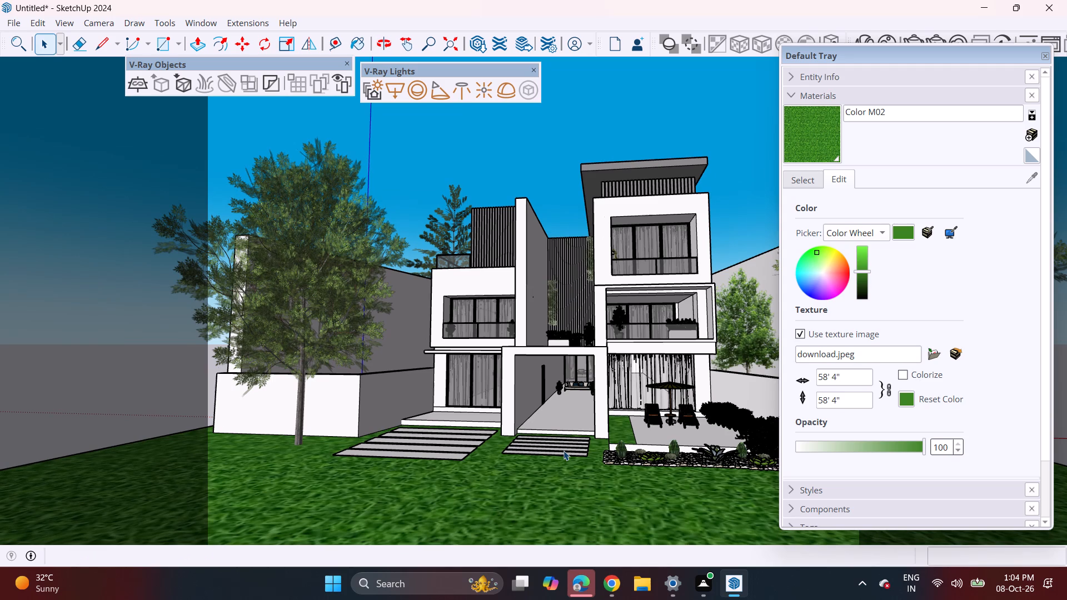
shift+middle_drag(675, 449, 559, 445)
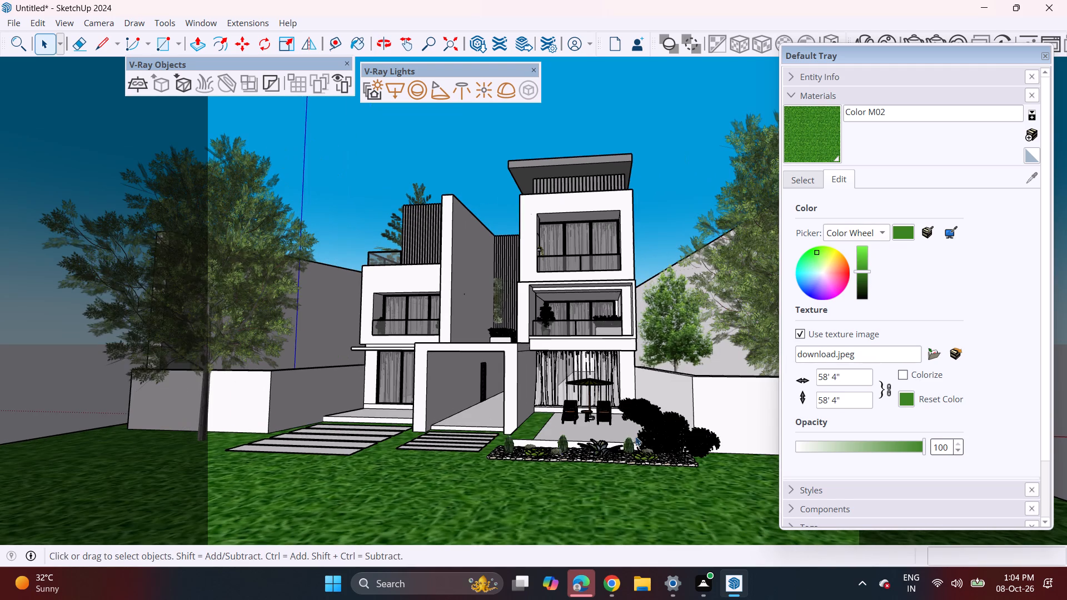
scroll(659, 430, up, 4)
middle_drag(617, 398, 646, 486)
scroll(684, 457, up, 4)
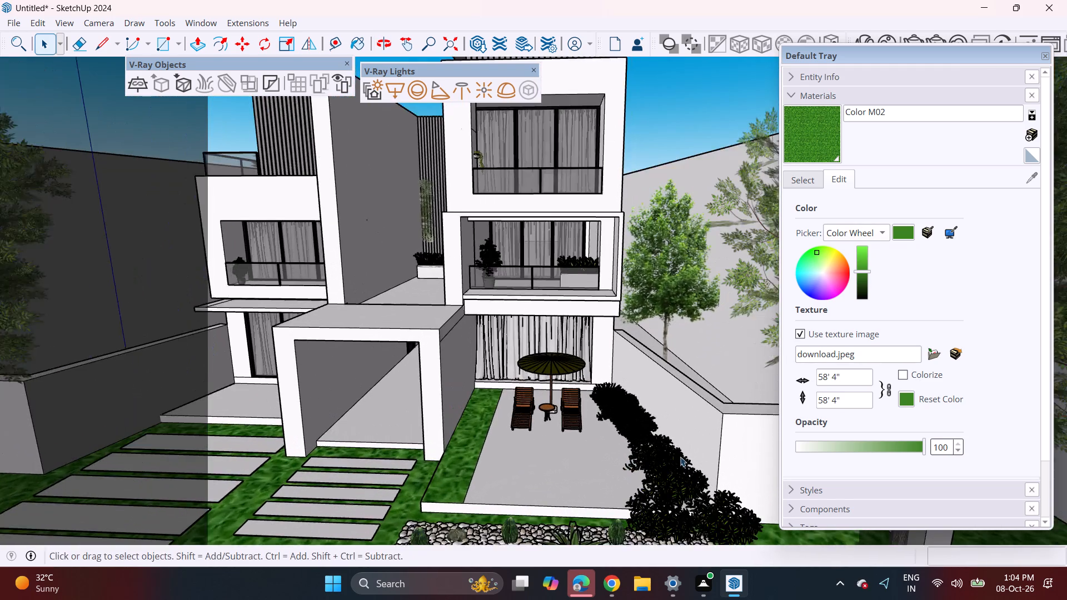
click(667, 459)
key(m)
click(666, 458)
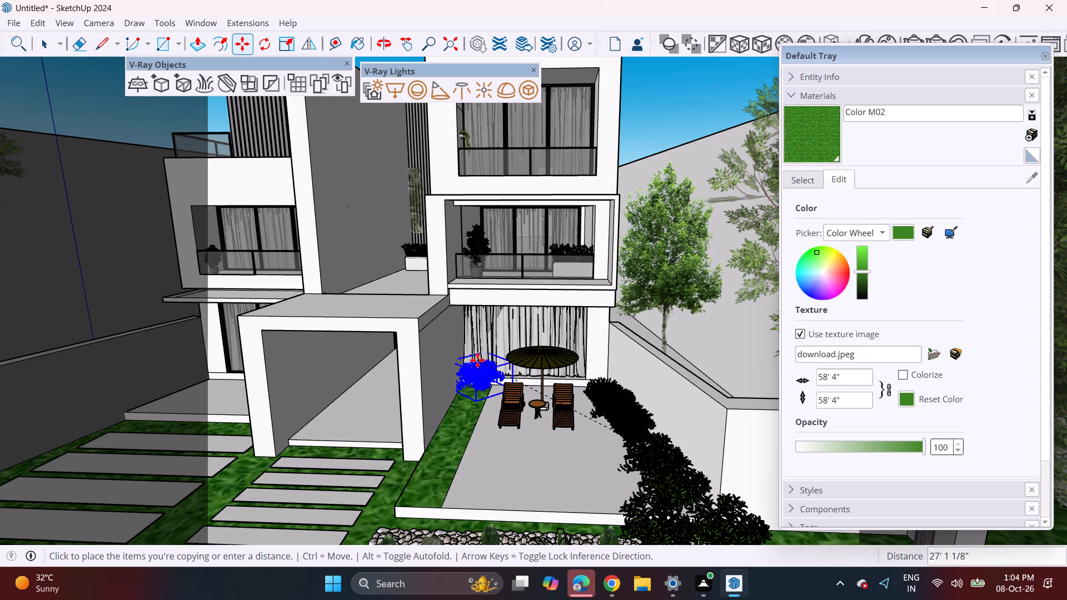
click(477, 360)
middle_drag(452, 452, 497, 381)
scroll(497, 381, down, 3)
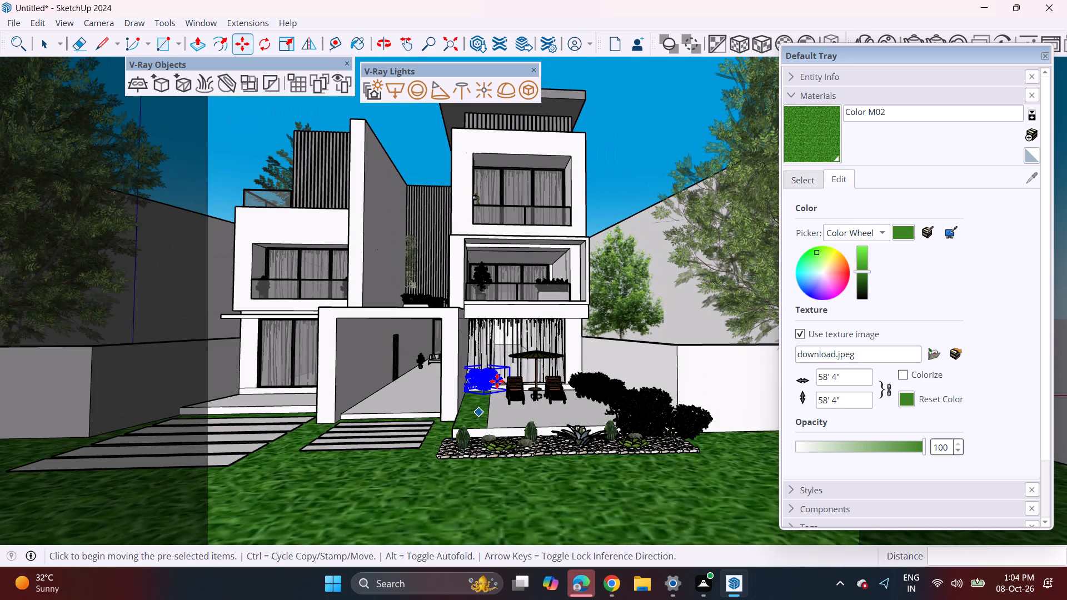
key(space)
click(622, 190)
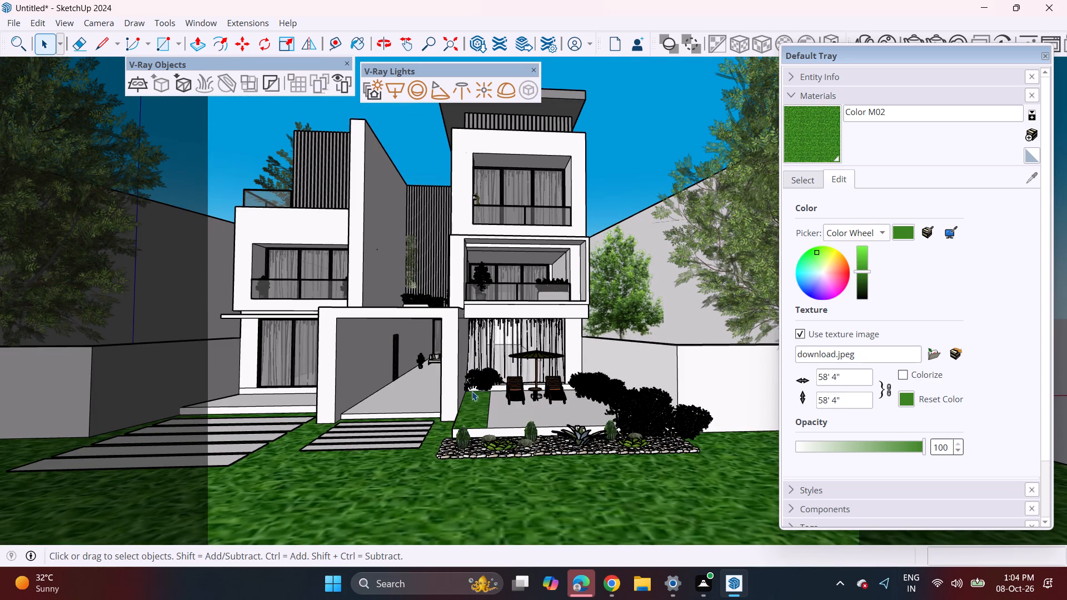
Nudge the copied shrub so it sits on the far end of the narrow grass strip beside the curtains.
scroll(478, 373, up, 12)
middle_drag(488, 394, 480, 367)
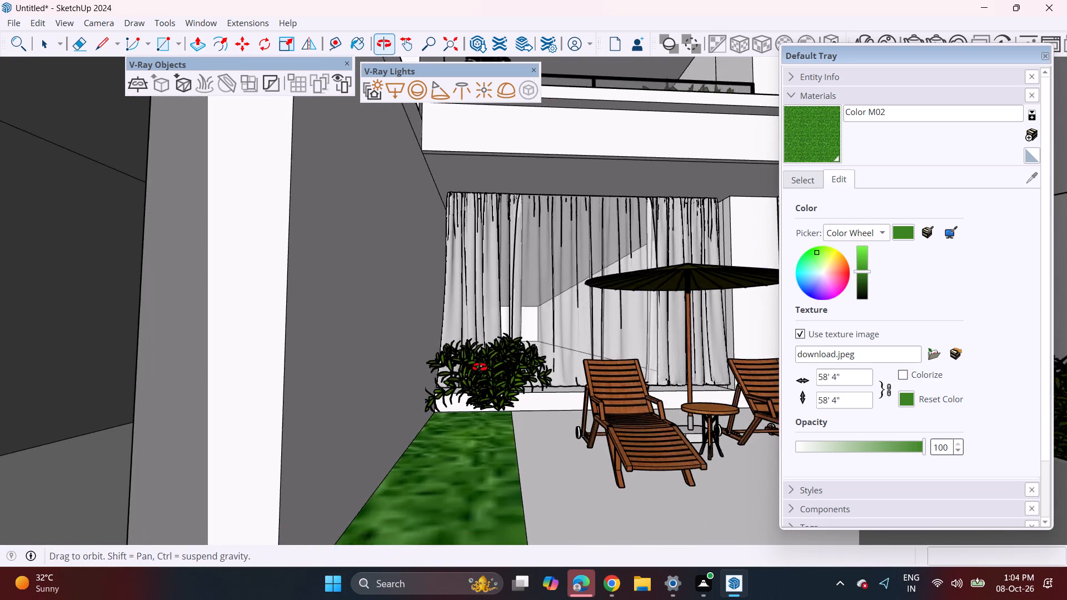
middle_drag(480, 367, 452, 366)
click(493, 393)
key(m)
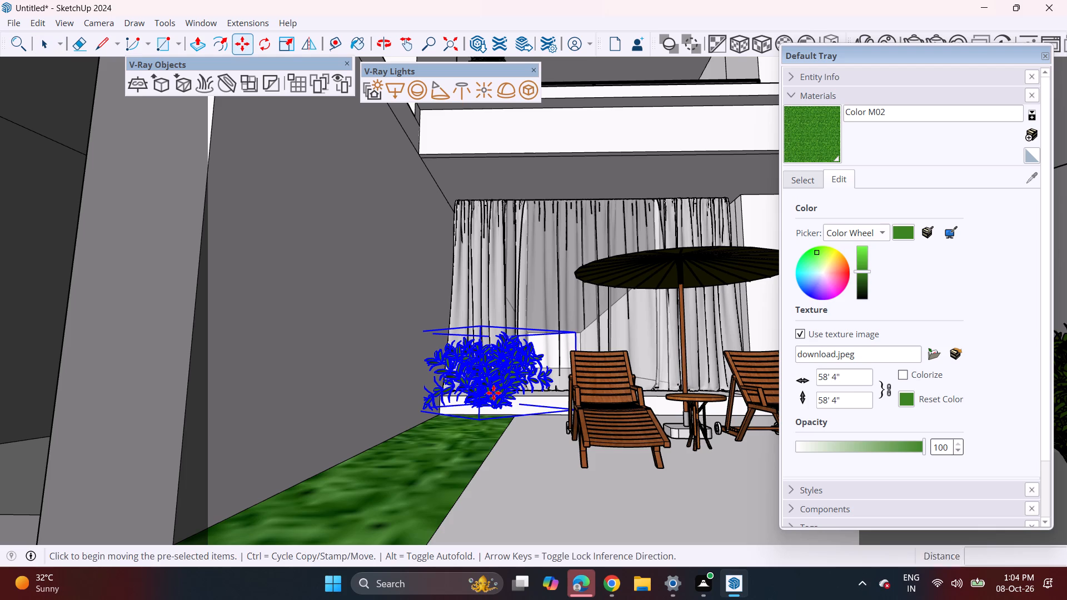
click(494, 402)
click(478, 412)
scroll(473, 403, down, 2)
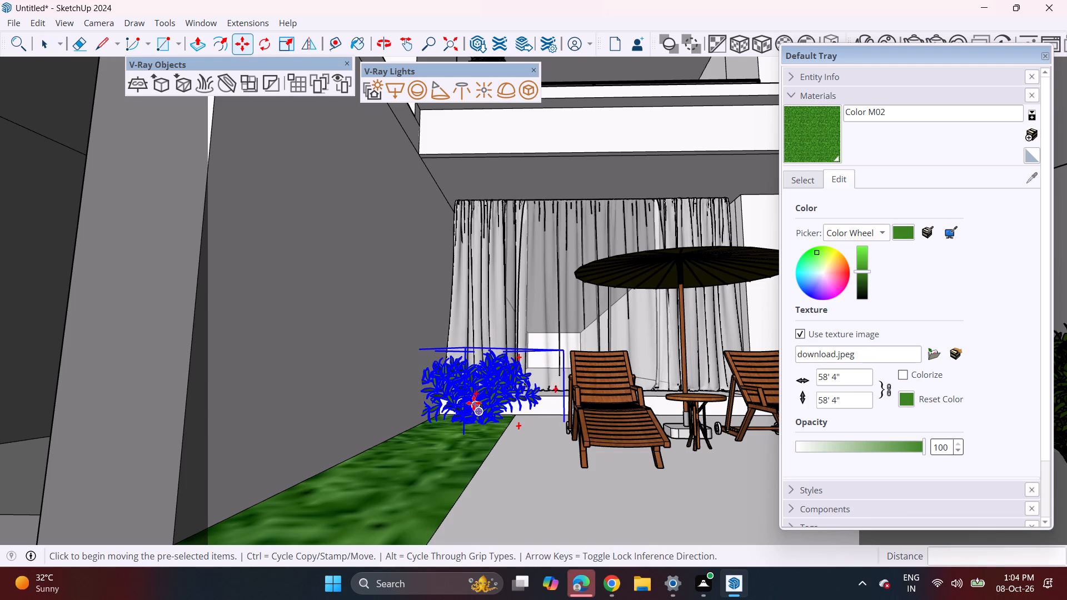
scroll(473, 403, down, 4)
shift+middle_drag(440, 422, 486, 472)
middle_drag(548, 439, 554, 498)
key(space)
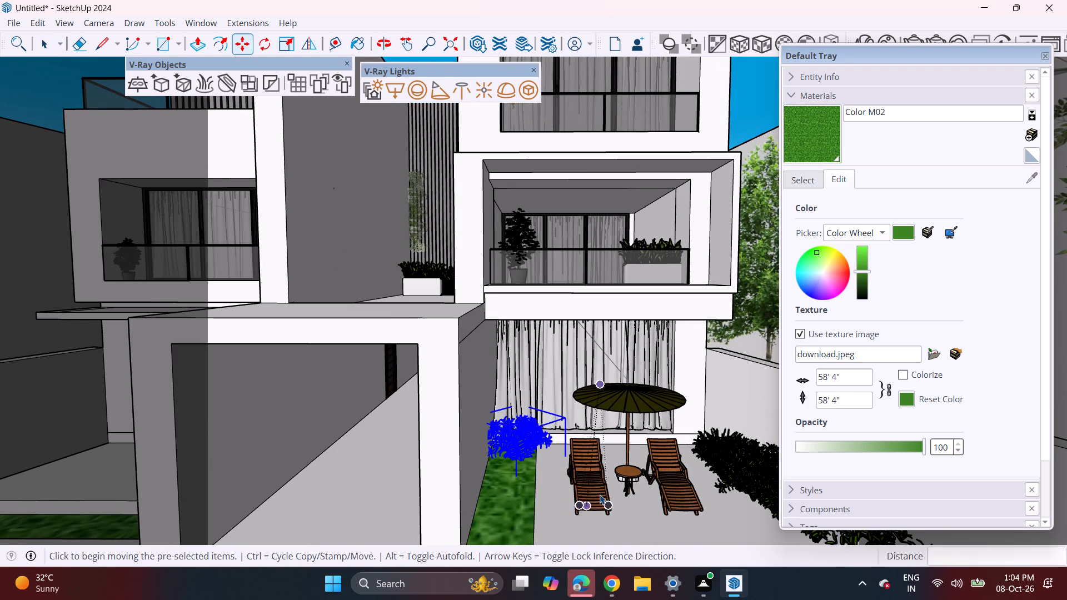
Move the lounge chair and umbrella set slightly on the patio floor, away from the copied shrub.
click(649, 474)
shift+middle_drag(627, 502, 580, 342)
middle_drag(587, 346, 595, 390)
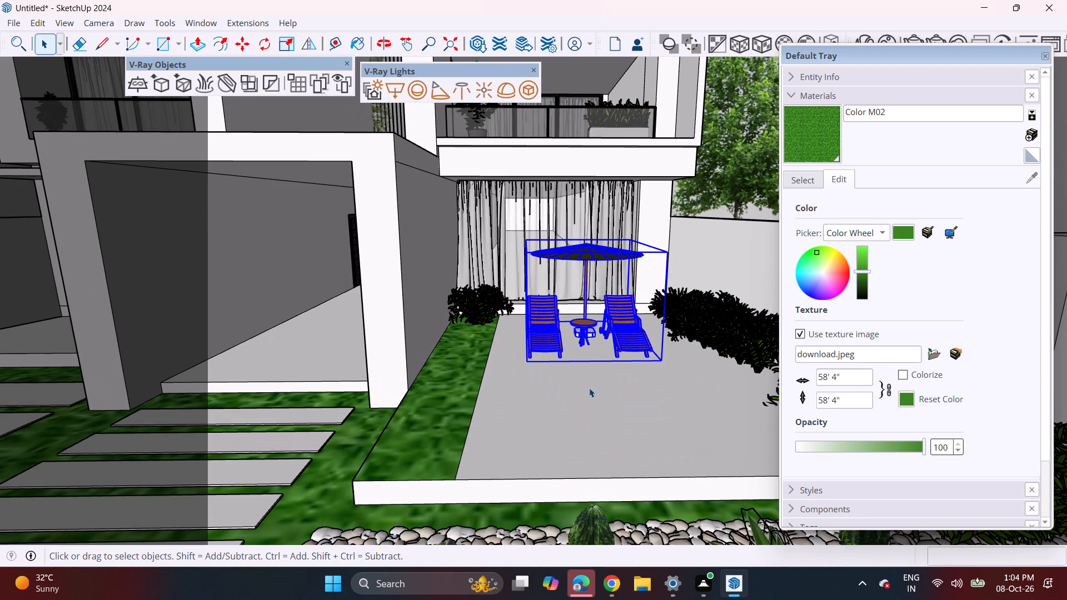
key(m)
click(580, 328)
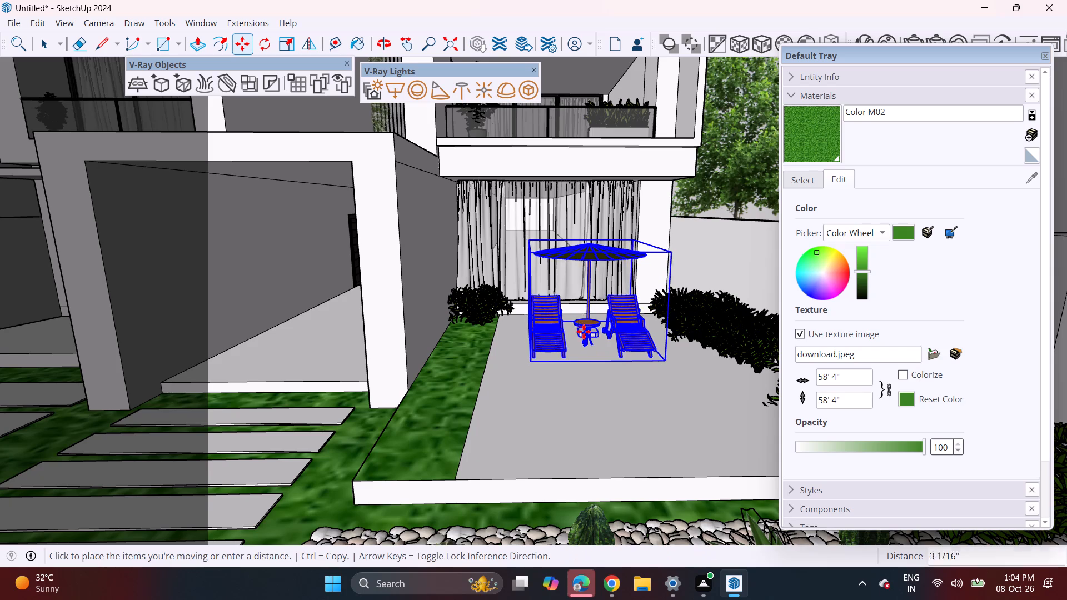
click(587, 345)
key(space)
Examine the whole front of the house and its landscaping from several angles with nothing selected.
scroll(614, 278, down, 2)
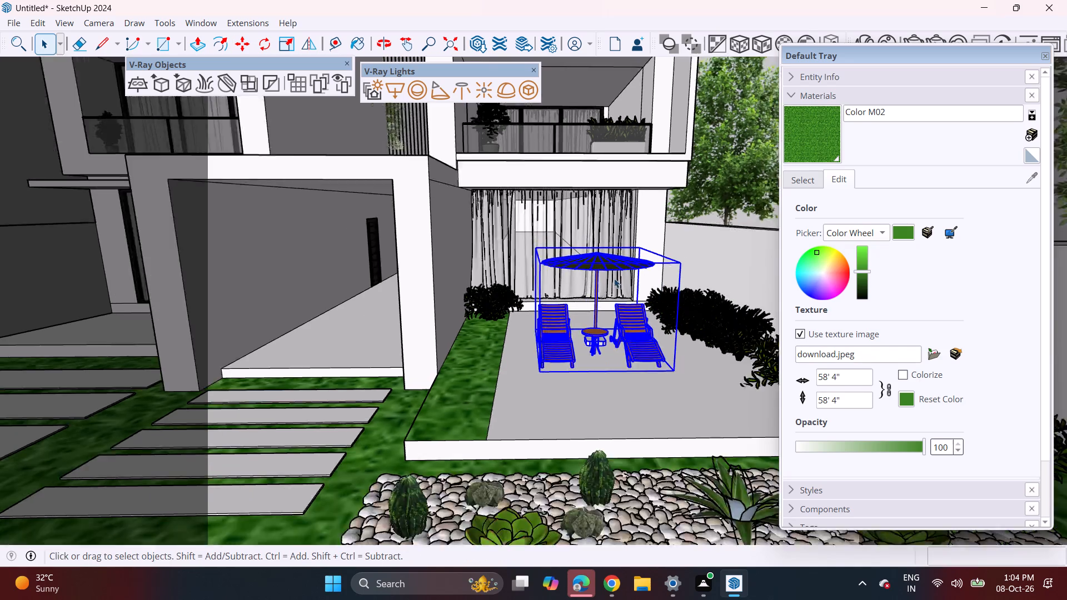
scroll(614, 278, down, 6)
middle_drag(433, 381, 525, 431)
scroll(469, 193, down, 4)
shift+middle_drag(481, 222, 478, 282)
click(667, 149)
shift+middle_drag(535, 221, 523, 228)
scroll(515, 286, up, 2)
middle_drag(514, 282, 511, 259)
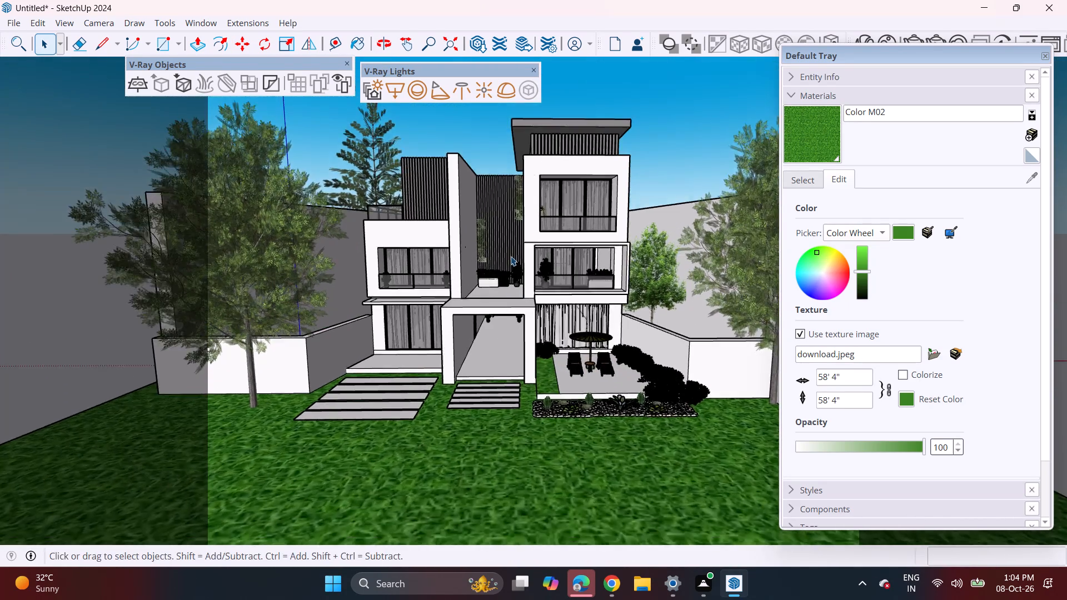
middle_drag(501, 277, 535, 294)
middle_click(535, 294)
shift+middle_drag(476, 334, 472, 302)
middle_drag(482, 308, 480, 257)
shift+middle_drag(499, 275, 476, 341)
middle_drag(480, 351, 493, 323)
scroll(493, 323, up, 1)
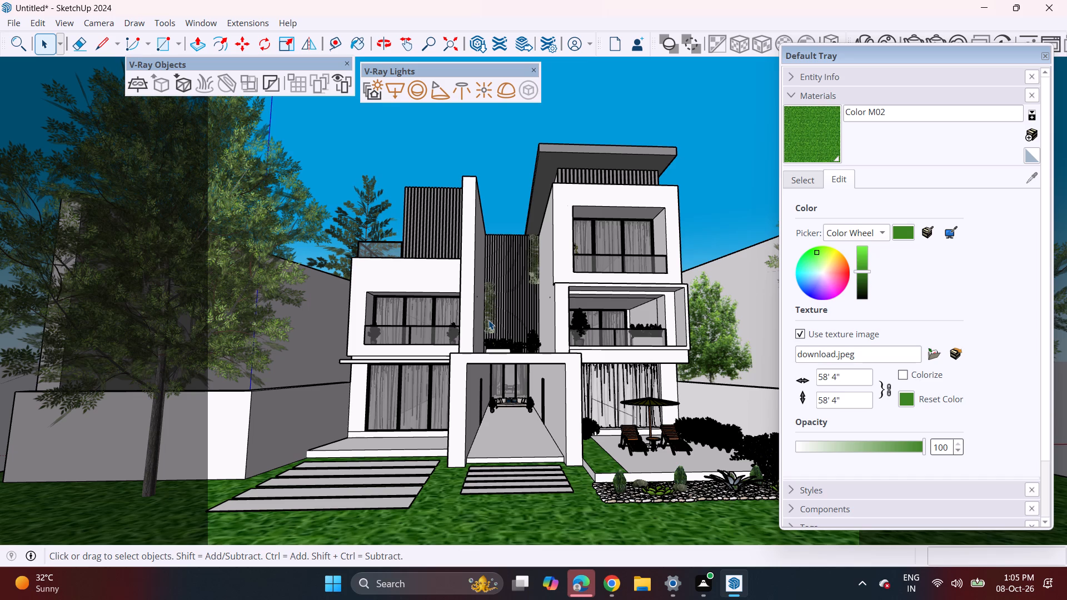
Push the front edge of the lawn slab back toward the house by about 33' 4 1/2".
scroll(473, 481, down, 5)
shift+middle_drag(490, 459, 510, 355)
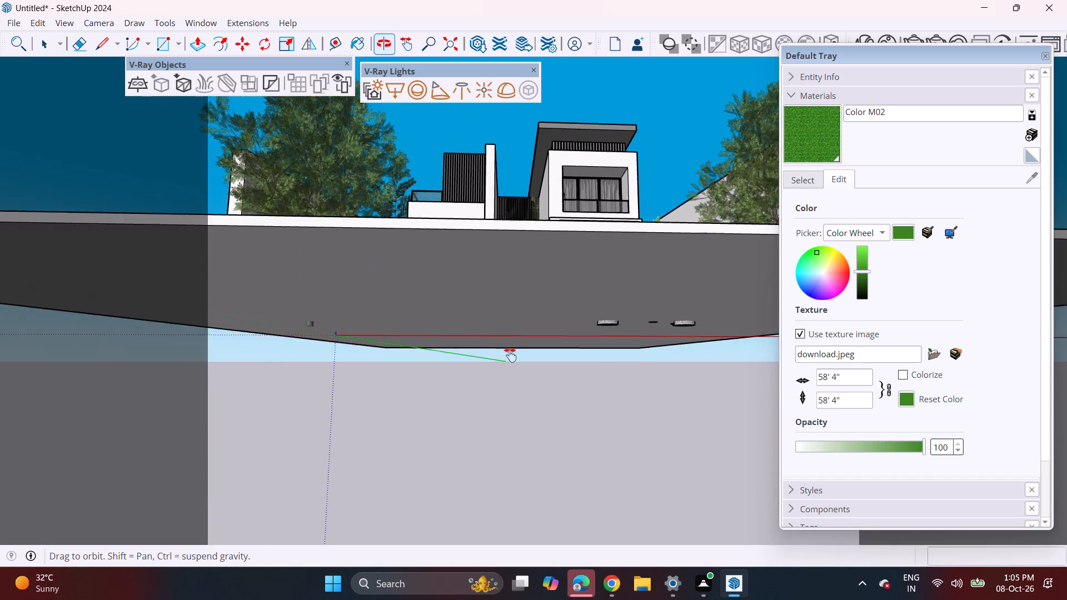
shift+middle_drag(510, 355, 511, 396)
scroll(511, 396, down, 2)
middle_drag(511, 396, 512, 429)
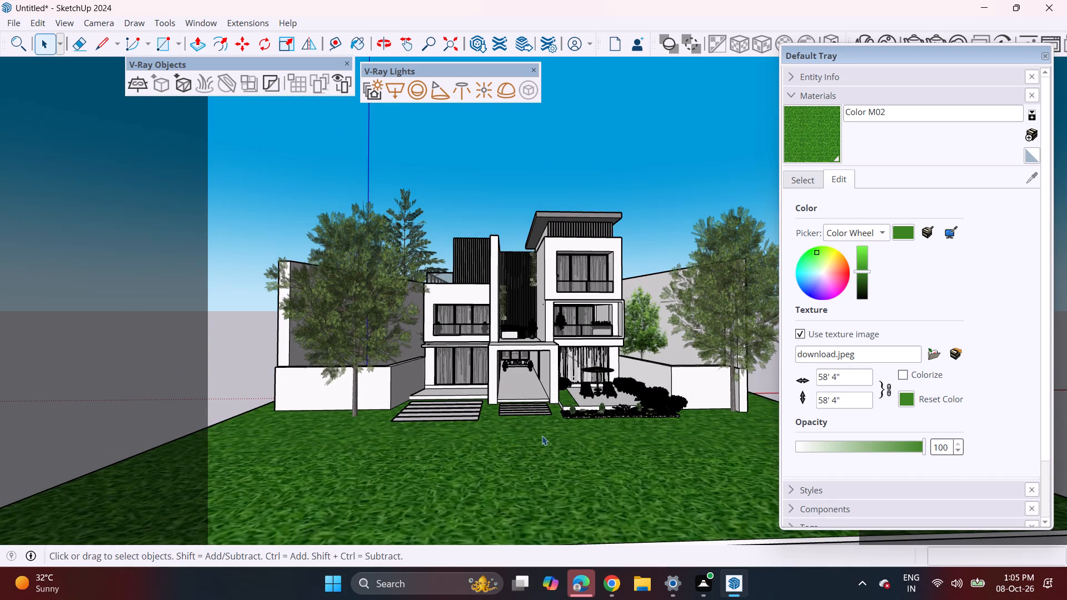
shift+middle_drag(542, 438, 524, 337)
middle_drag(527, 338, 527, 372)
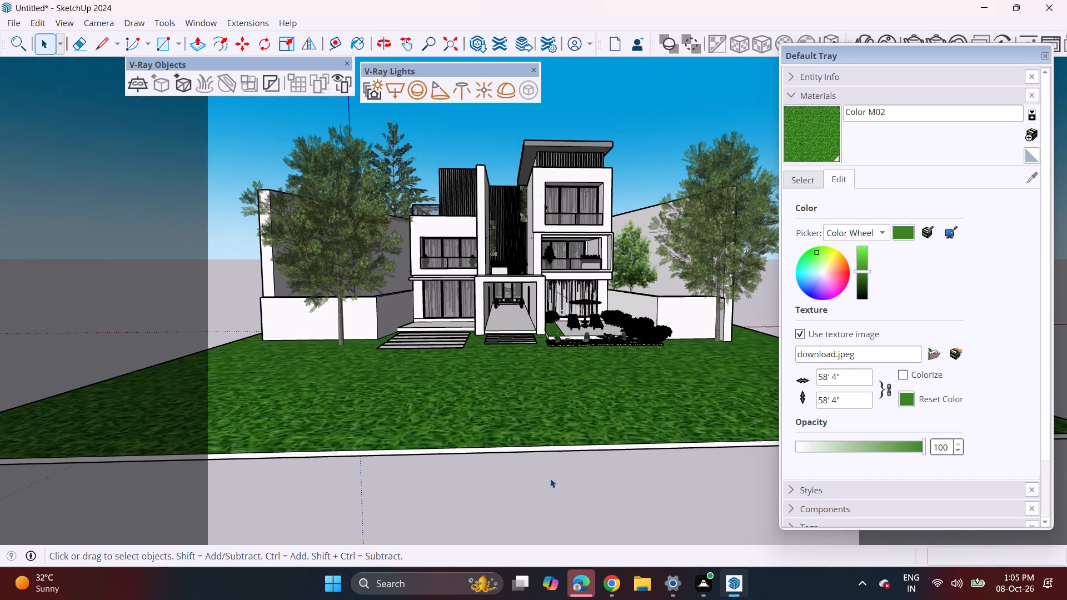
click(198, 38)
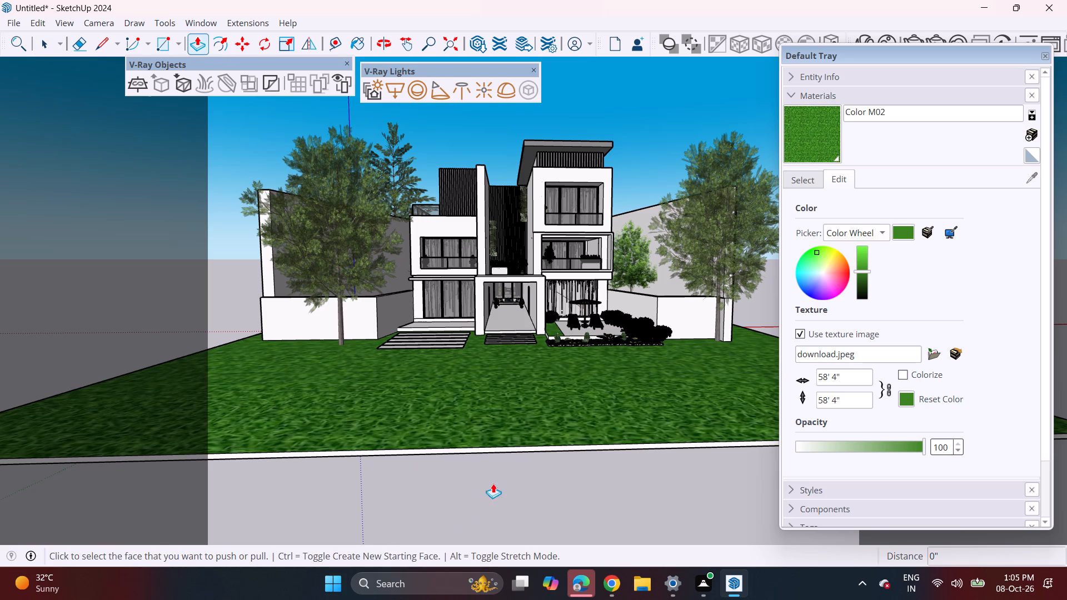
click(501, 451)
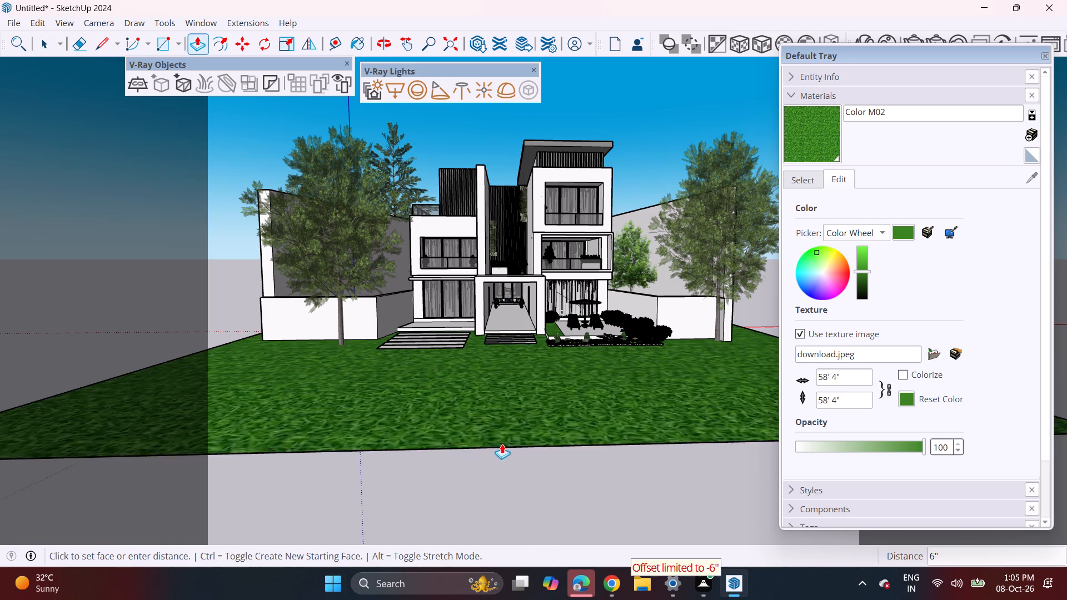
key(Escape)
click(503, 449)
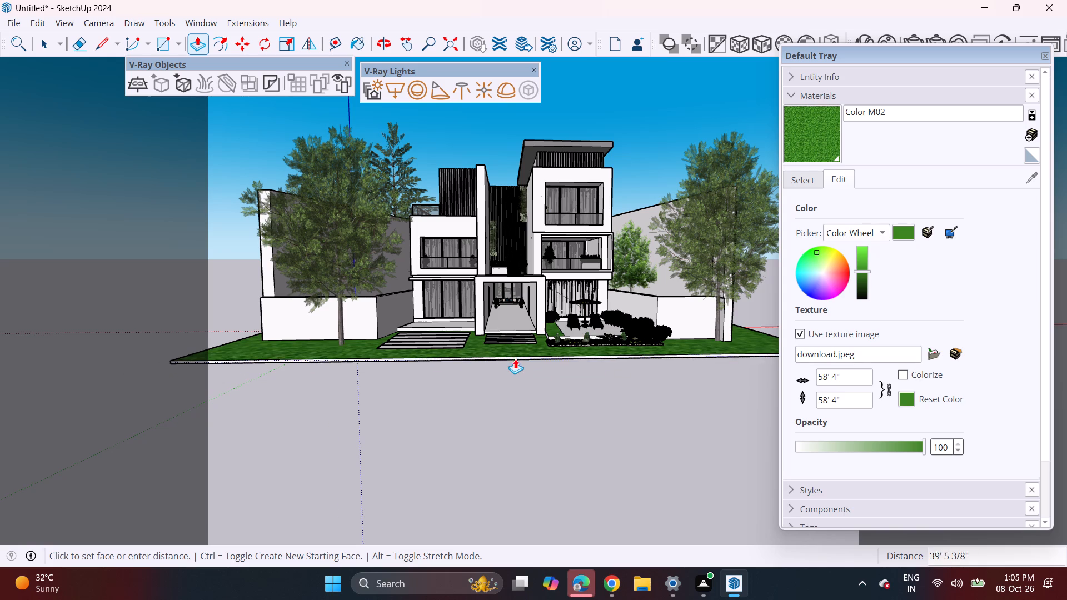
click(513, 365)
Extrude the underside of the lawn slab downward about 10" as a new layer with its own starting face.
scroll(485, 320, up, 2)
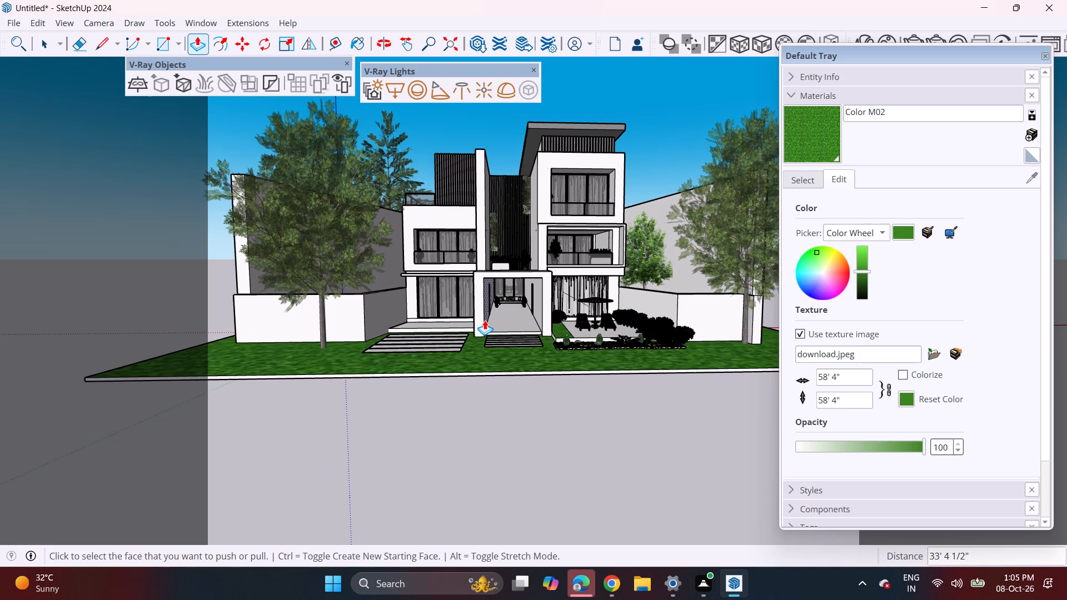
middle_drag(496, 367, 500, 406)
scroll(503, 436, up, 4)
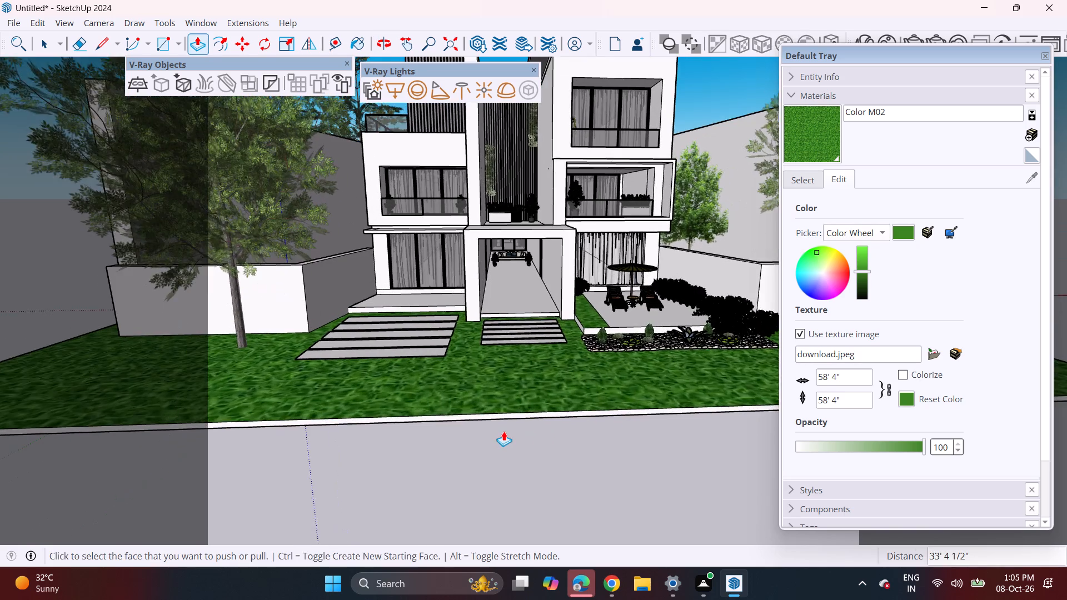
scroll(503, 431, up, 2)
scroll(498, 422, down, 10)
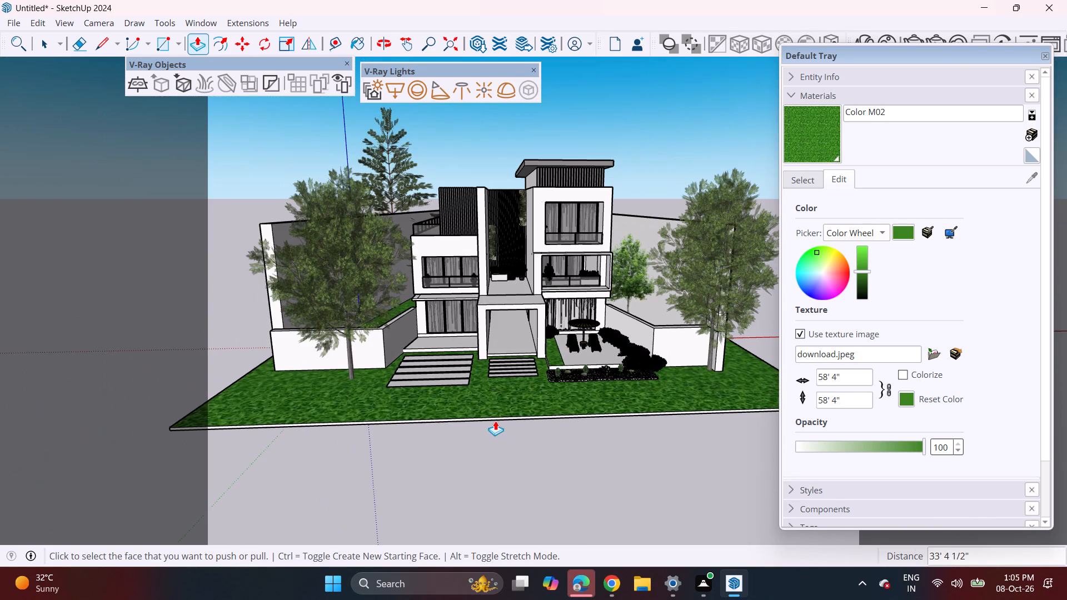
middle_drag(495, 421, 477, 304)
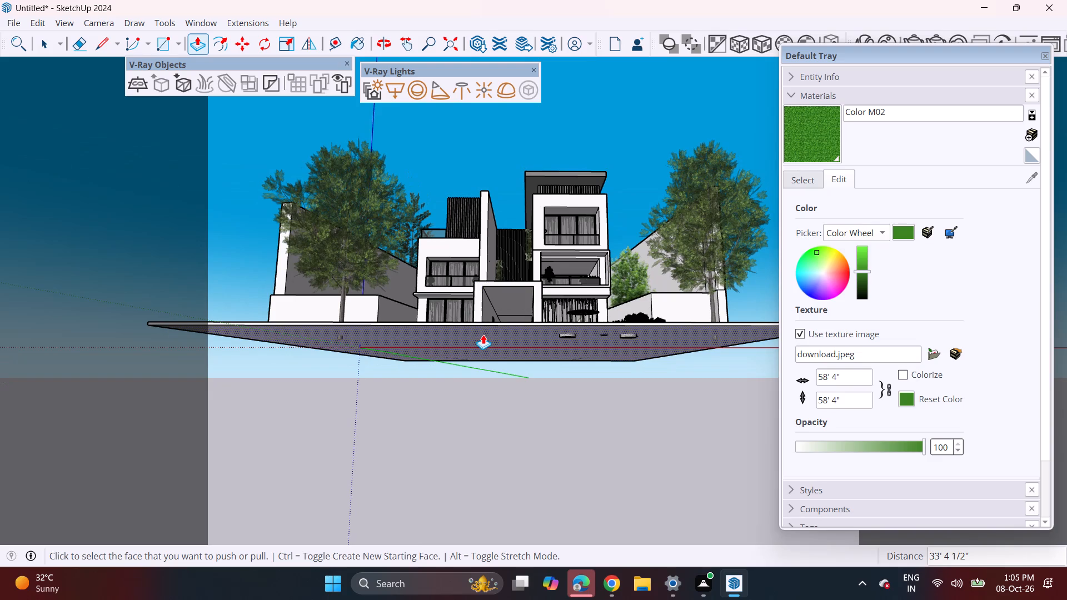
click(483, 334)
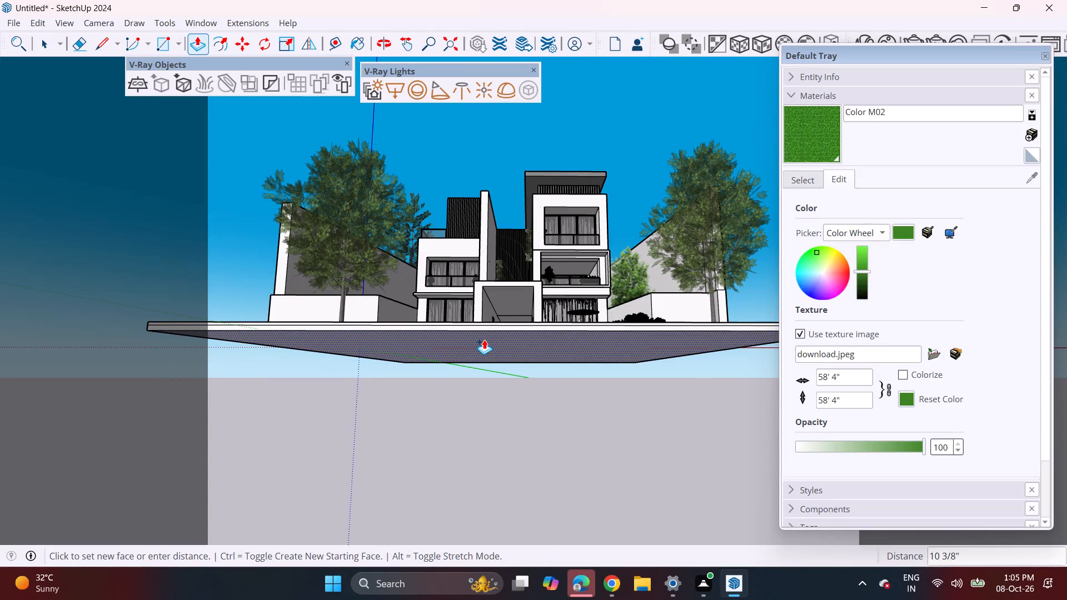
click(484, 339)
Pull the front face of the new lower slab outward about 29' to form a strip in front of the lawn.
middle_drag(483, 335, 486, 422)
click(487, 403)
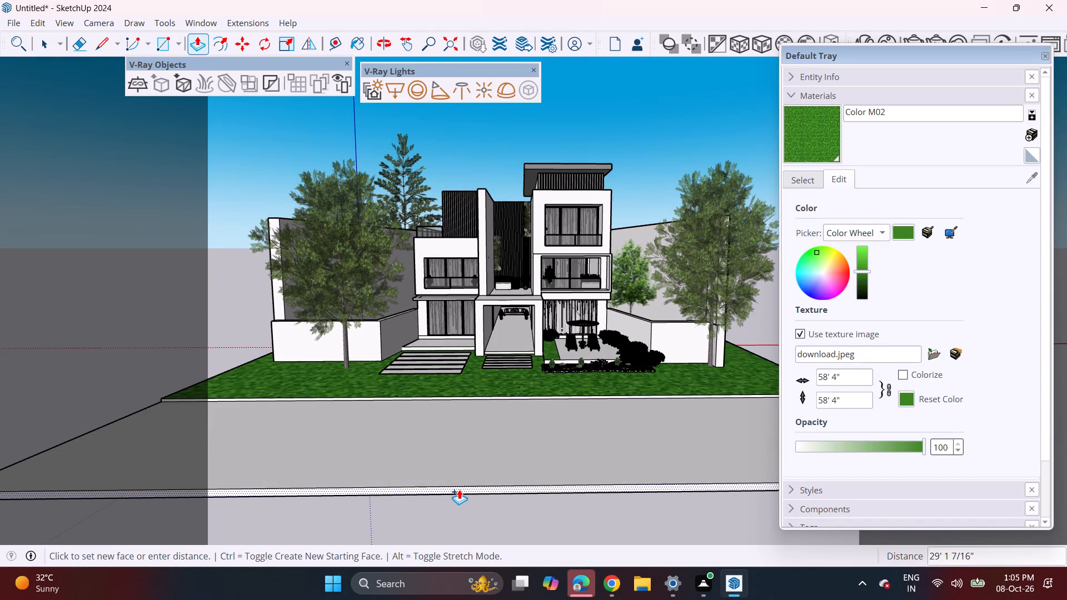
click(459, 489)
Raise the top face of the front strip by 4 15/16" with Push/Pull.
click(477, 462)
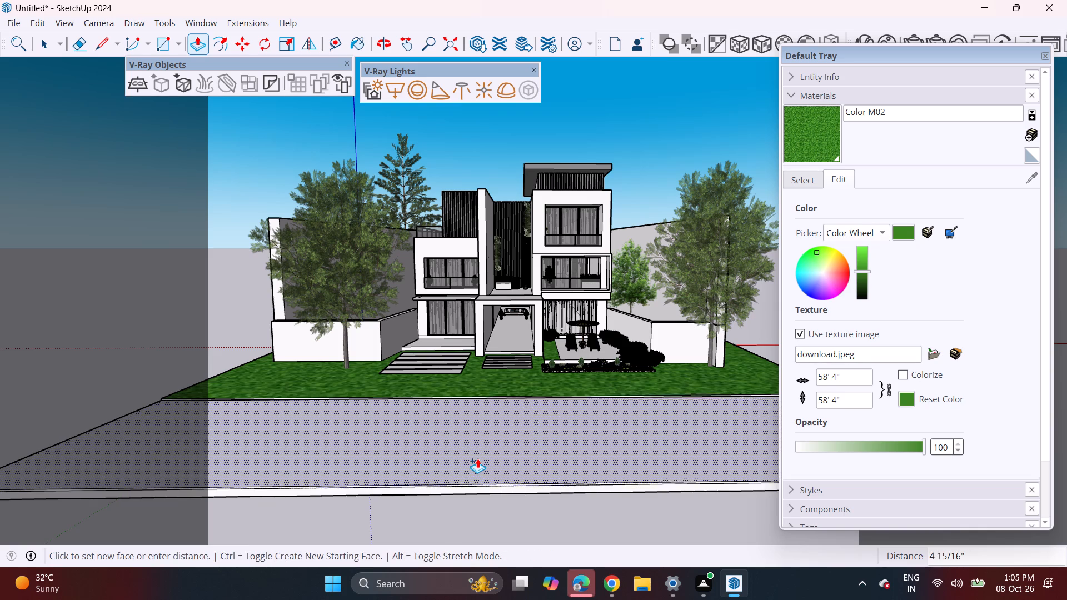
click(477, 458)
Examine the shortened lawn and the strip in front of it from above and from eye level.
middle_drag(467, 382, 480, 461)
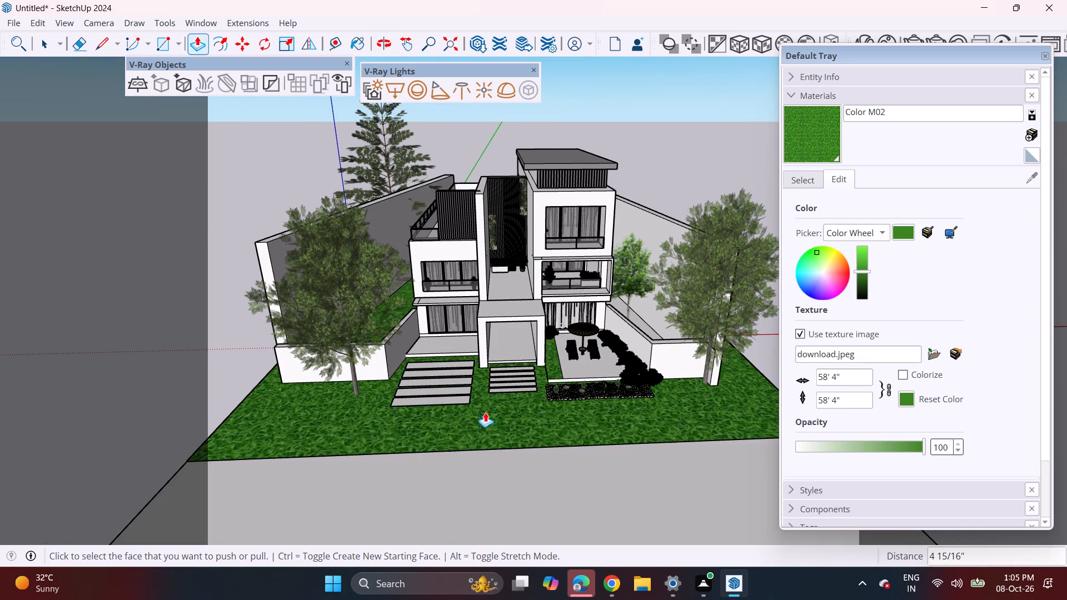
shift+middle_drag(440, 499, 462, 444)
scroll(555, 409, up, 2)
middle_drag(552, 403, 546, 393)
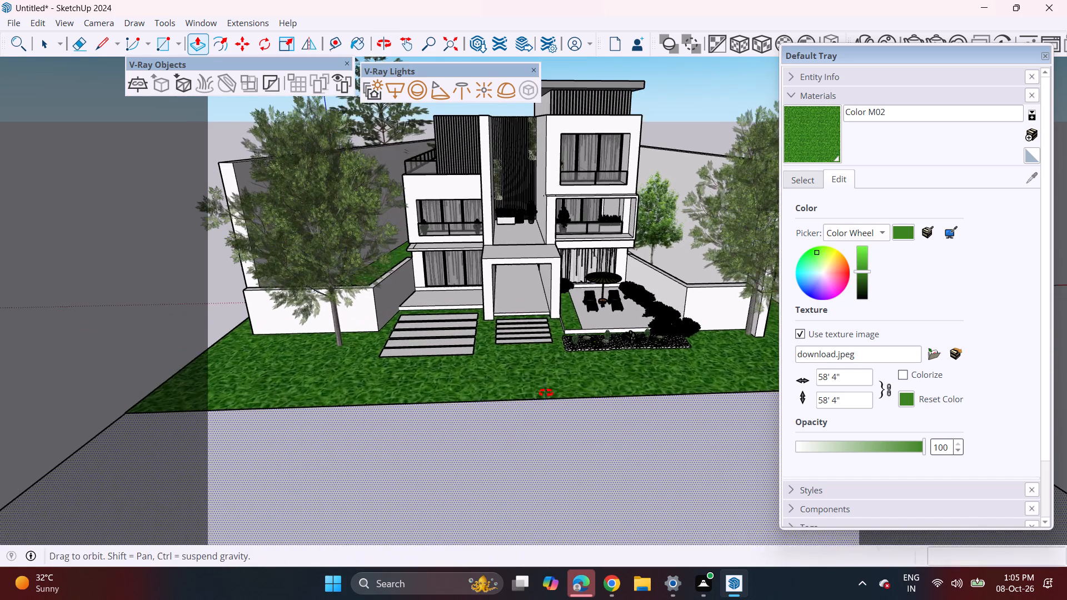
middle_drag(546, 393, 539, 361)
shift+middle_drag(540, 361, 548, 438)
middle_drag(532, 451, 526, 407)
scroll(528, 408, up, 1)
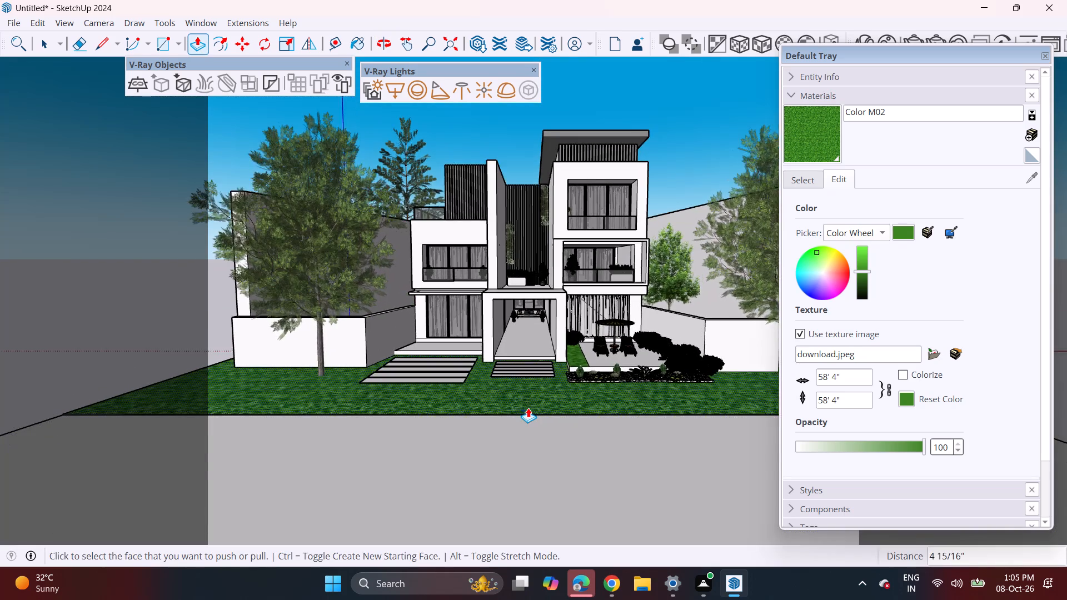
scroll(528, 408, up, 1)
shift+middle_drag(532, 409, 544, 462)
key(space)
scroll(514, 473, up, 1)
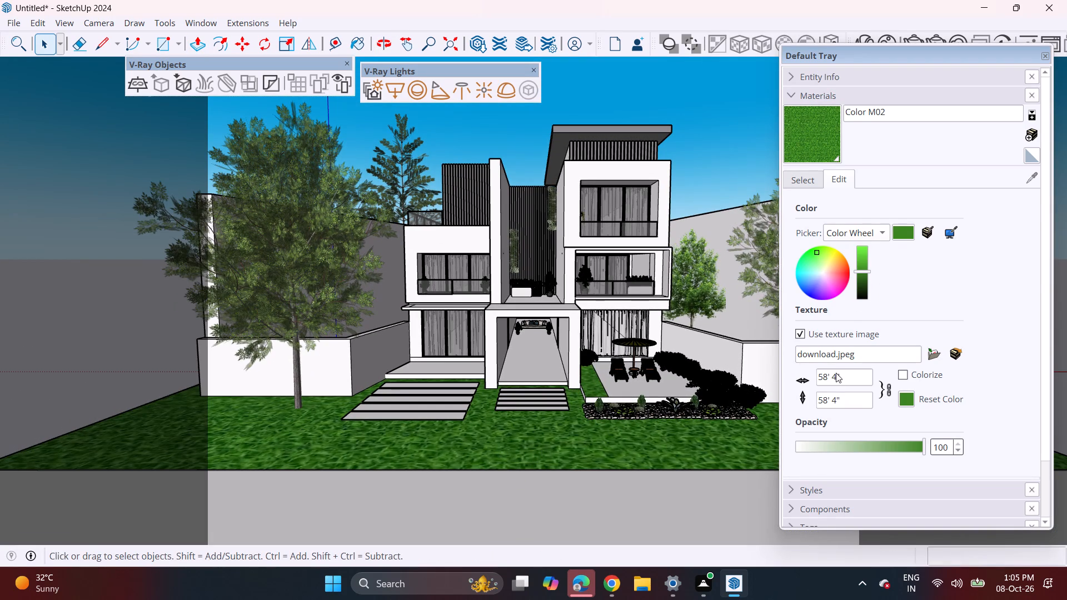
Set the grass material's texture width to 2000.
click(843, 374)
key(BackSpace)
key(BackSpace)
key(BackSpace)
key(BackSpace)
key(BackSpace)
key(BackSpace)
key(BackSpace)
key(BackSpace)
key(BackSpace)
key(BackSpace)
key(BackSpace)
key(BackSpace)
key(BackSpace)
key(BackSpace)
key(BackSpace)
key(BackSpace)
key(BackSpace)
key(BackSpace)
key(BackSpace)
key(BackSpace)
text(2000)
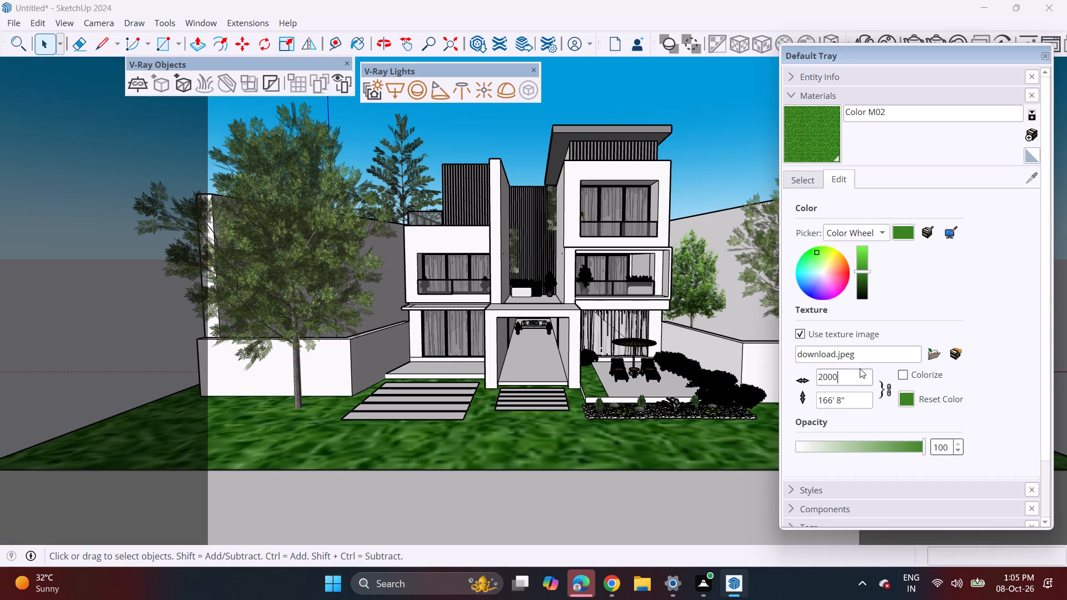
Set the grass material's texture width to 800.
key(BackSpace)
key(BackSpace)
key(BackSpace)
key(BackSpace)
text(800)
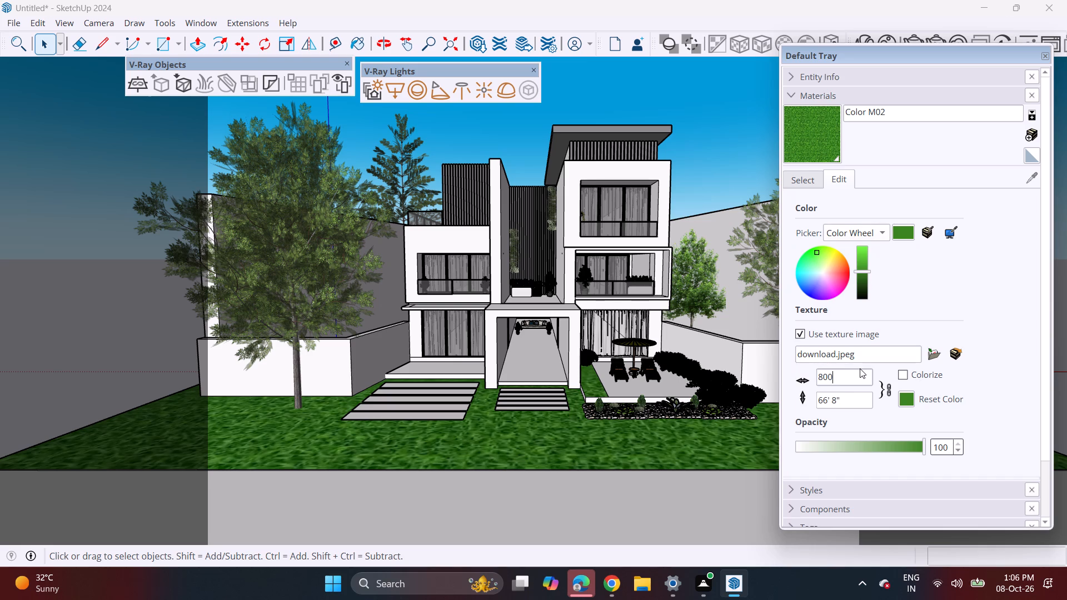
Undo the recent grass texture-size edits and the Push/Pull changes that built the front strip.
click(670, 513)
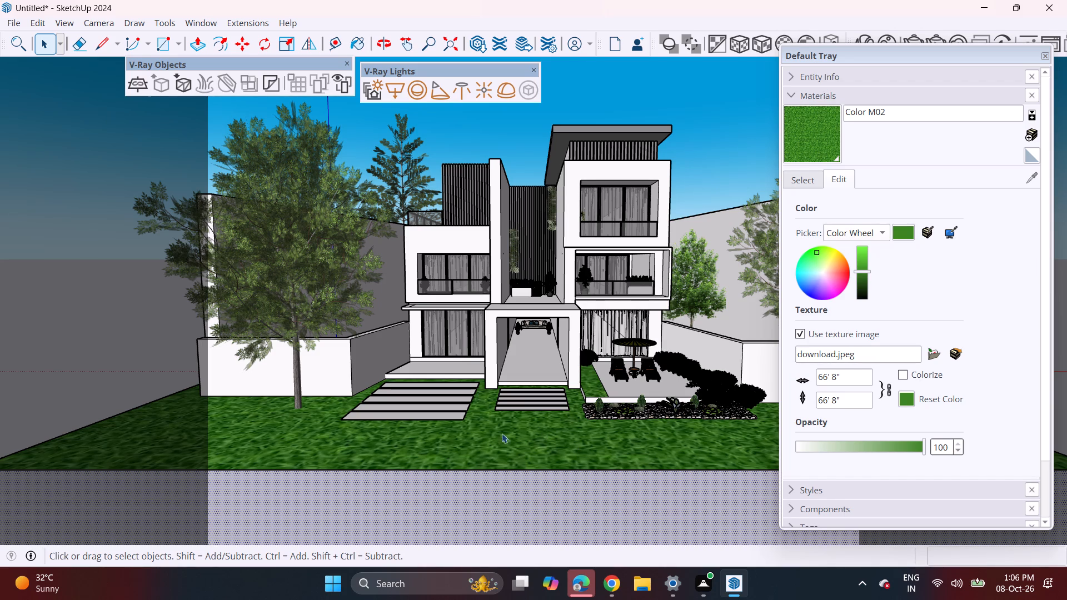
shift+middle_drag(518, 433, 487, 459)
scroll(488, 454, up, 2)
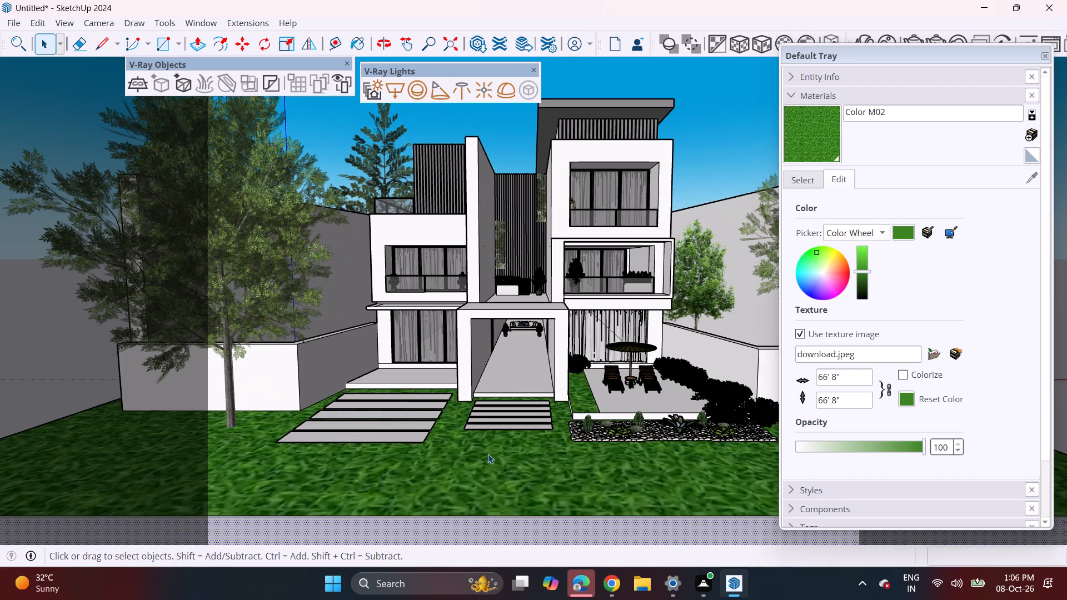
shift+middle_drag(493, 450, 479, 407)
shift+middle_drag(481, 408, 502, 433)
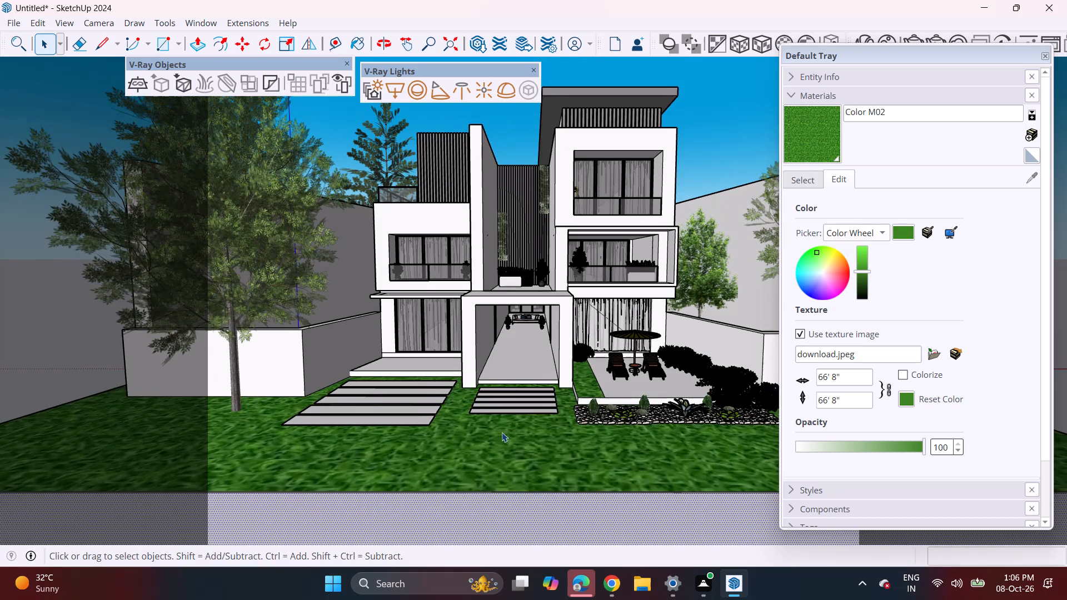
scroll(500, 433, down, 7)
key(ctrl+z)
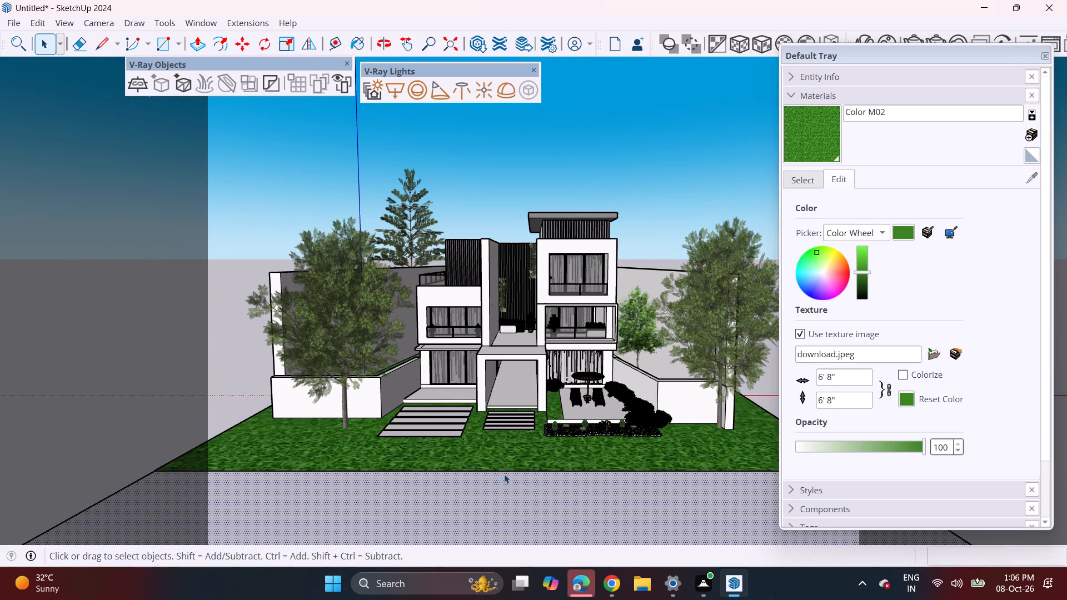
key(ctrl+z)
key(ctrl+z)
key(ctrl+z)
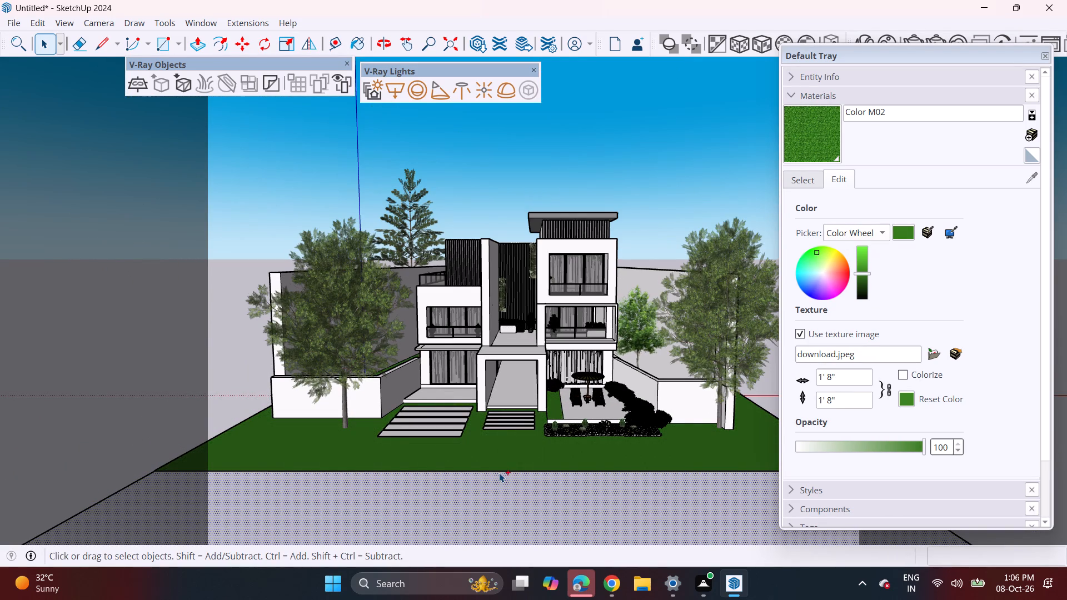
key(ctrl+z)
key(ctrl+z)
key(ctrl+z)
key(ctrl+z)
key(ctrl+z)
key(ctrl+z)
key(ctrl+z)
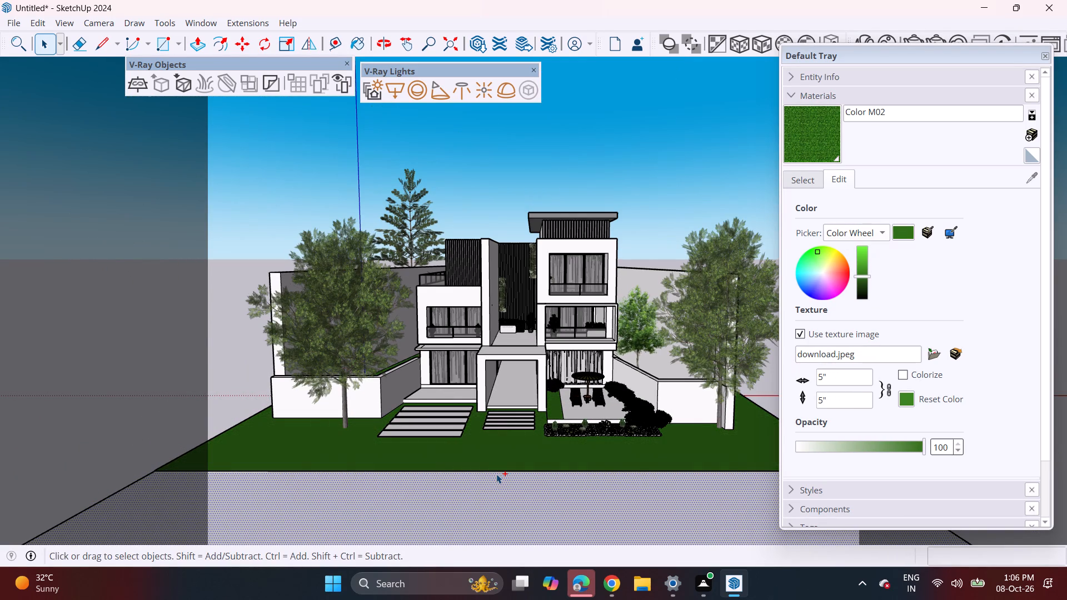
key(ctrl+z)
key(ctrl+z)
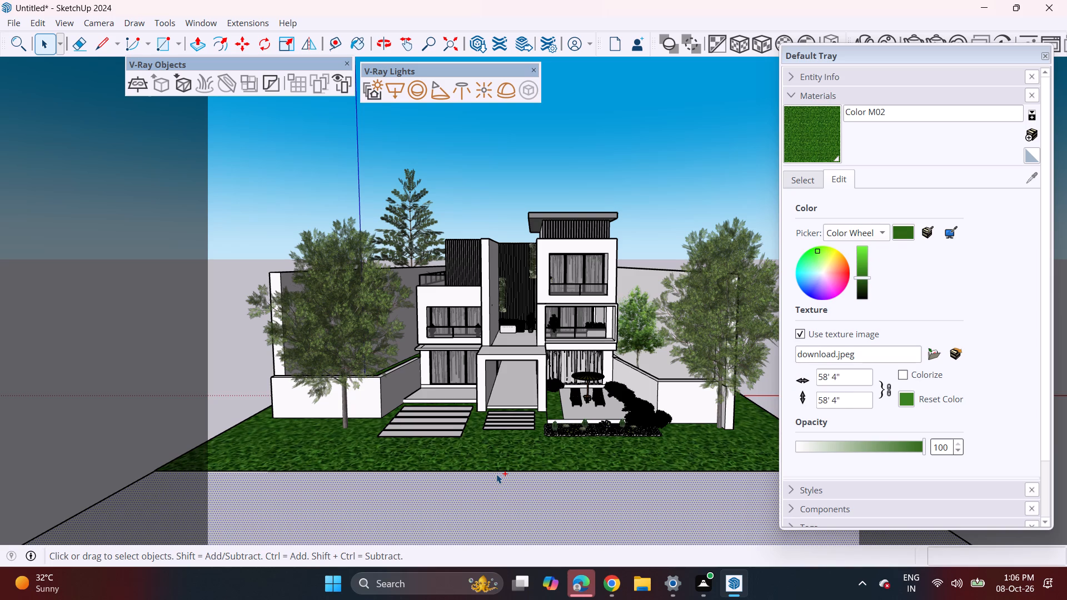
key(ctrl+z)
key(ctrl+z)
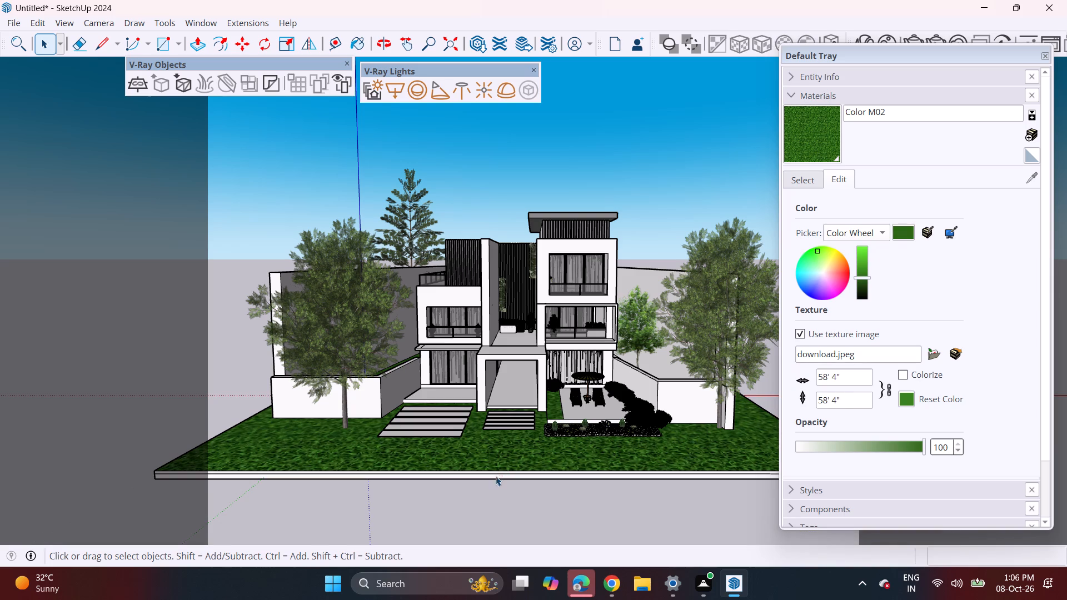
key(ctrl+z)
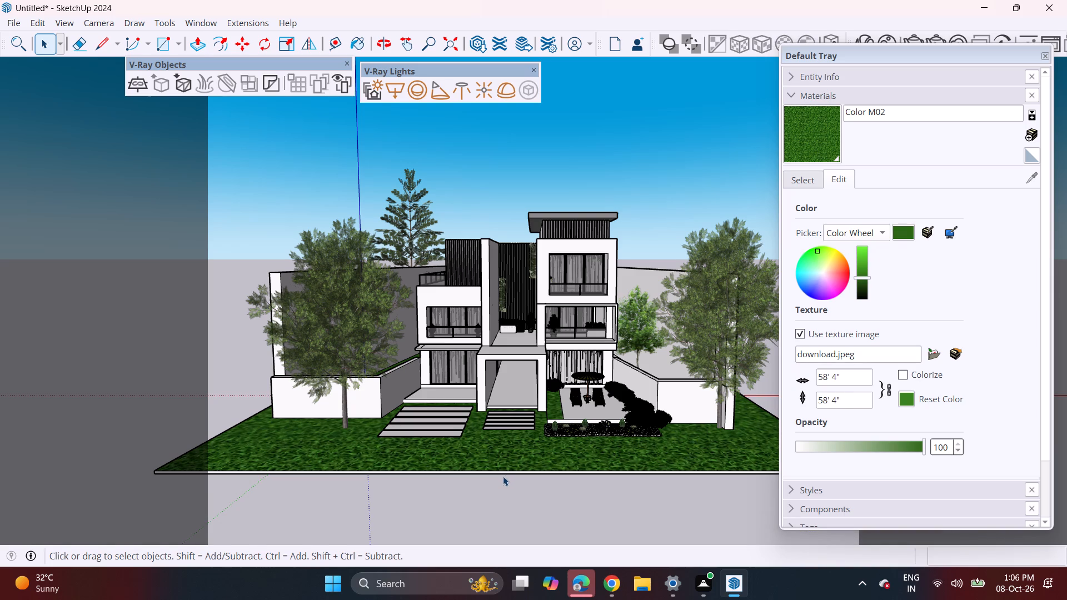
Push the lawn slab's front face back toward the house by about 13' 10 11/16" with Push/Pull.
key(p)
scroll(510, 473, up, 2)
click(505, 473)
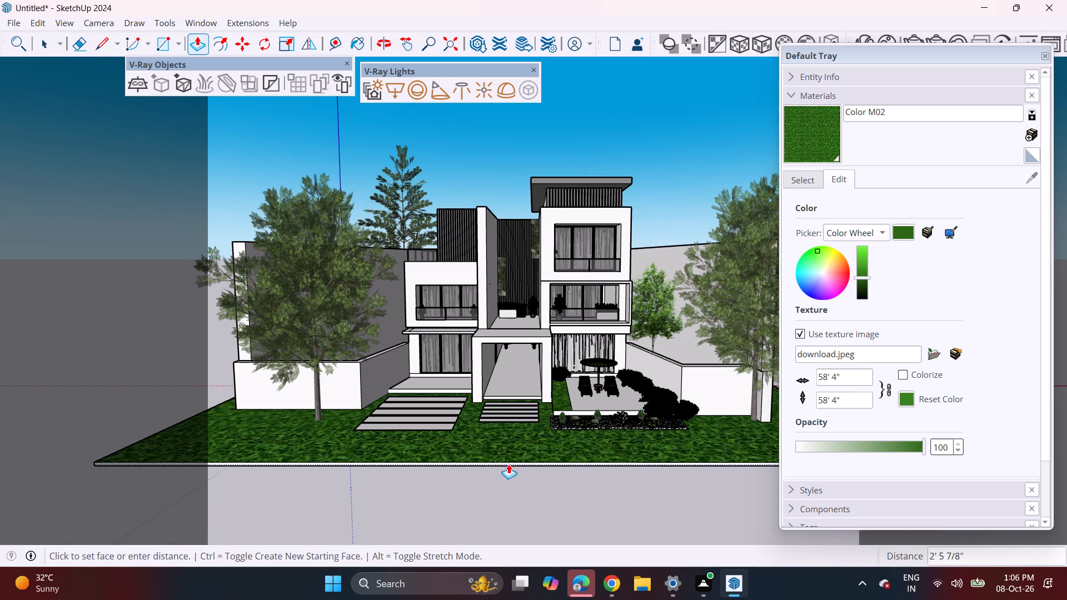
click(521, 436)
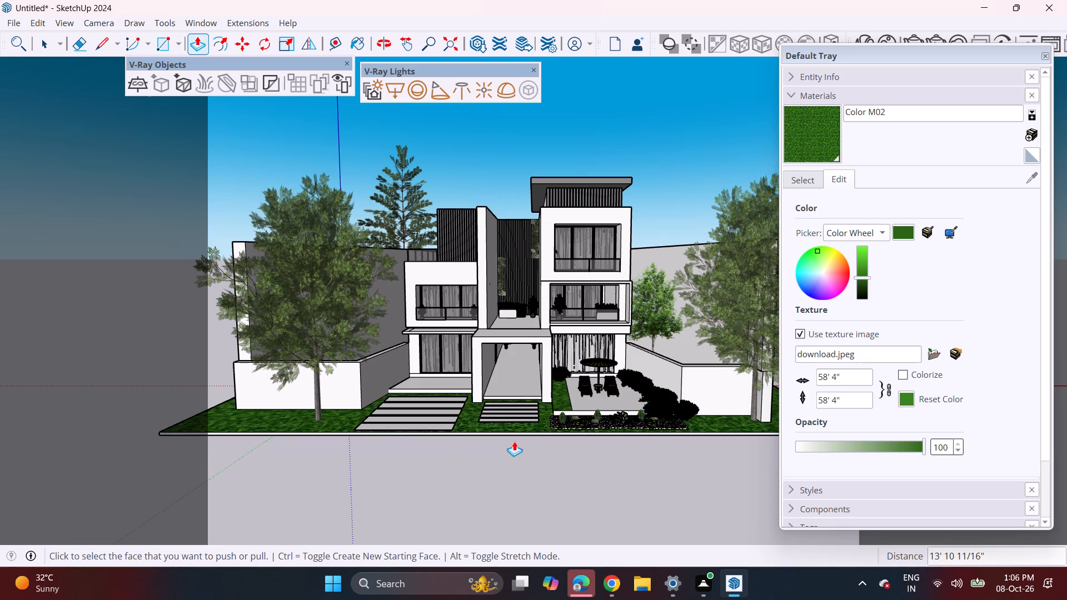
Extrude a new layer about 8 1/8" deep beneath the lawn slab with Push/Pull.
scroll(512, 433, up, 8)
middle_drag(521, 432, 521, 429)
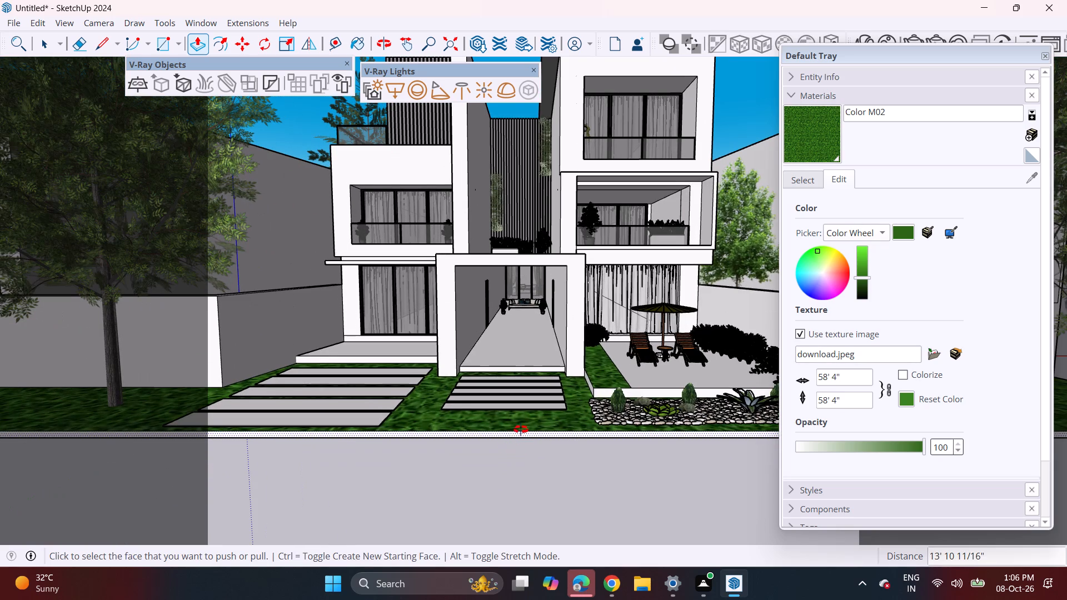
middle_drag(521, 429, 521, 354)
click(525, 366)
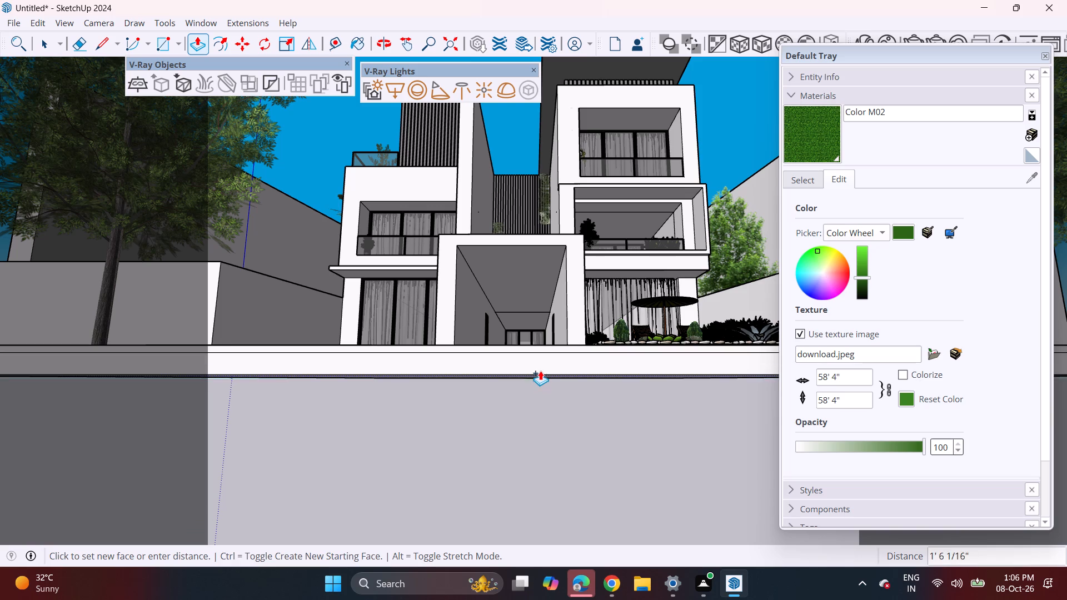
click(540, 371)
Pull the lower layer's front face outward about 29' 11 3/8" to form a wide strip before the lawn.
middle_drag(506, 354, 506, 426)
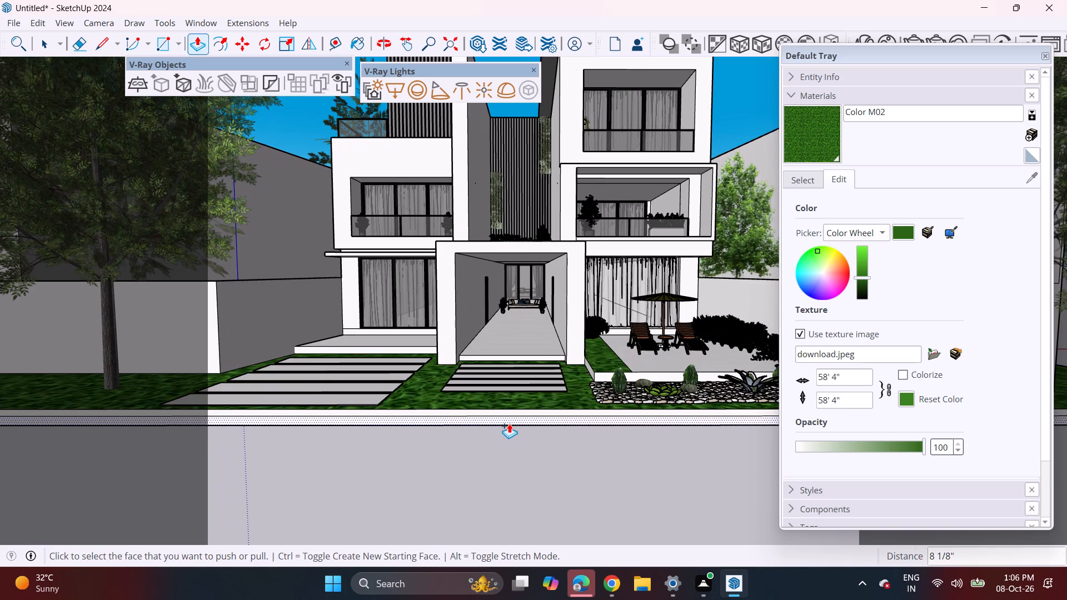
click(509, 423)
scroll(480, 463, down, 10)
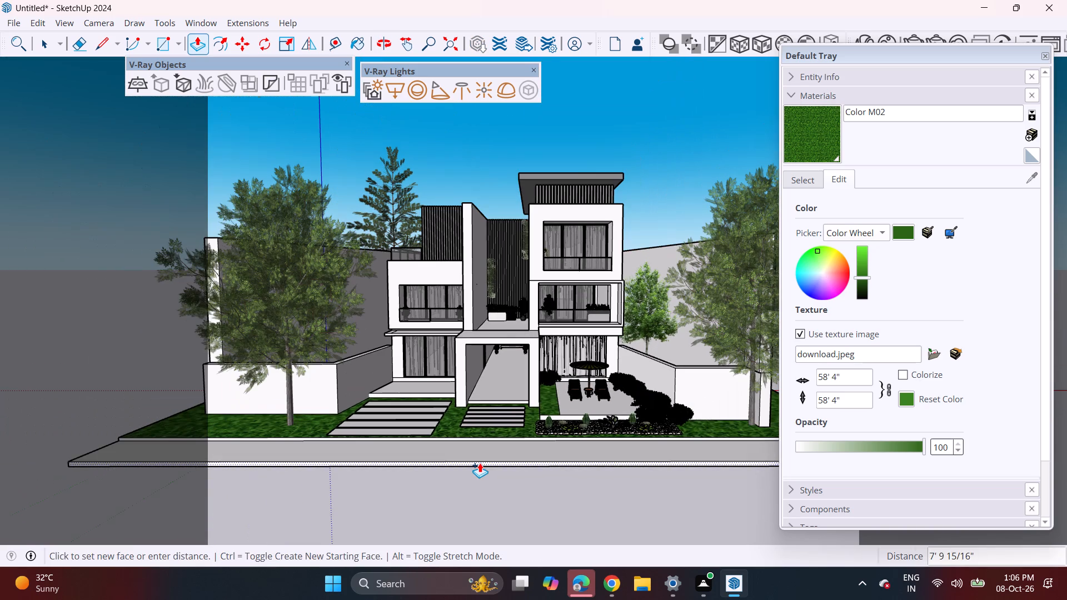
scroll(460, 523, down, 3)
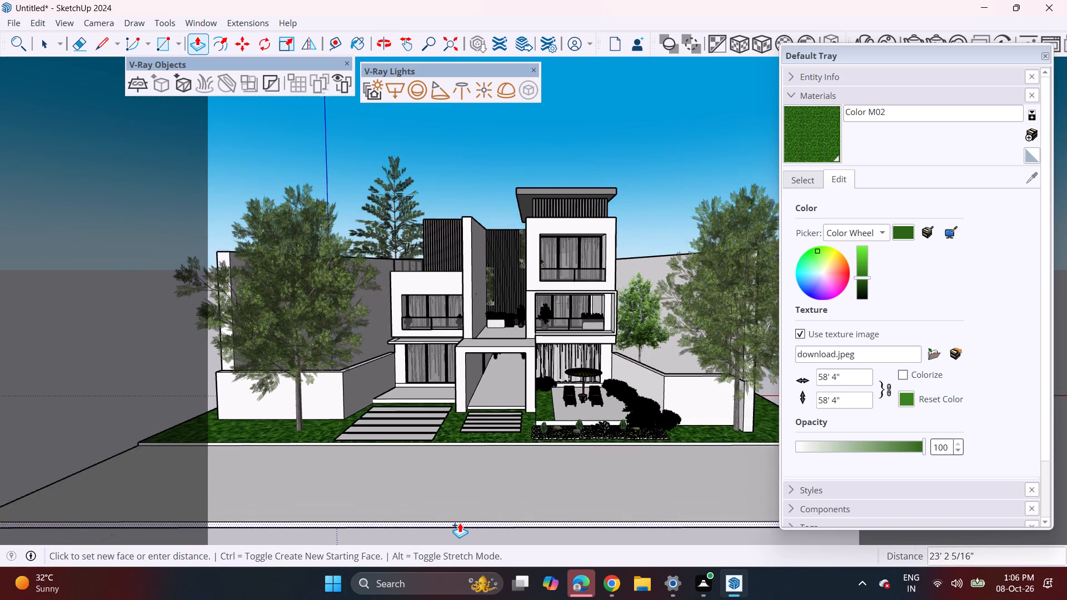
shift+middle_drag(460, 523, 483, 462)
click(481, 487)
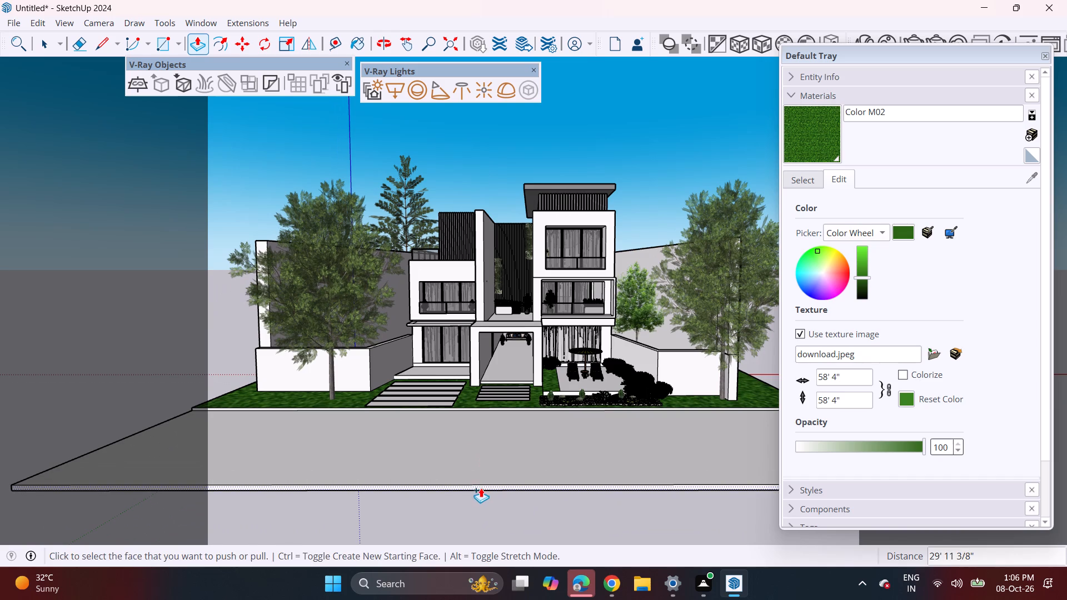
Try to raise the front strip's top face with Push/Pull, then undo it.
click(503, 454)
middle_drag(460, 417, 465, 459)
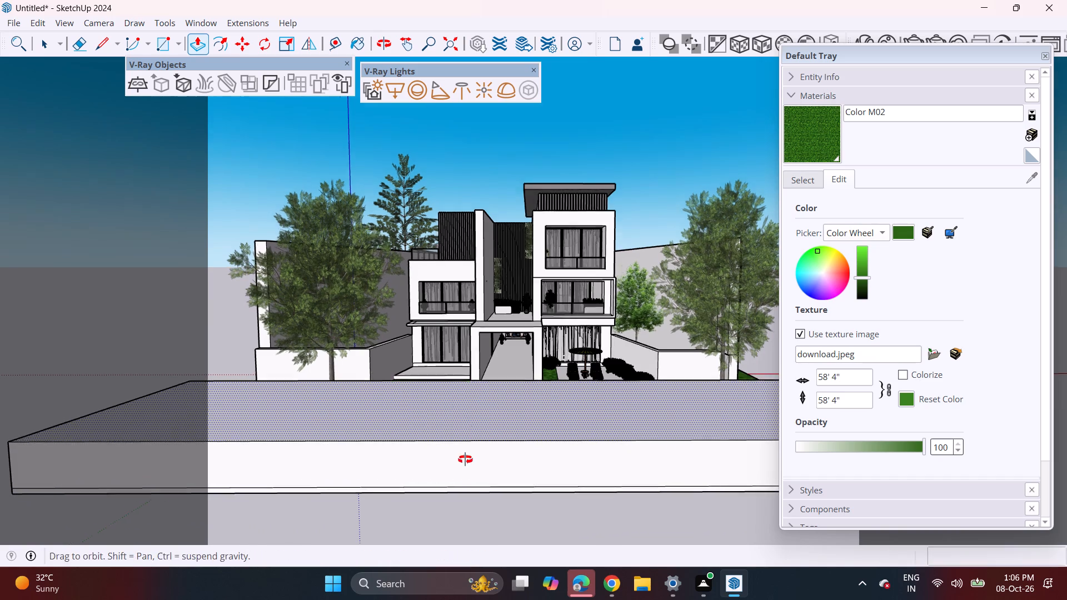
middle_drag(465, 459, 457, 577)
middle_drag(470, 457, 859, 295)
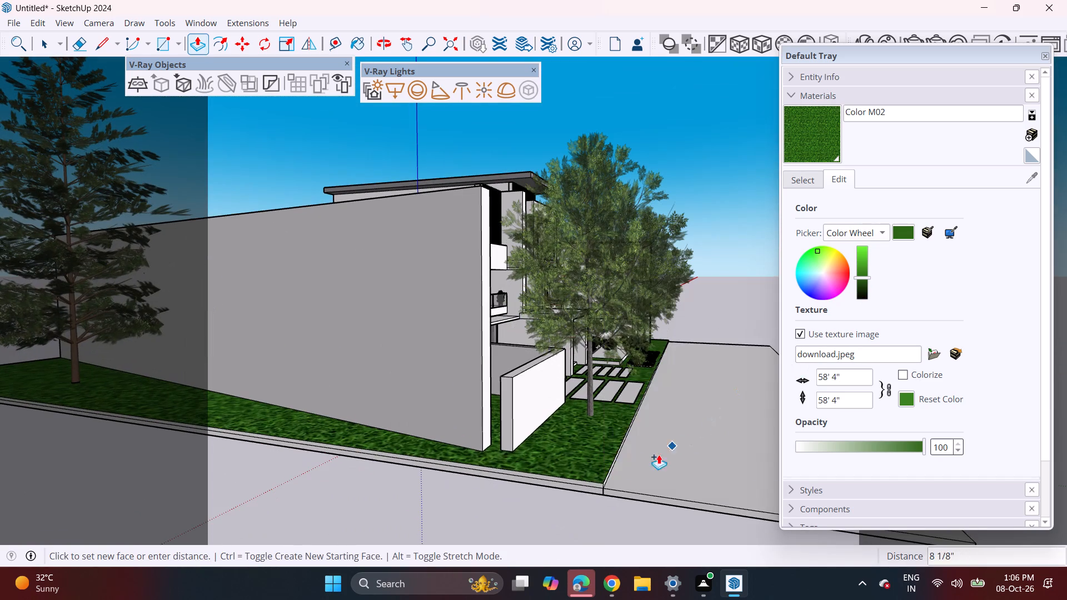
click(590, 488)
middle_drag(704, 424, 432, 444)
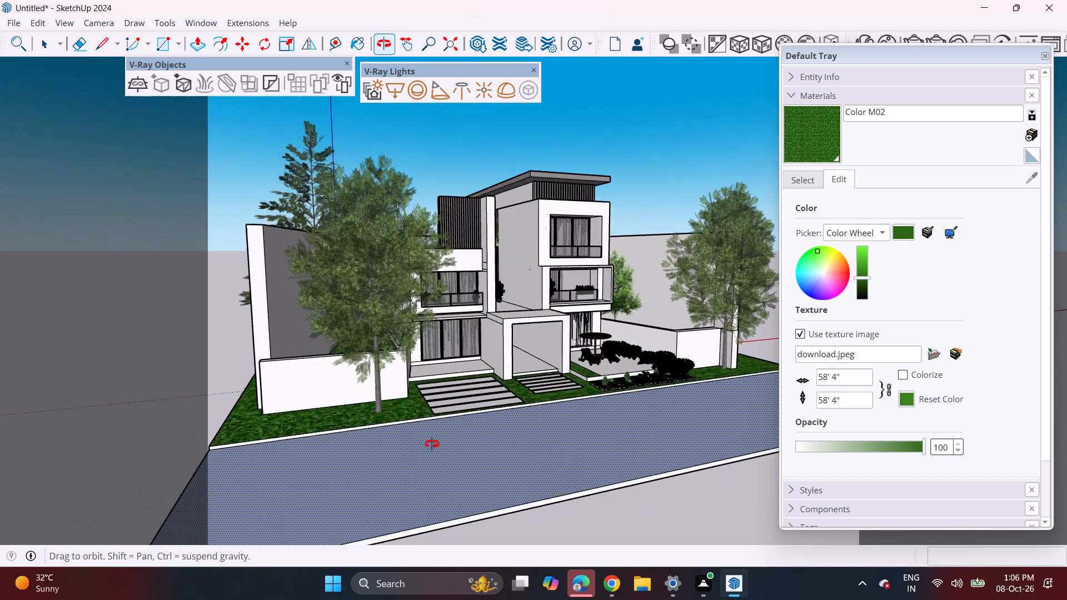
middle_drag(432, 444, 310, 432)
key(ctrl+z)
Raise the front strip's top face by 6" with Push/Pull, level with the lawn surface.
middle_drag(353, 434, 585, 434)
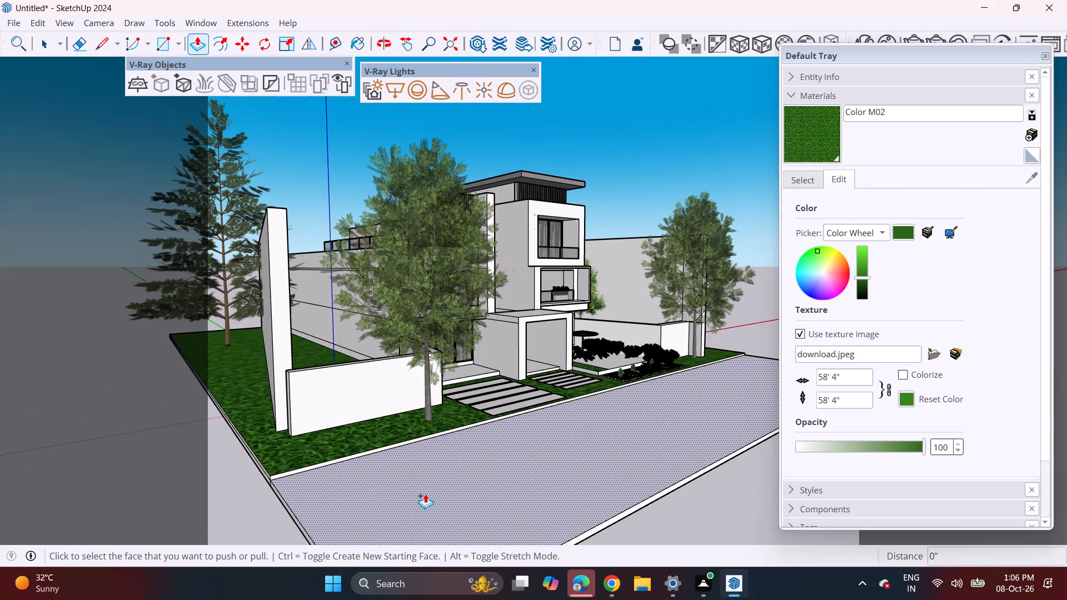
click(419, 493)
click(256, 443)
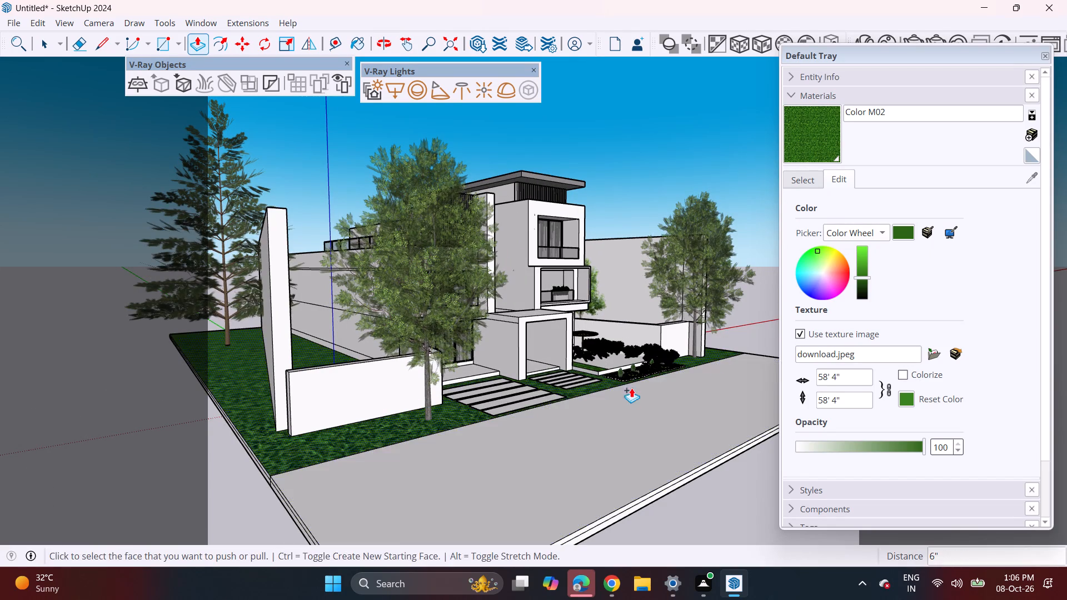
Examine how the raised front strip meets the lawn and house from angled and frontal views.
middle_drag(720, 353, 608, 366)
scroll(501, 459, up, 3)
middle_drag(503, 459, 458, 554)
middle_drag(460, 552, 434, 547)
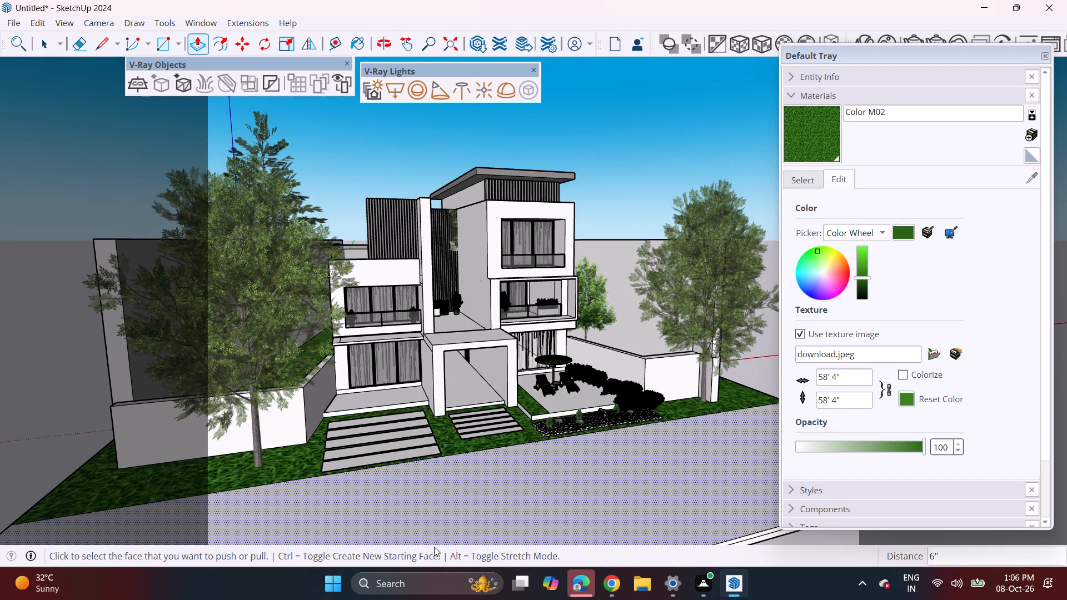
middle_drag(434, 547, 338, 532)
middle_drag(480, 509, 428, 499)
shift+middle_drag(398, 494, 463, 531)
middle_drag(516, 497, 446, 475)
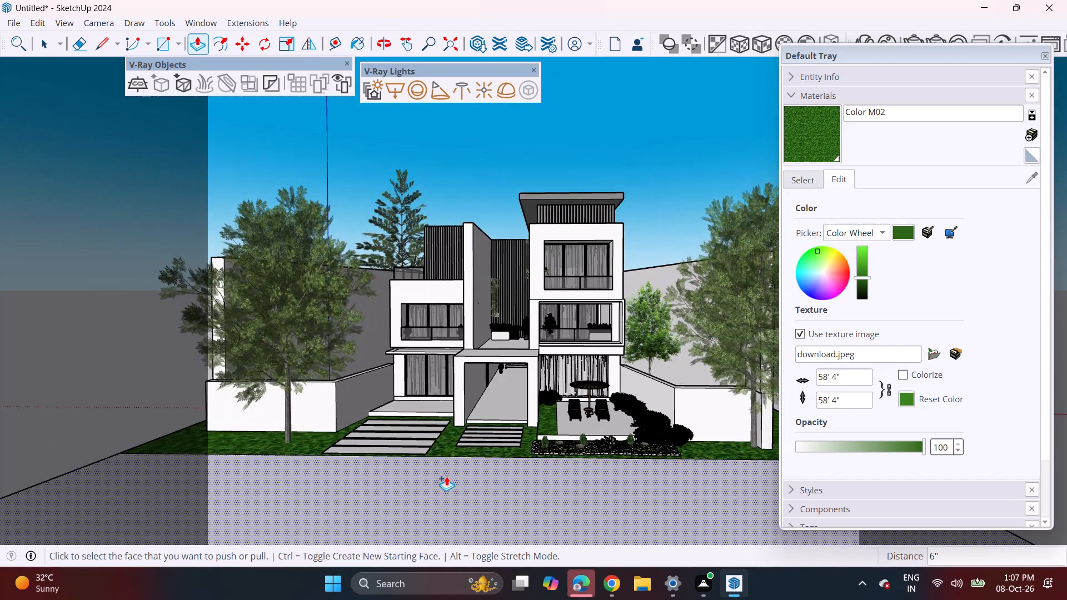
scroll(446, 476, up, 2)
middle_drag(460, 489, 504, 484)
middle_click(503, 483)
middle_drag(520, 478, 485, 500)
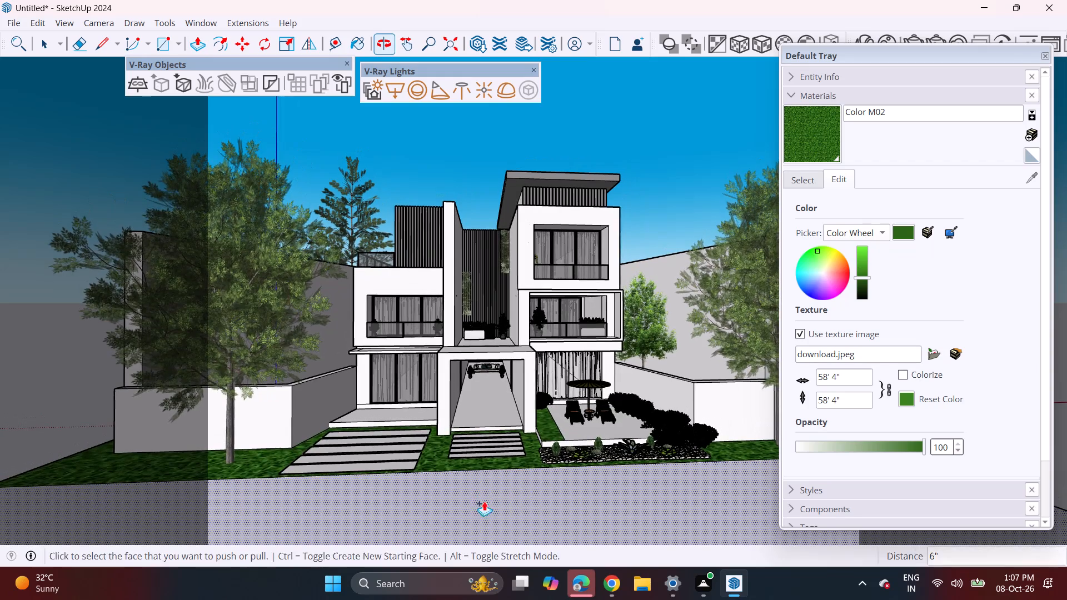
middle_drag(483, 507, 474, 481)
middle_drag(466, 489, 475, 521)
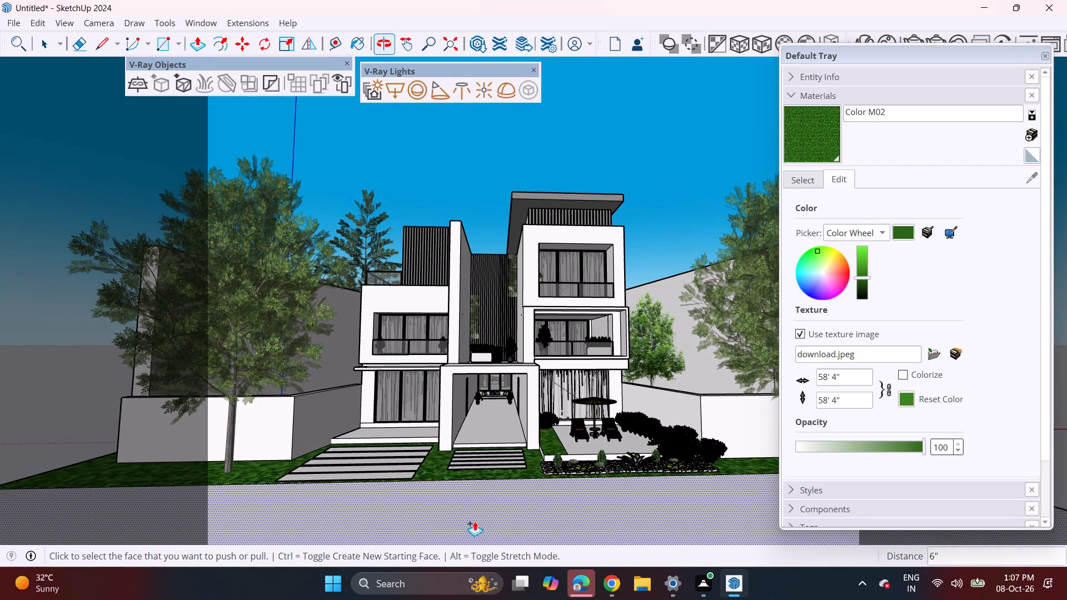
scroll(478, 510, up, 1)
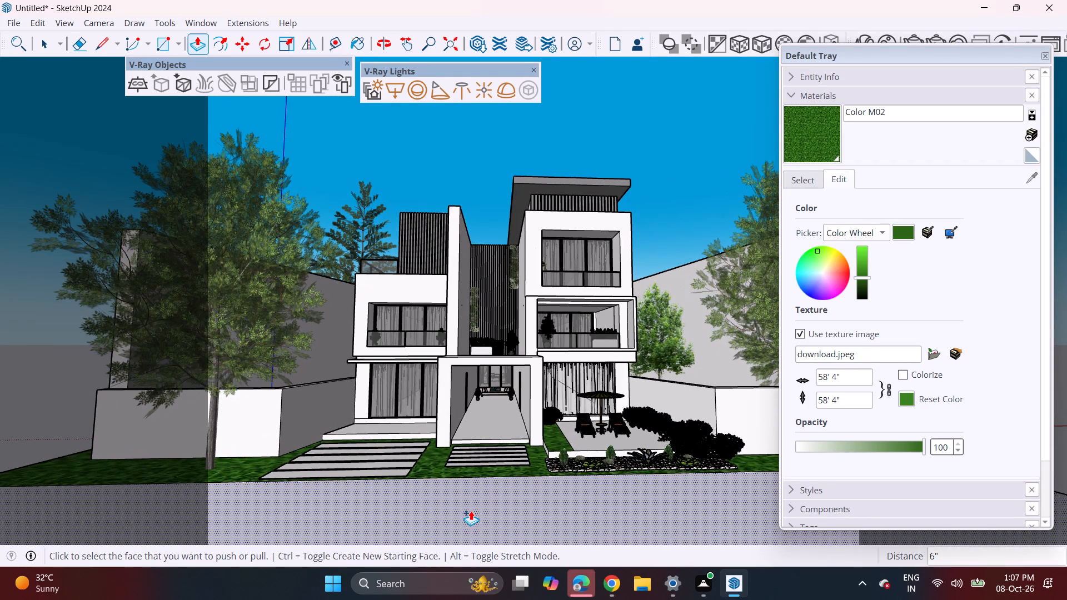
shift+middle_drag(471, 511, 365, 514)
shift+middle_click(437, 499)
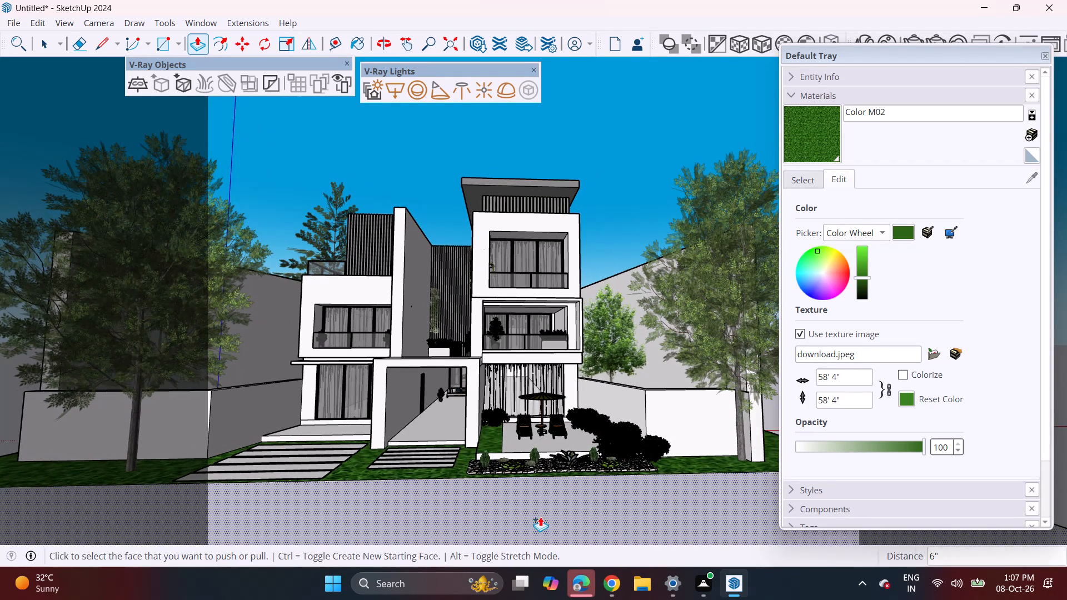
Move the Default Tray aside and examine the framing of the full front facade, trees and strip.
drag(799, 57, 925, 77)
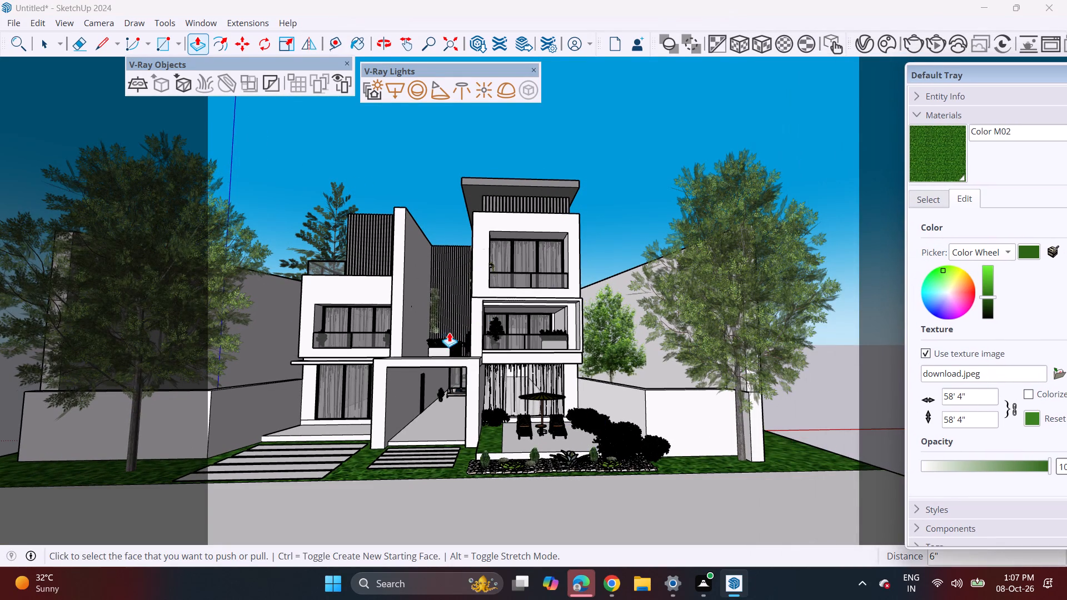
shift+middle_drag(449, 332, 500, 352)
middle_drag(491, 406, 464, 412)
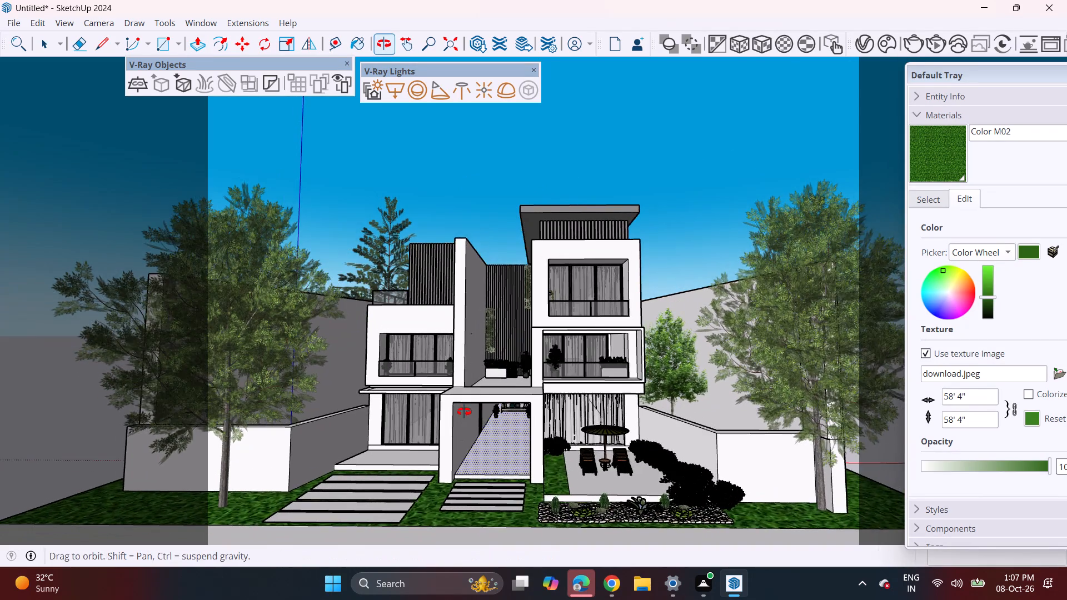
middle_drag(464, 412, 500, 383)
middle_drag(714, 342, 713, 358)
middle_drag(704, 365, 690, 368)
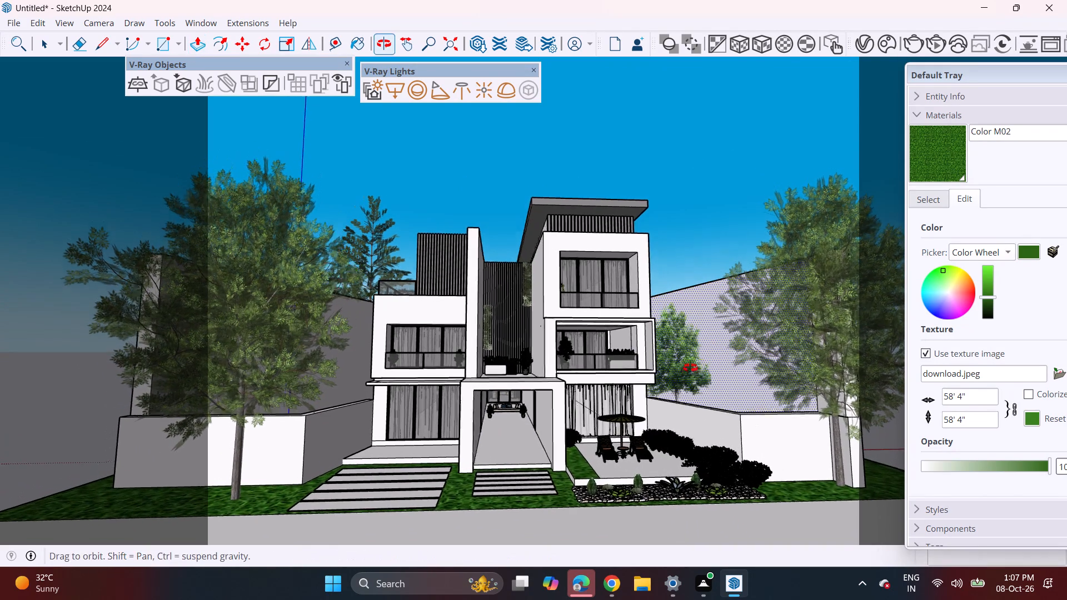
middle_drag(690, 368, 690, 368)
scroll(586, 405, up, 1)
middle_drag(572, 418, 571, 399)
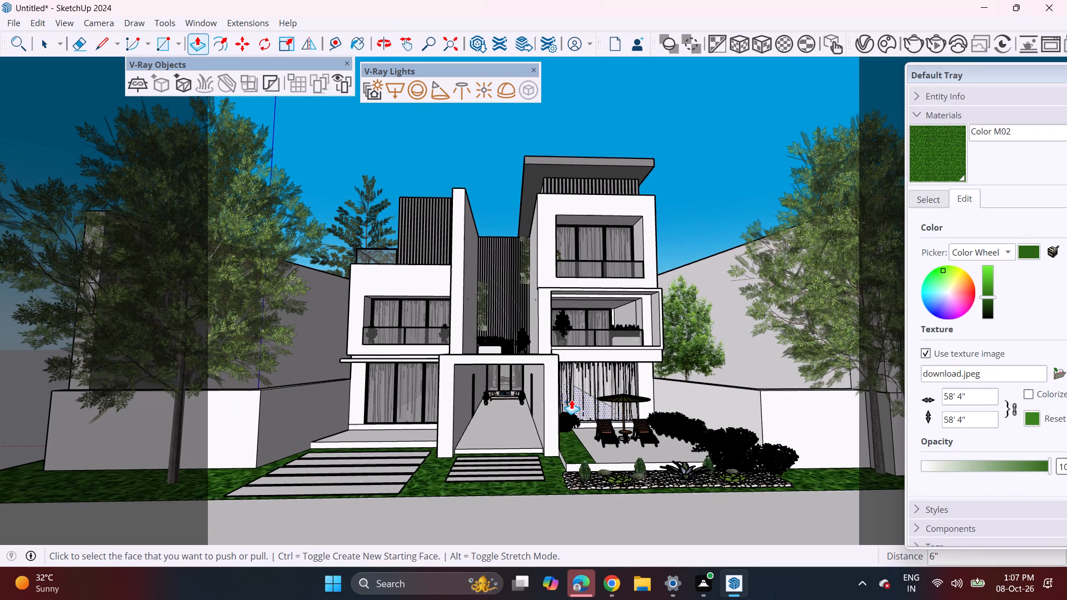
scroll(579, 404, down, 3)
scroll(567, 410, up, 2)
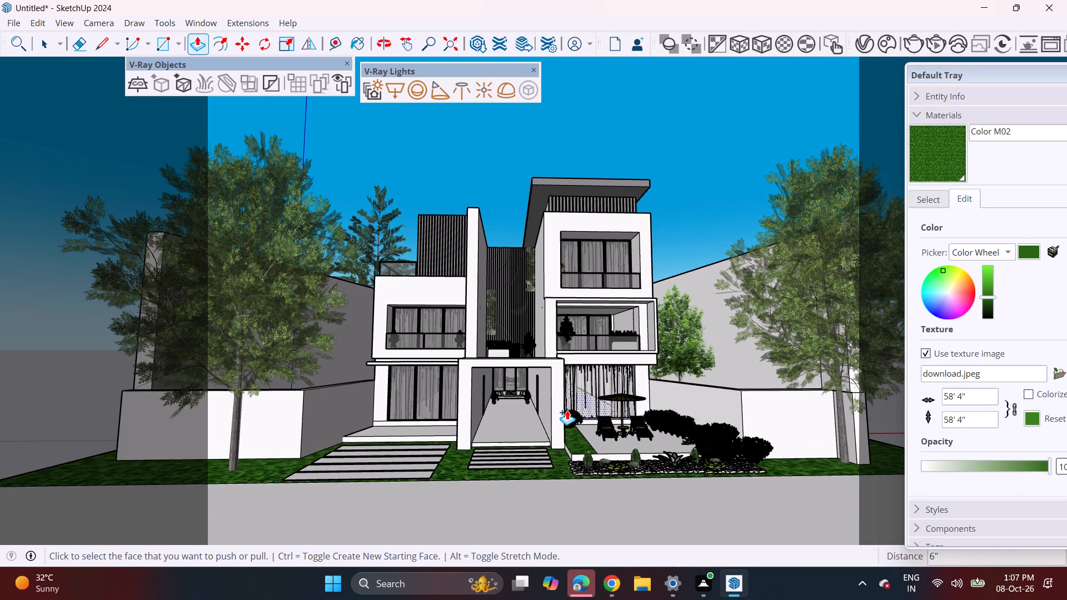
middle_drag(577, 413, 574, 418)
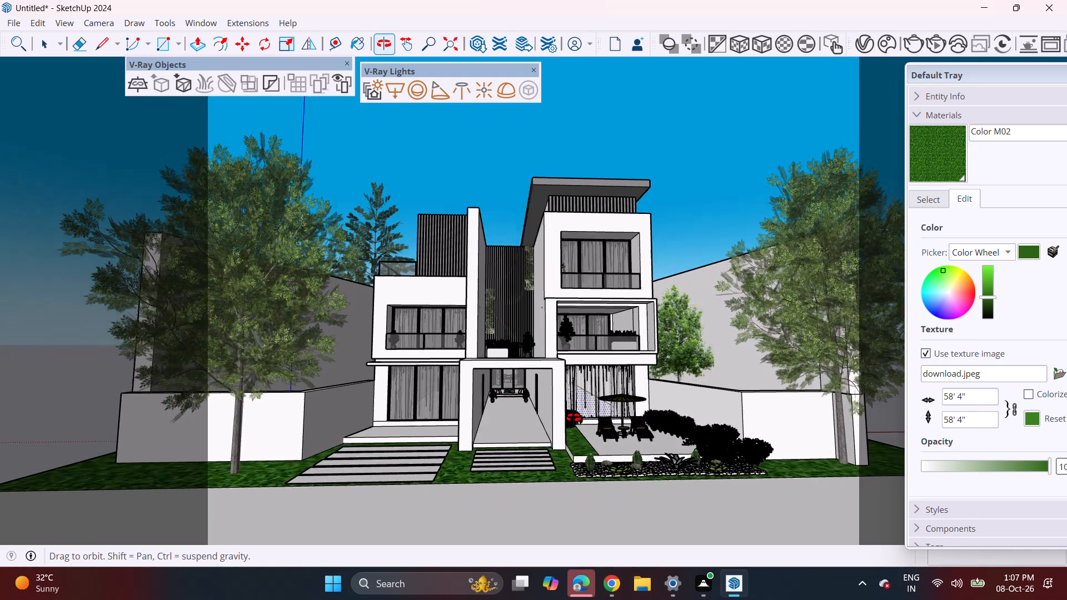
Draw a line about 114' long across the front strip's top face, parallel to the lawn edge, to mark off a paving band.
middle_drag(574, 418, 565, 418)
shift+middle_drag(532, 402, 547, 406)
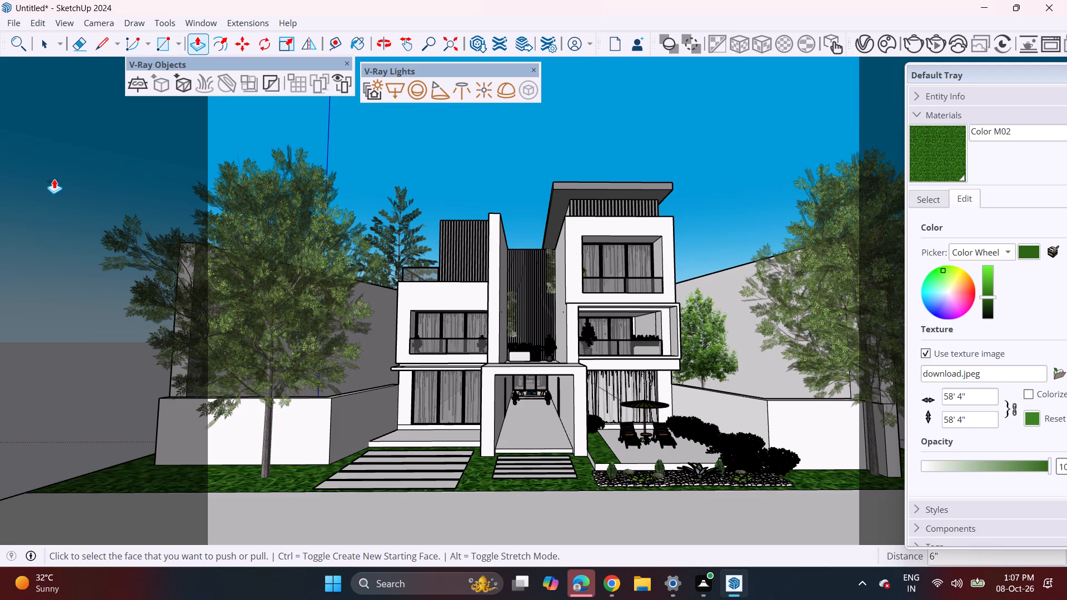
scroll(298, 278, down, 3)
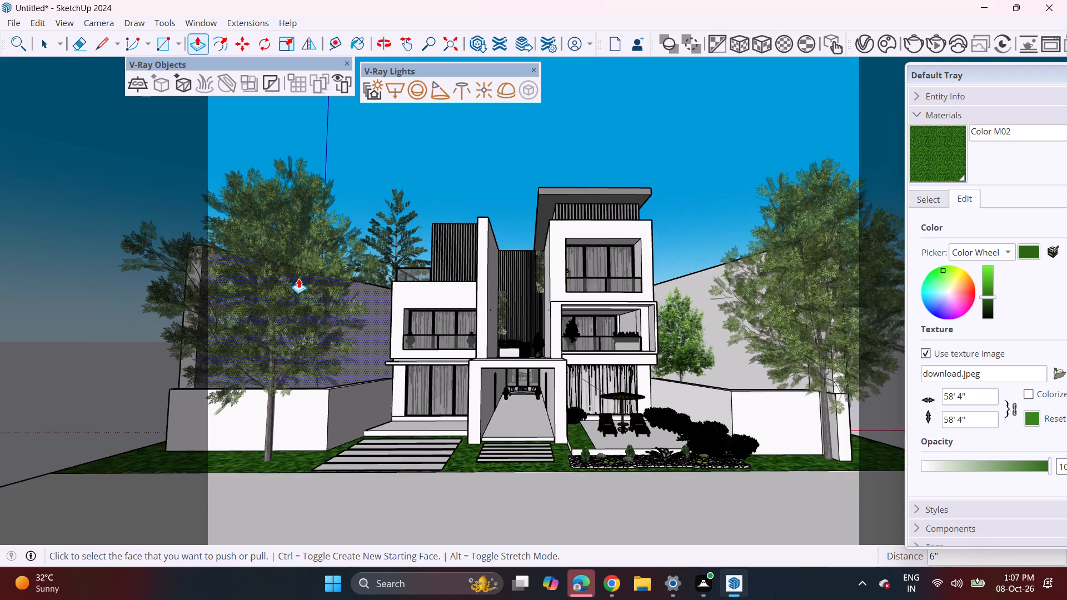
shift+middle_drag(330, 368, 398, 332)
middle_drag(390, 346, 382, 419)
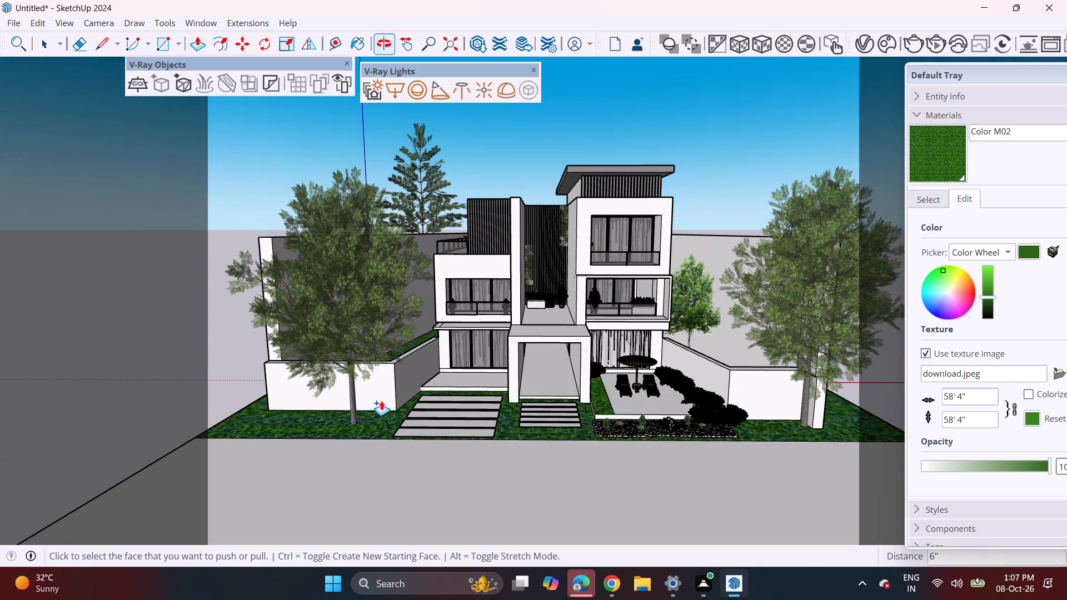
key(space)
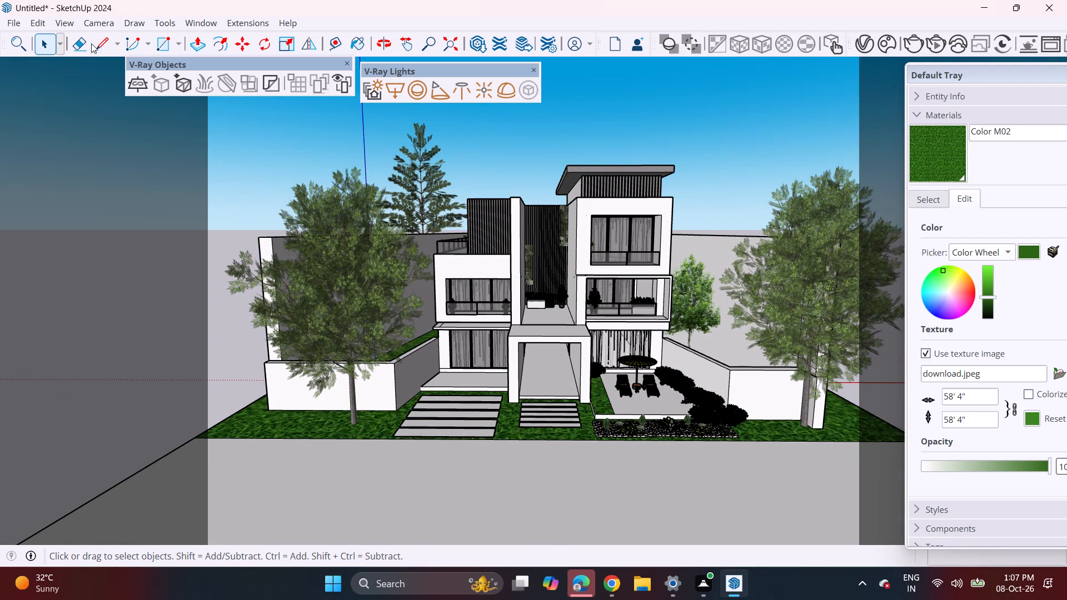
click(107, 37)
scroll(156, 397, down, 4)
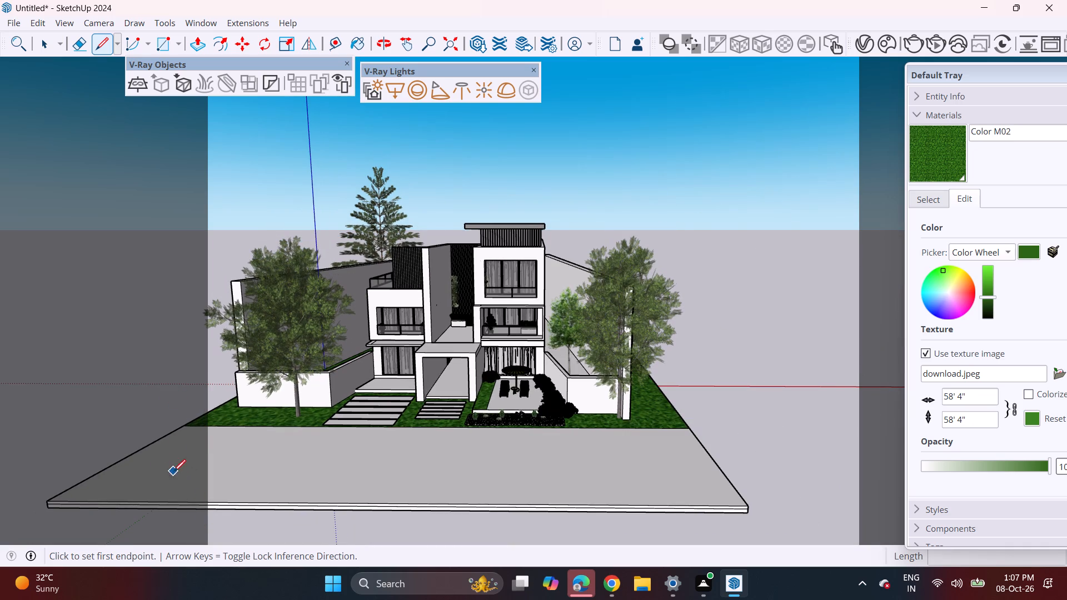
click(130, 457)
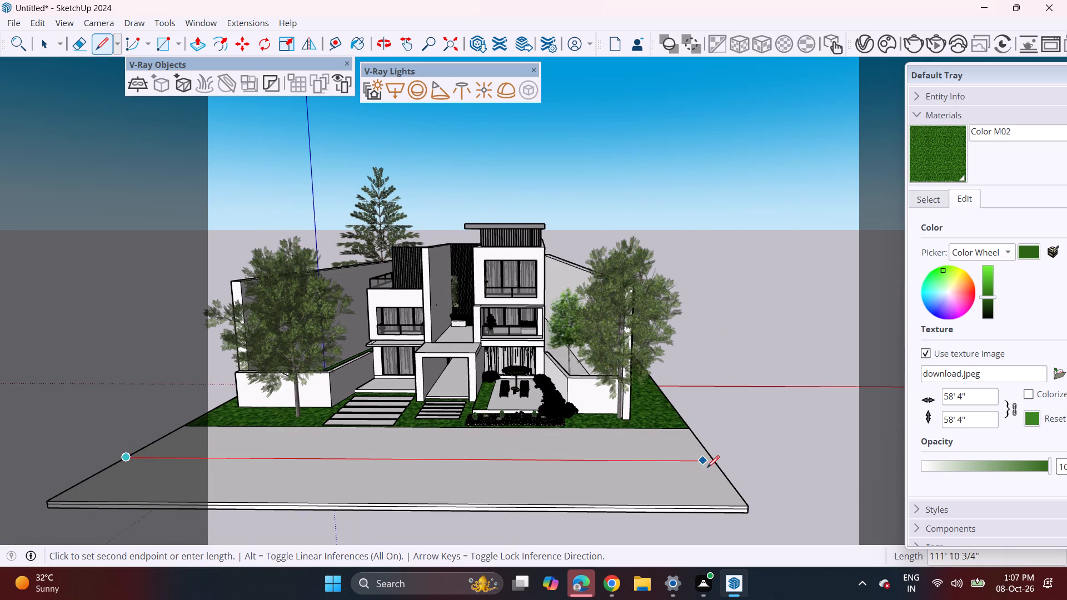
click(720, 467)
key(space)
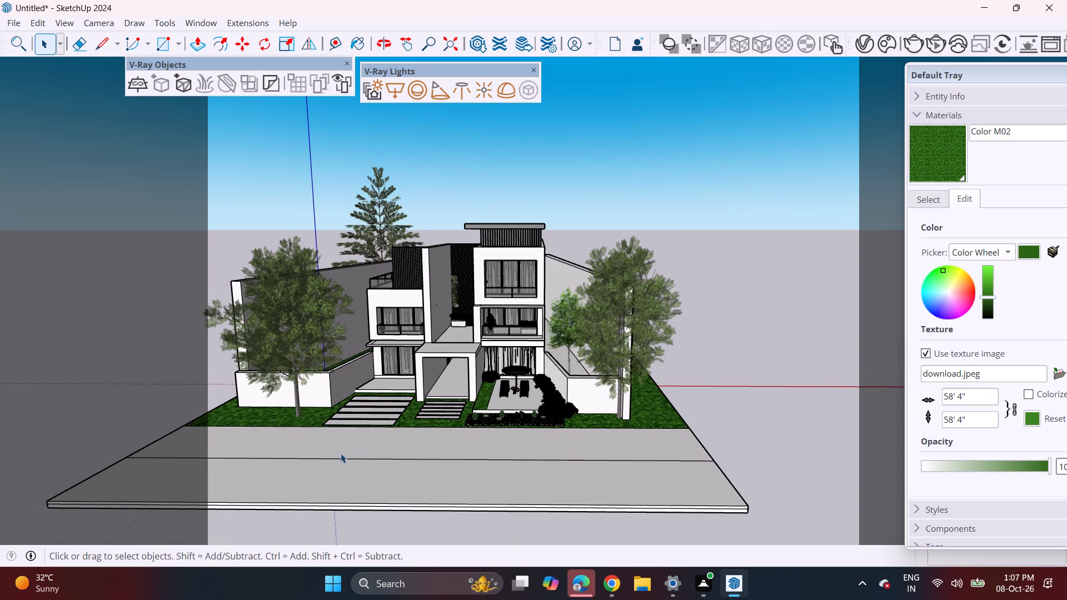
Copy the paving band's left end edge to its opposite end and divide the span into 10 equal slabs with /10.
shift+middle_drag(341, 453, 477, 461)
scroll(272, 452, up, 9)
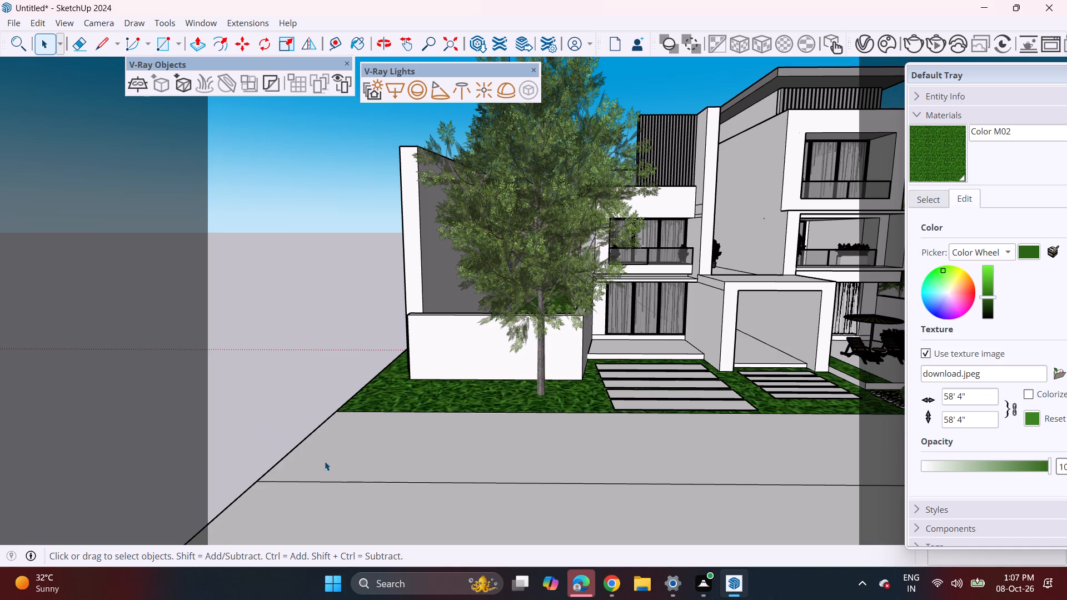
click(298, 444)
key(m)
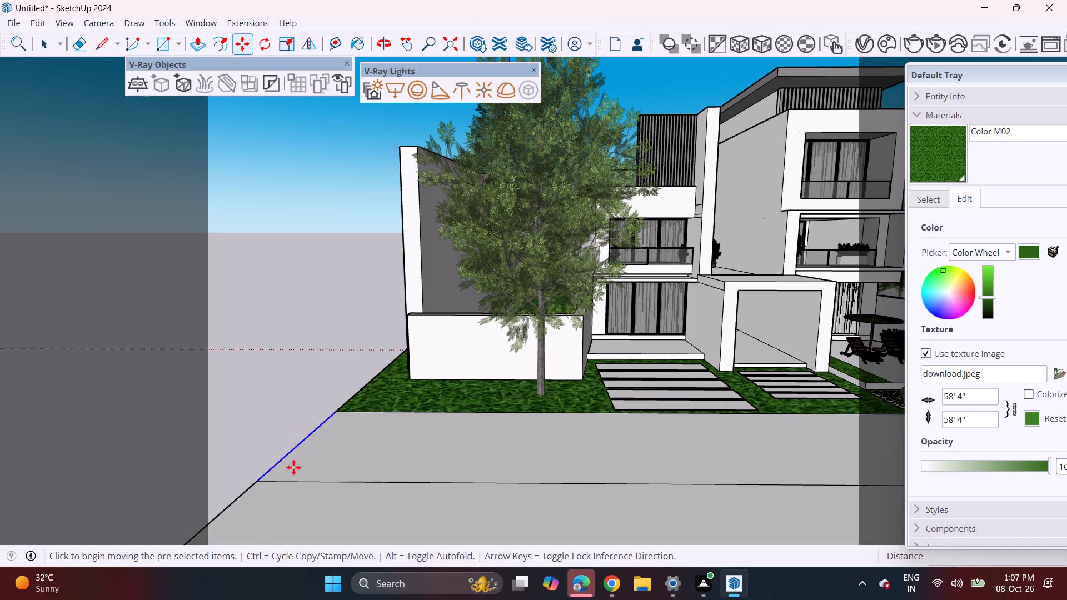
click(254, 477)
scroll(416, 485, down, 2)
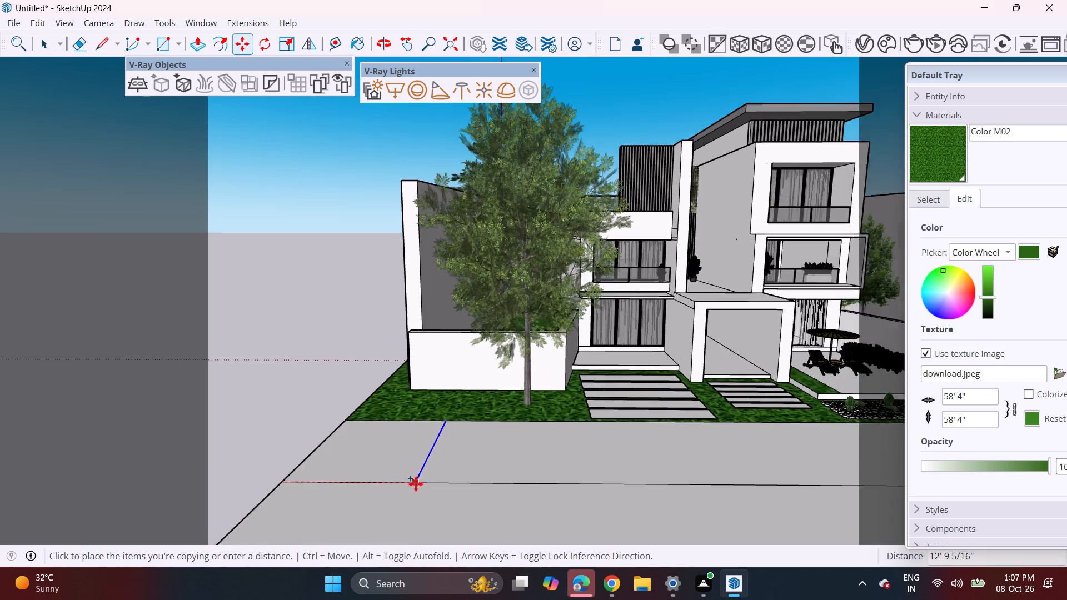
scroll(416, 484, down, 5)
shift+middle_drag(541, 475, 119, 414)
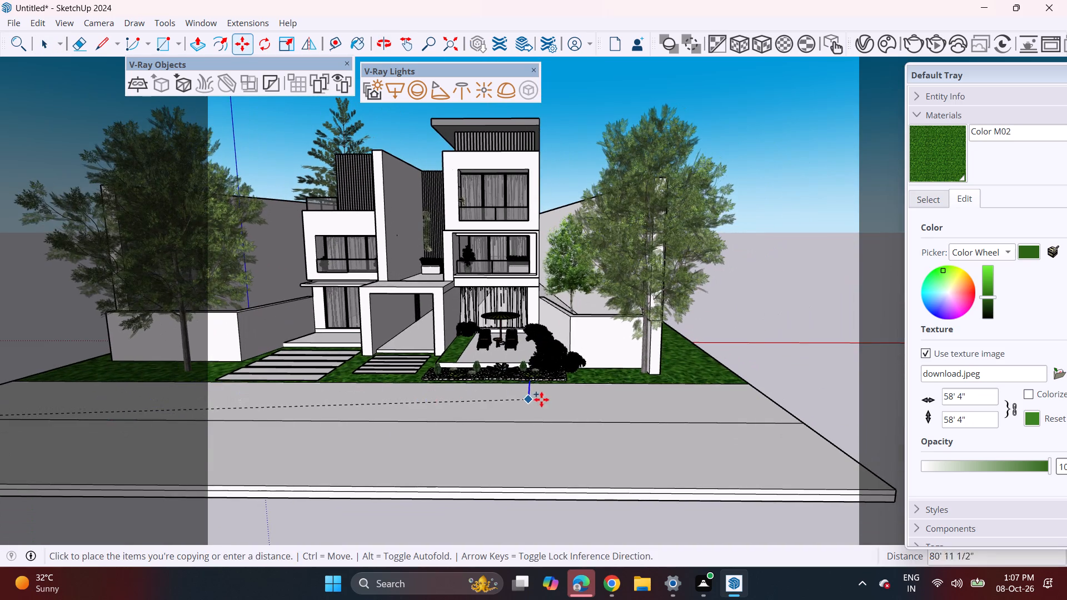
scroll(547, 400, down, 3)
middle_drag(548, 413, 539, 453)
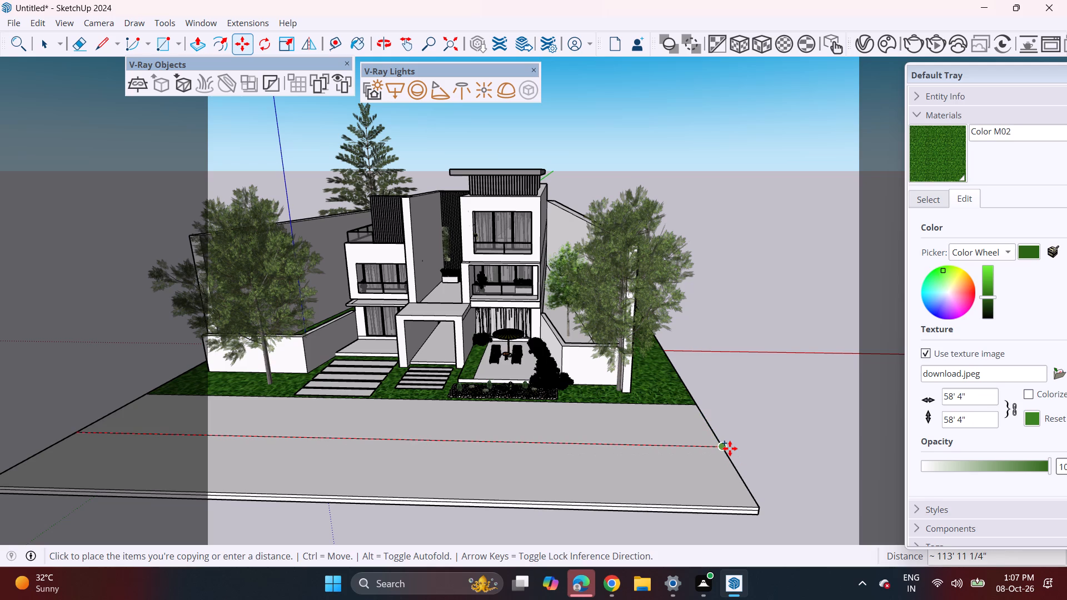
click(730, 448)
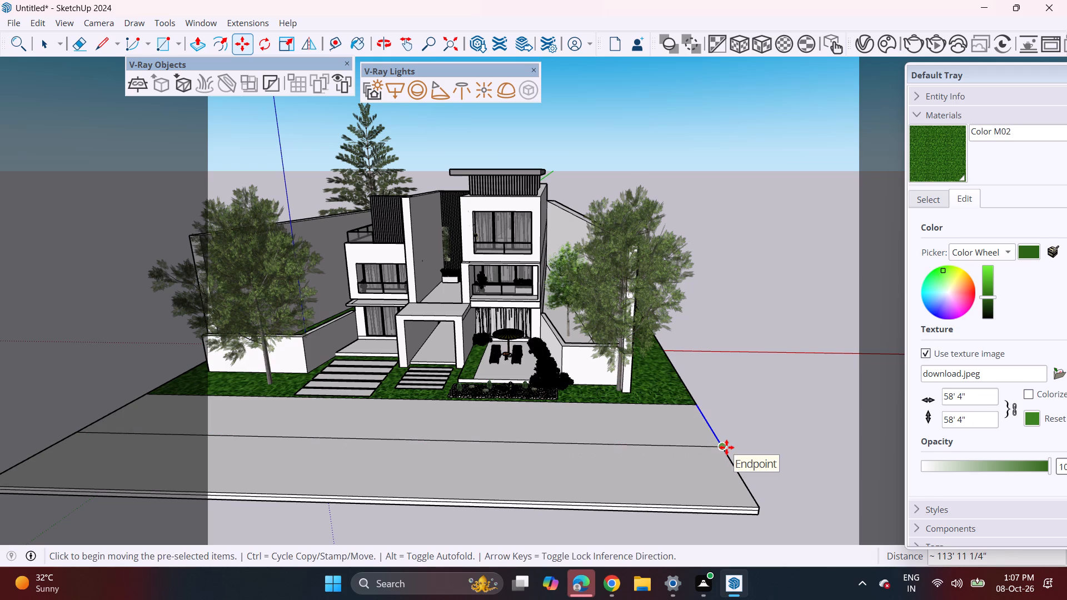
key(slash)
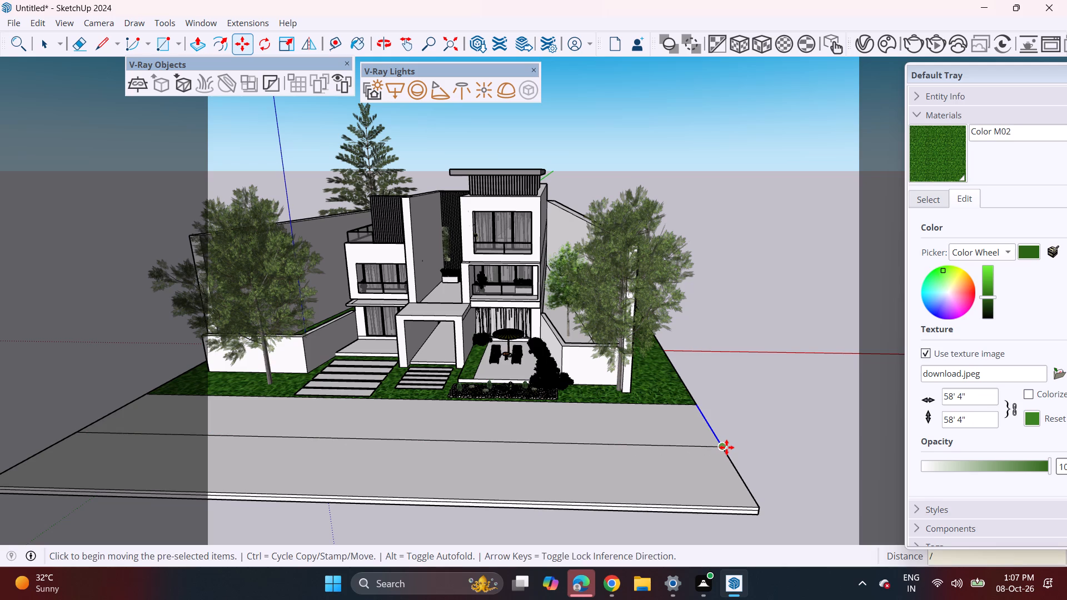
text(10)
key(Return)
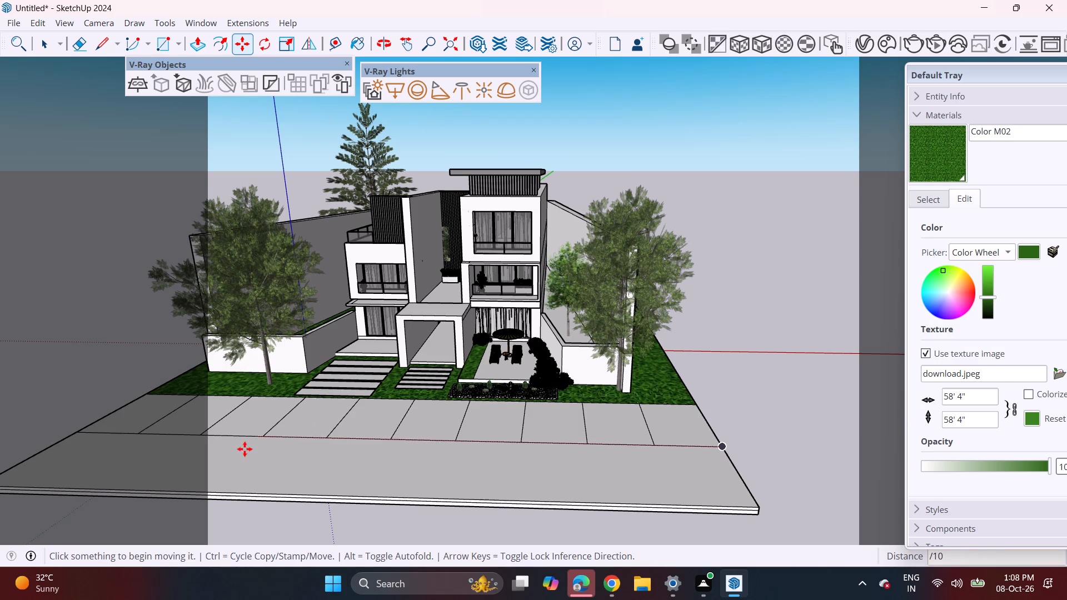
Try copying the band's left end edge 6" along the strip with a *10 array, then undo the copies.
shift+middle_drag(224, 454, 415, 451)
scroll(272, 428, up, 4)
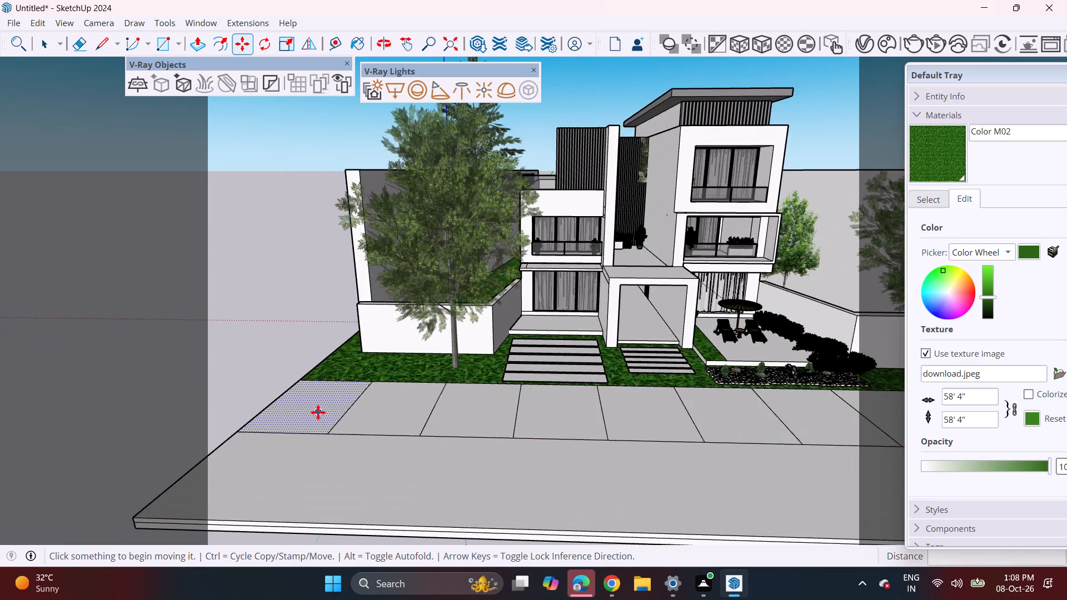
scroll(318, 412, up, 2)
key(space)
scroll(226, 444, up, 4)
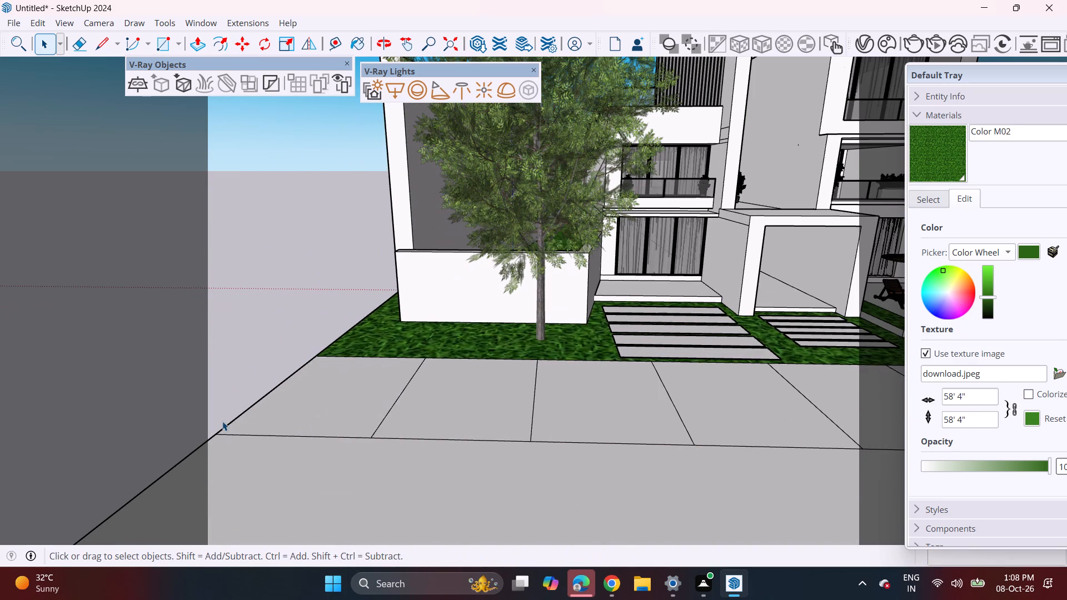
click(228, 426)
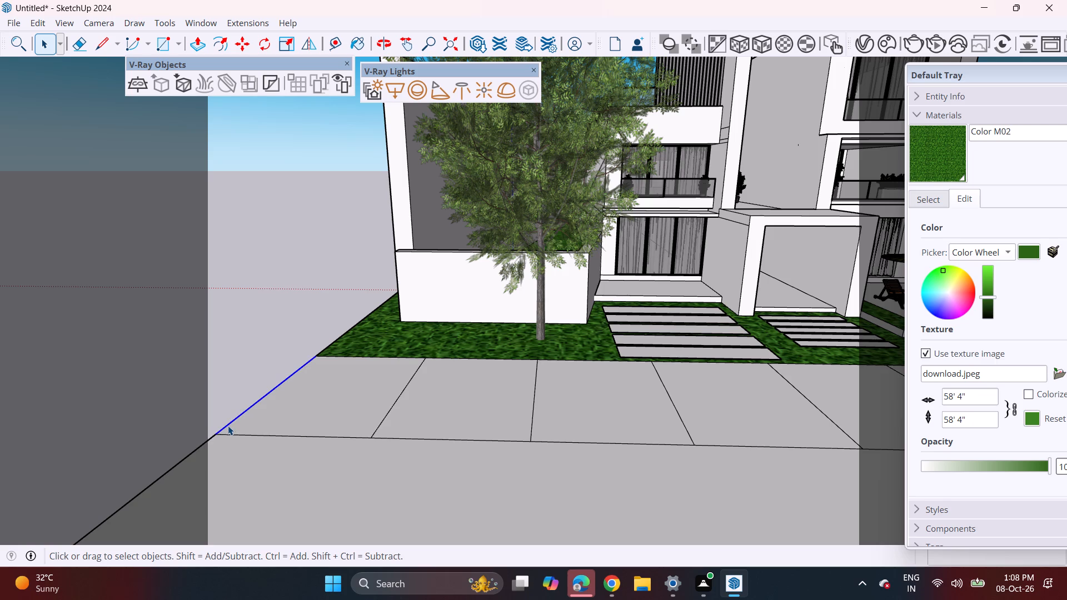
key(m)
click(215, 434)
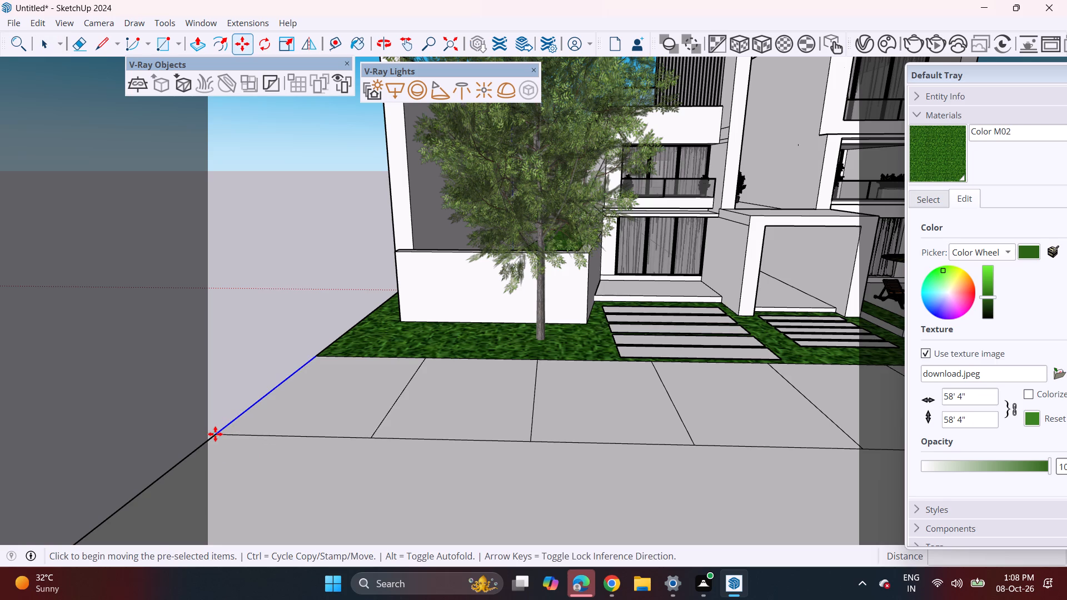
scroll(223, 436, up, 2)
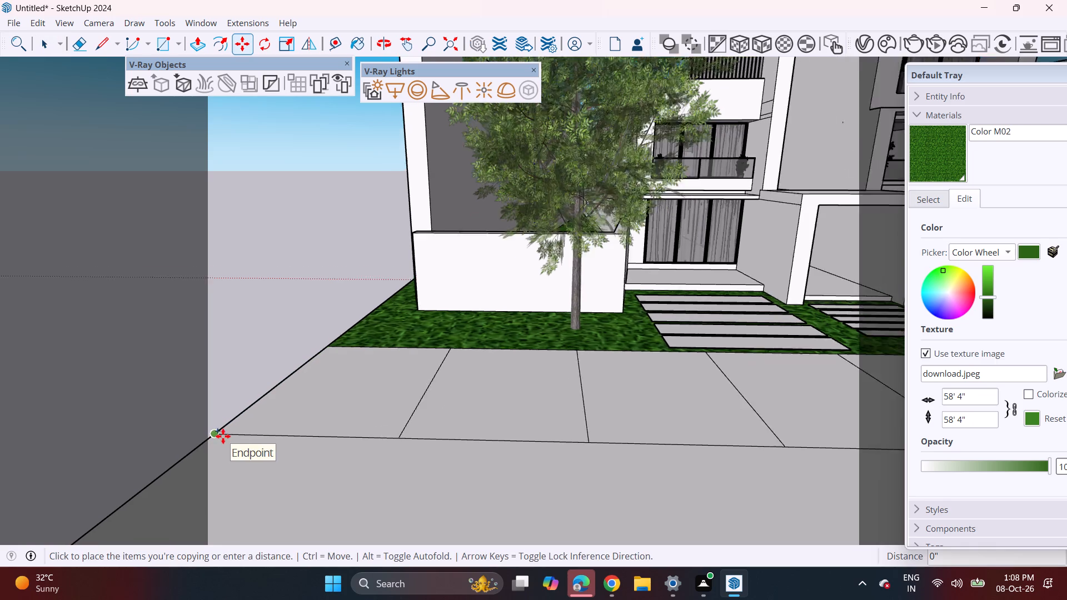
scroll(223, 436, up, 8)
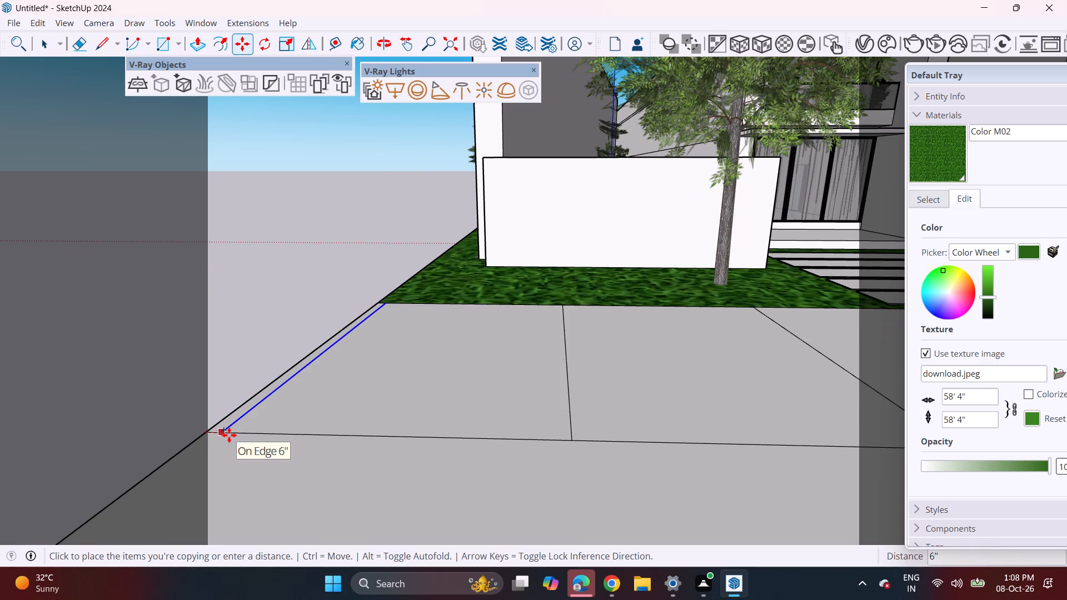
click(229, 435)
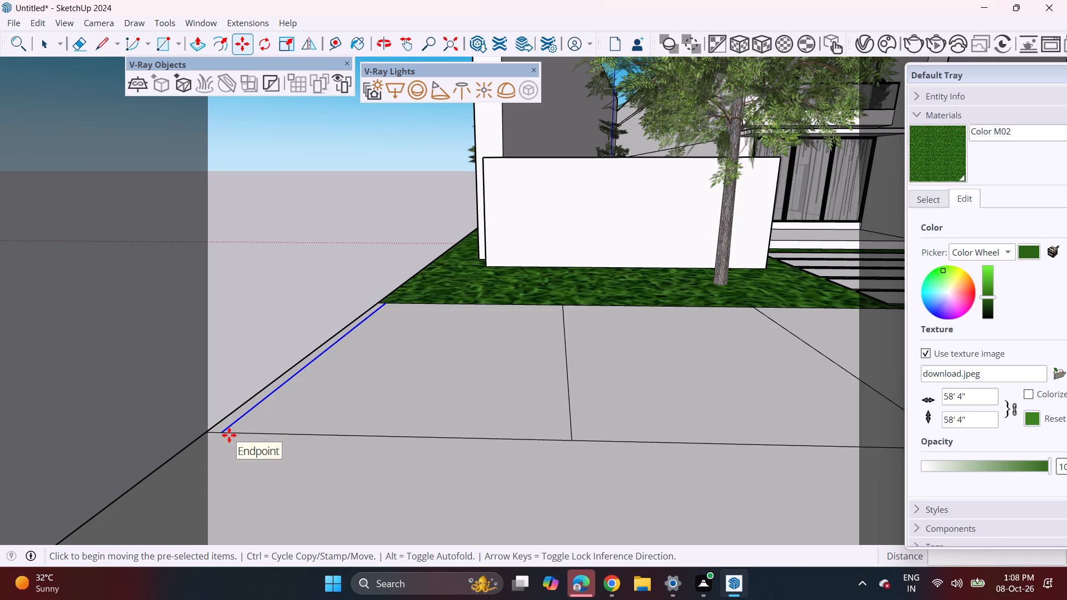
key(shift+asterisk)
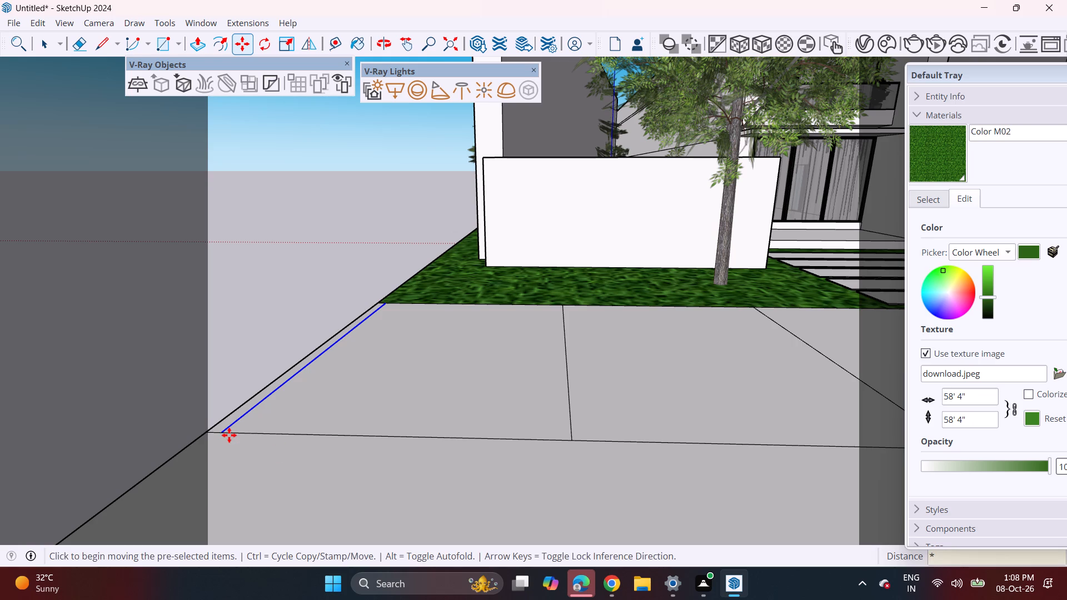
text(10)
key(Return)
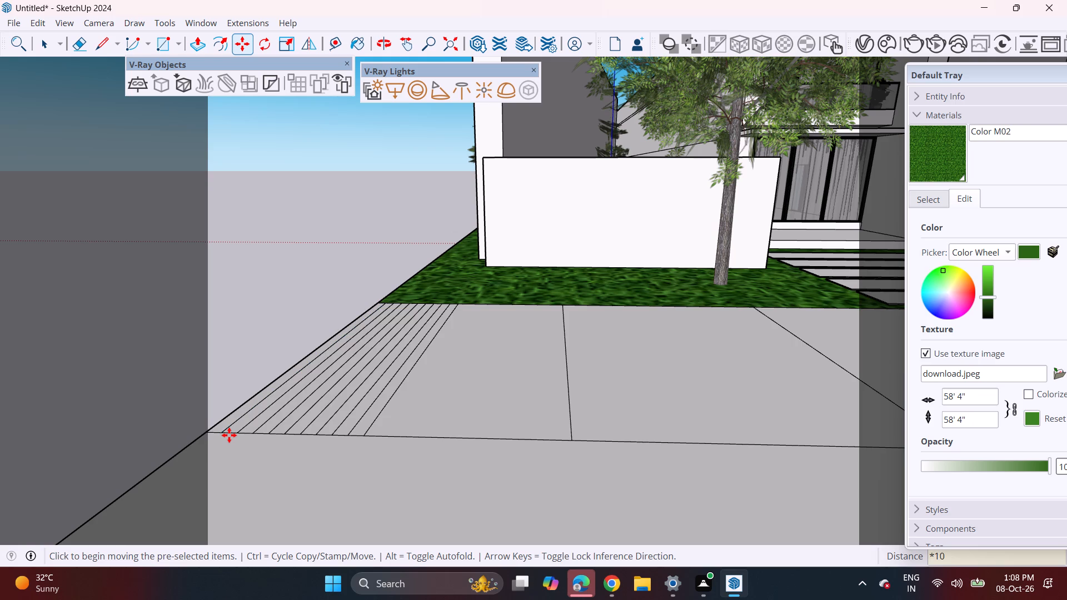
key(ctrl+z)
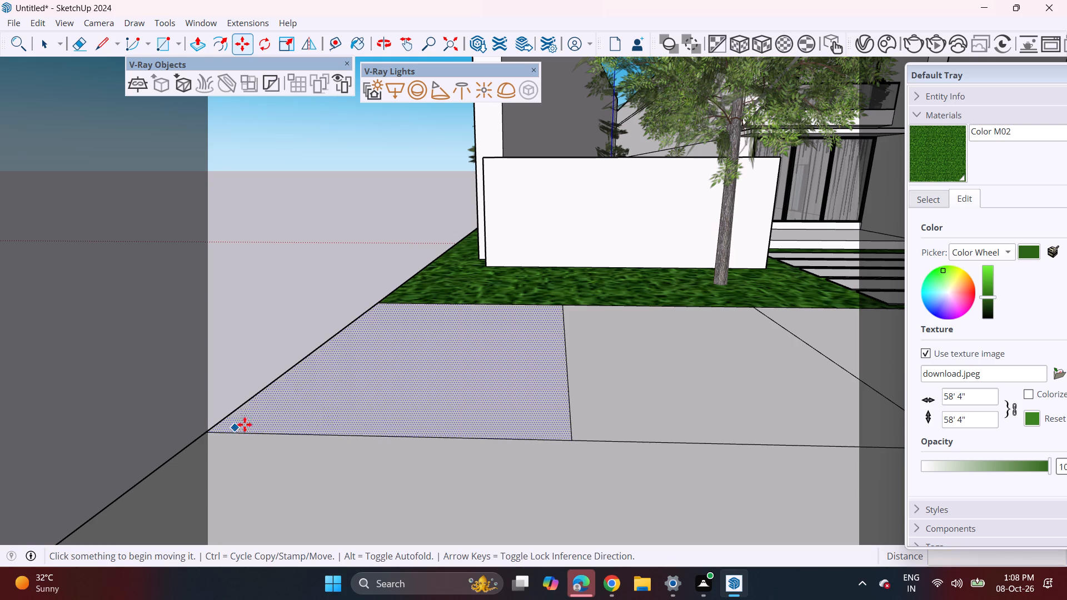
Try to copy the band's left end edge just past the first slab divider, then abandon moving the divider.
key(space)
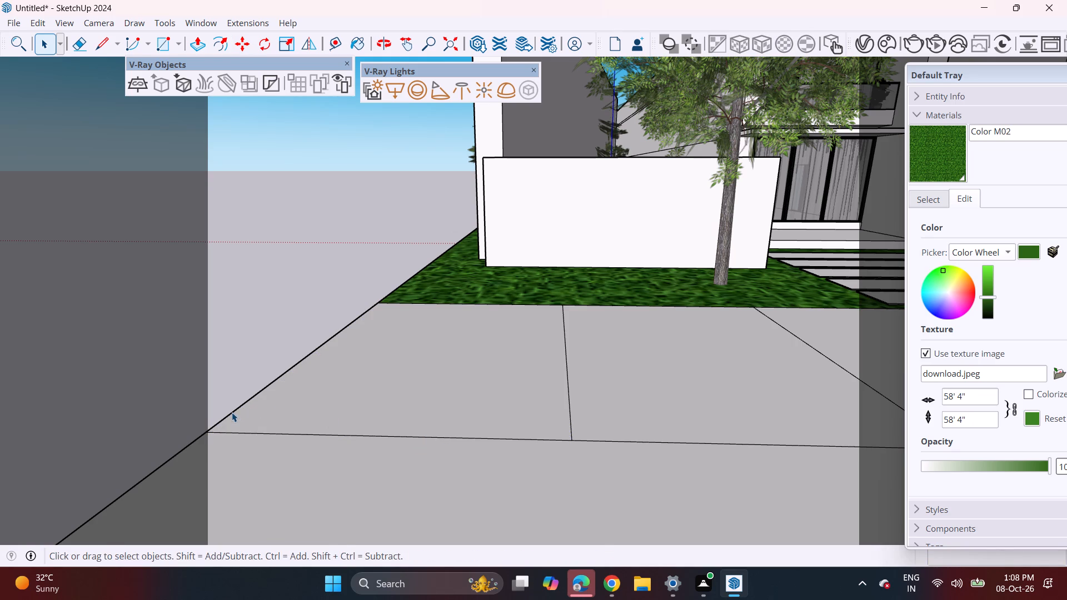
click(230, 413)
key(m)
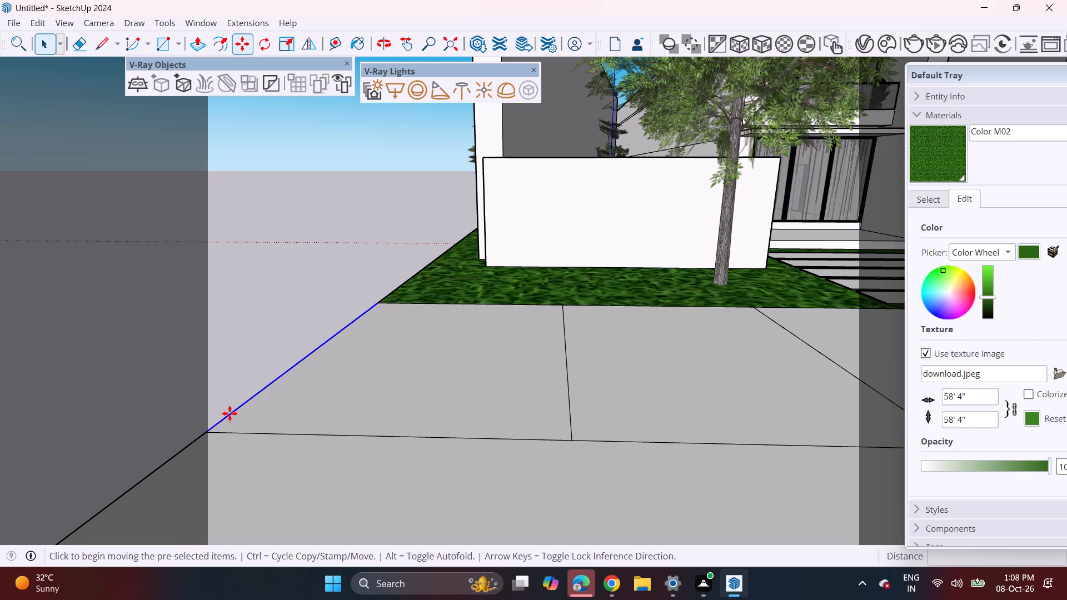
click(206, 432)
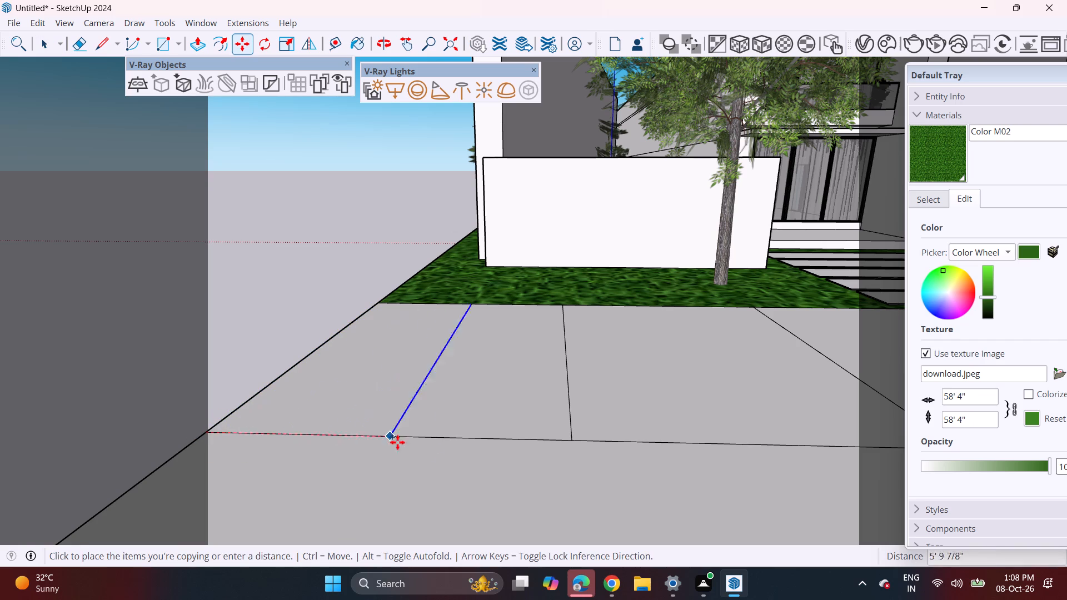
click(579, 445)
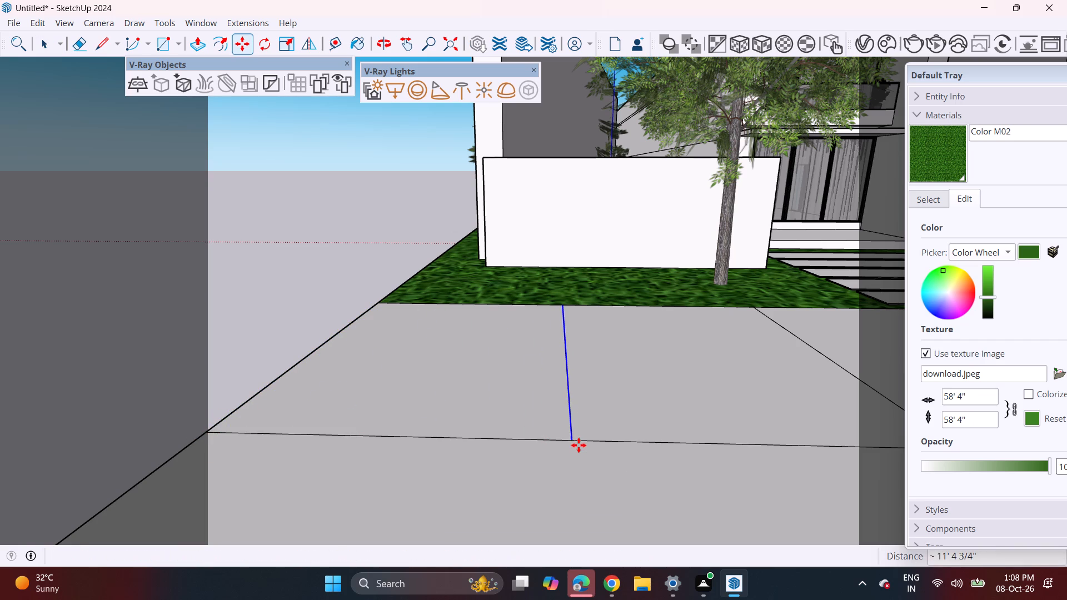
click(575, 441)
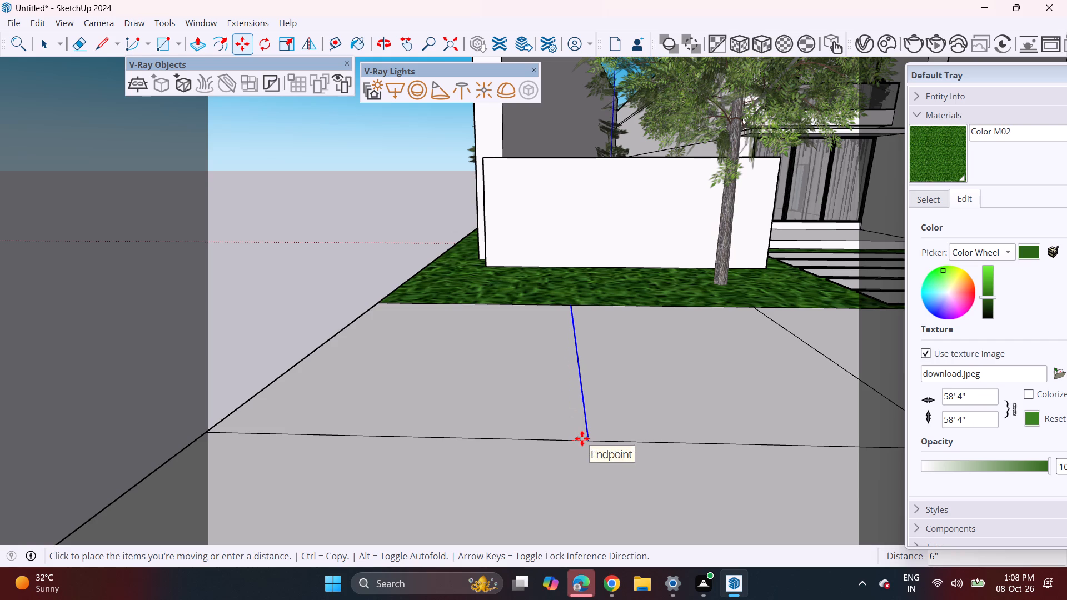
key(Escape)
Copy the band's left end edge about 11' 3" along, just short of the first divider, and repeat it with *10 for joint lines.
key(space)
click(251, 396)
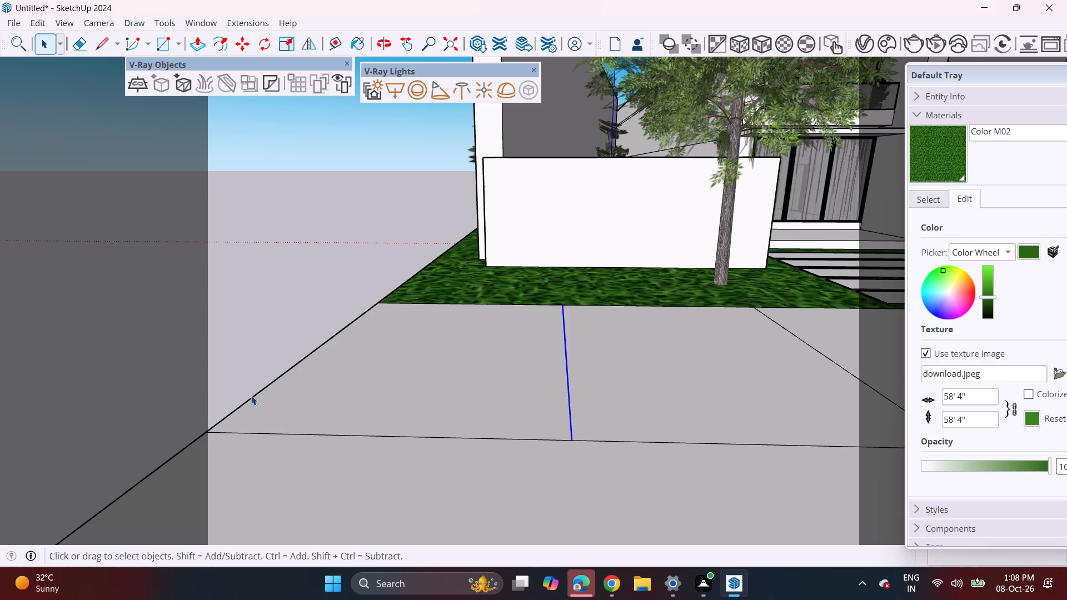
key(m)
click(208, 432)
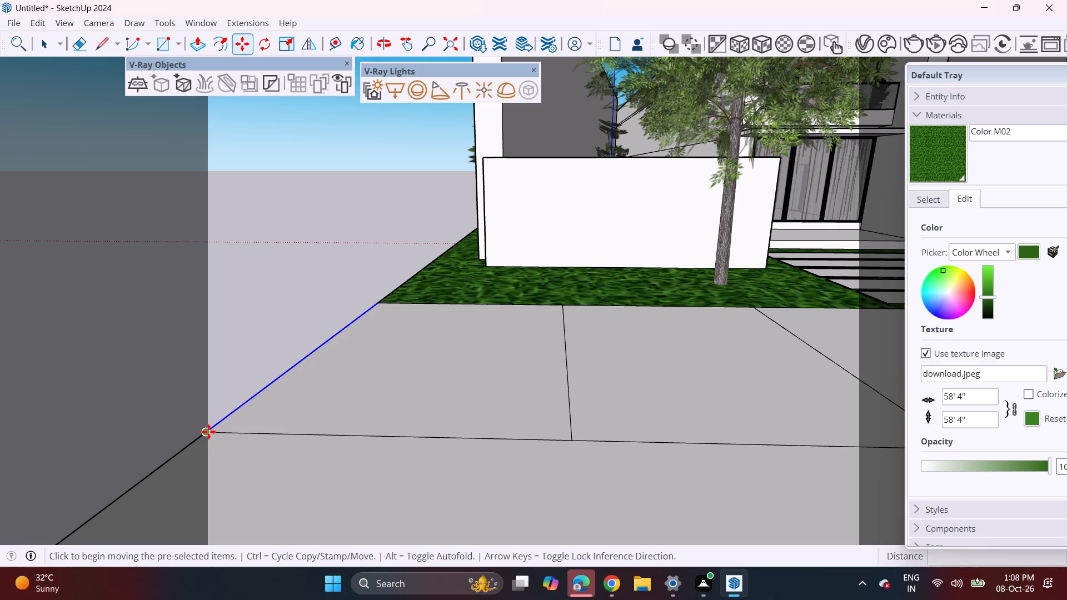
click(567, 436)
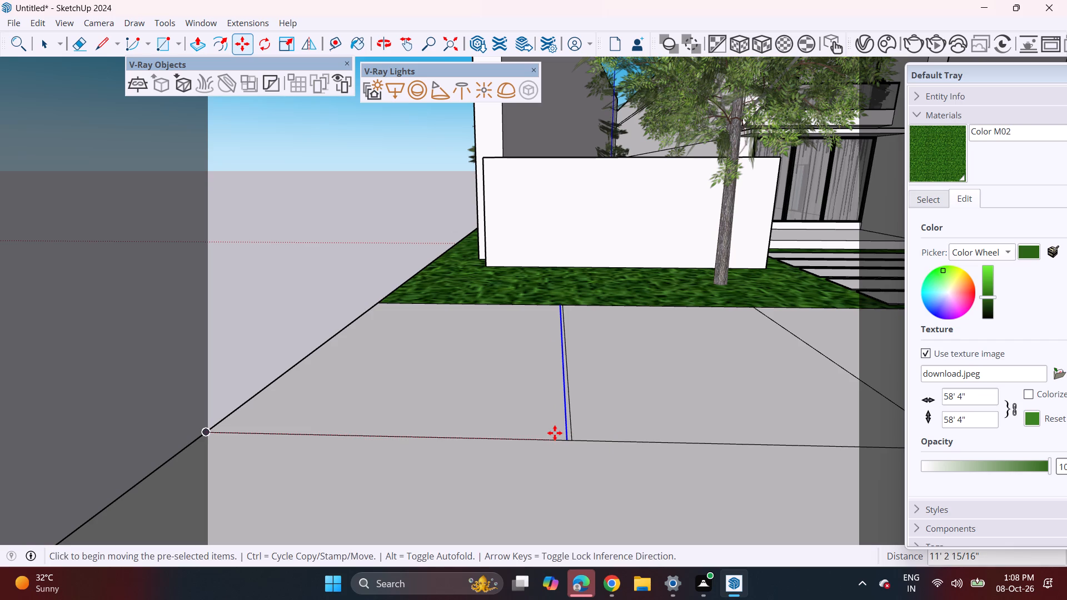
text(*10)
key(Return)
scroll(573, 414, down, 4)
shift+middle_drag(773, 394, 665, 388)
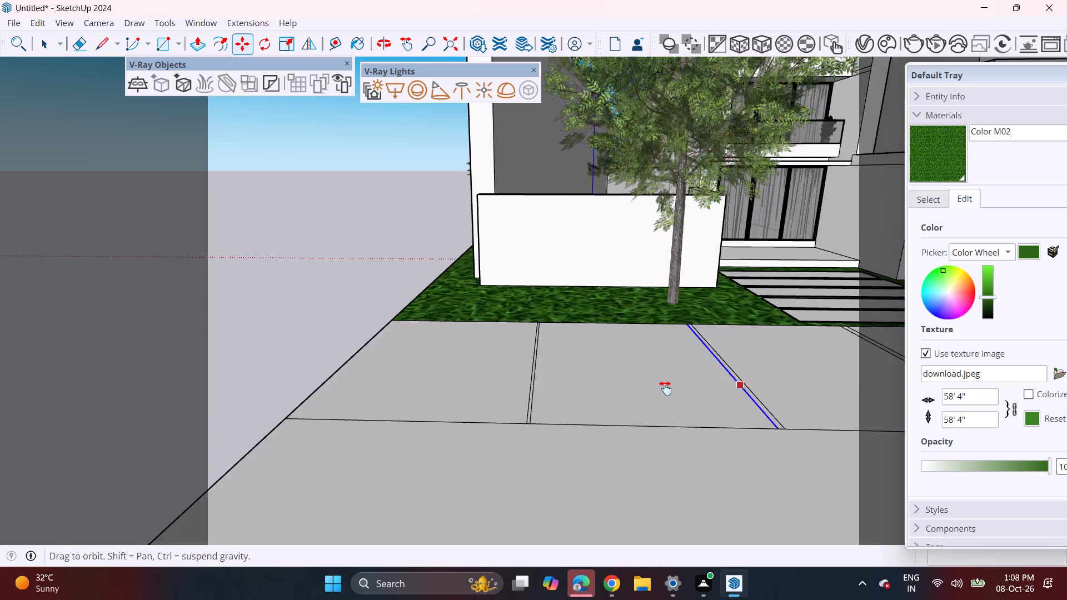
Undo the *10 array of joint-line copies beside the paving band's slab dividers.
shift+middle_drag(665, 388, 465, 388)
scroll(445, 388, down, 7)
middle_drag(645, 446, 427, 471)
scroll(520, 425, down, 3)
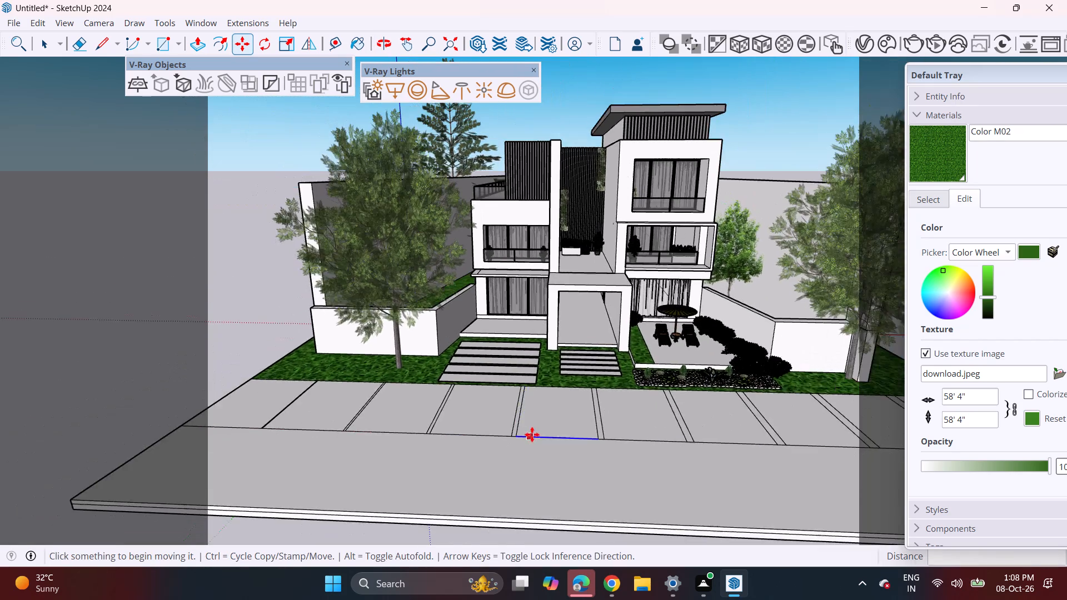
scroll(532, 434, down, 4)
middle_drag(580, 431, 622, 428)
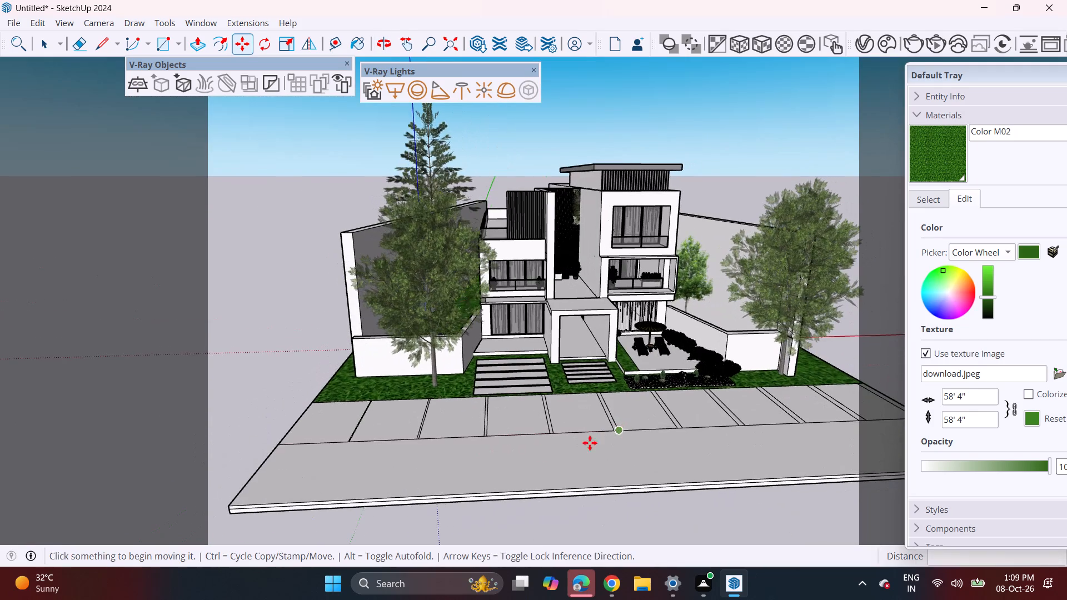
scroll(388, 454, up, 14)
key(ctrl+z)
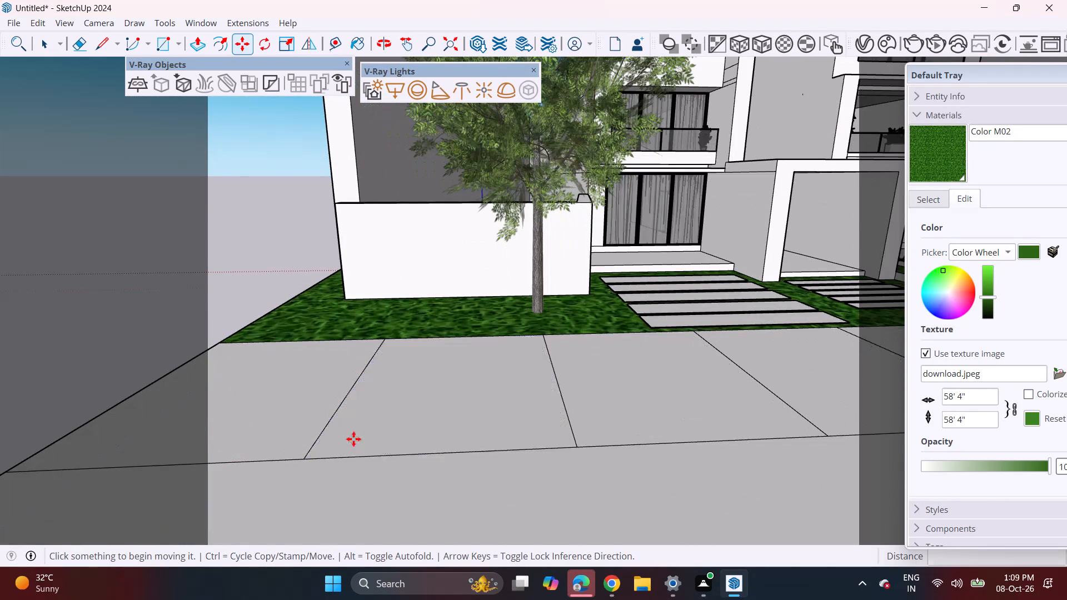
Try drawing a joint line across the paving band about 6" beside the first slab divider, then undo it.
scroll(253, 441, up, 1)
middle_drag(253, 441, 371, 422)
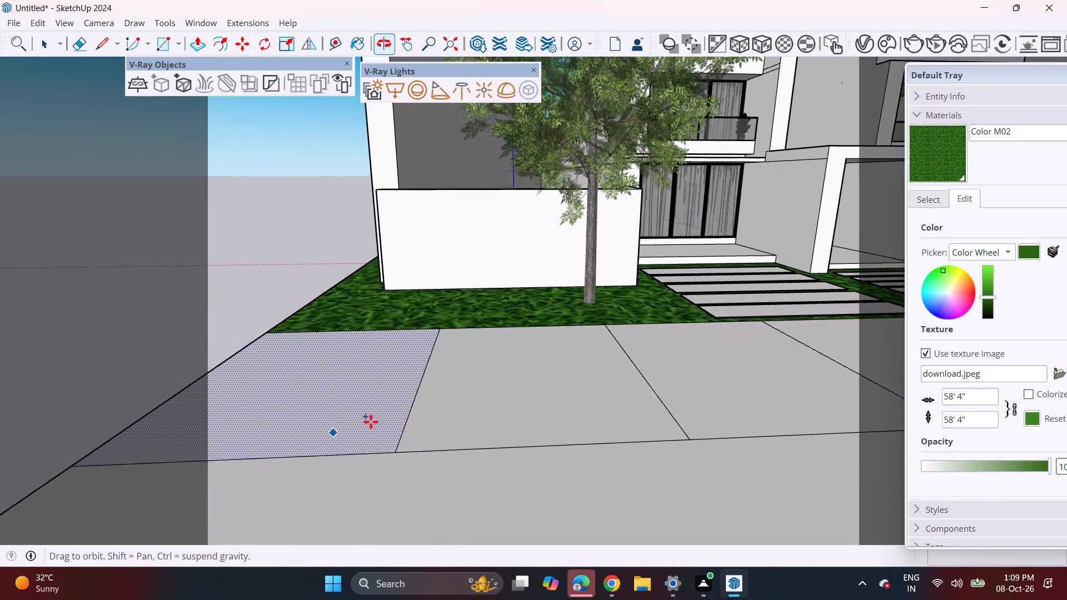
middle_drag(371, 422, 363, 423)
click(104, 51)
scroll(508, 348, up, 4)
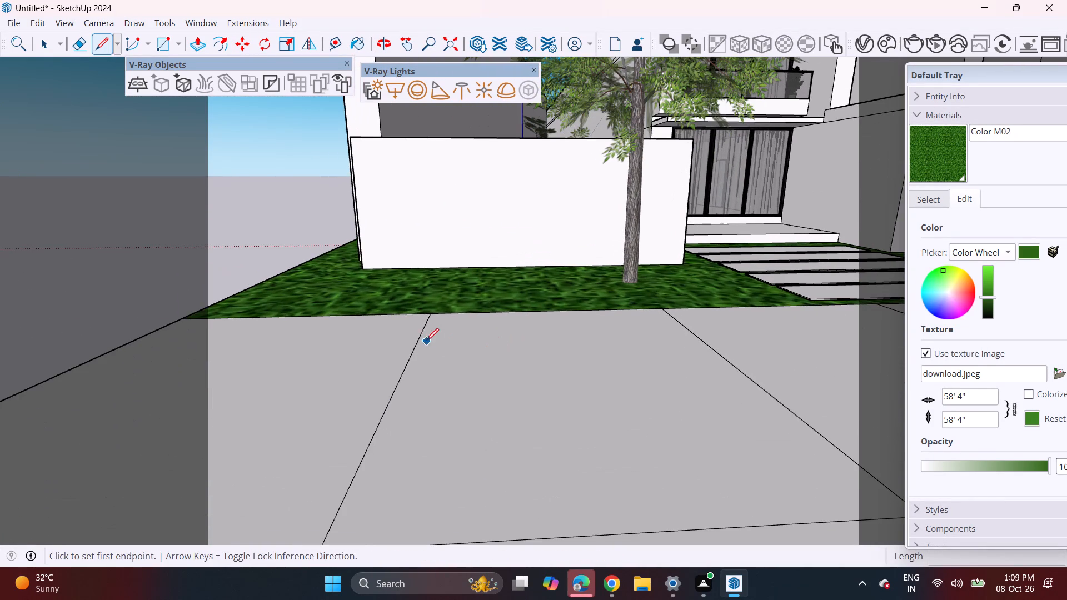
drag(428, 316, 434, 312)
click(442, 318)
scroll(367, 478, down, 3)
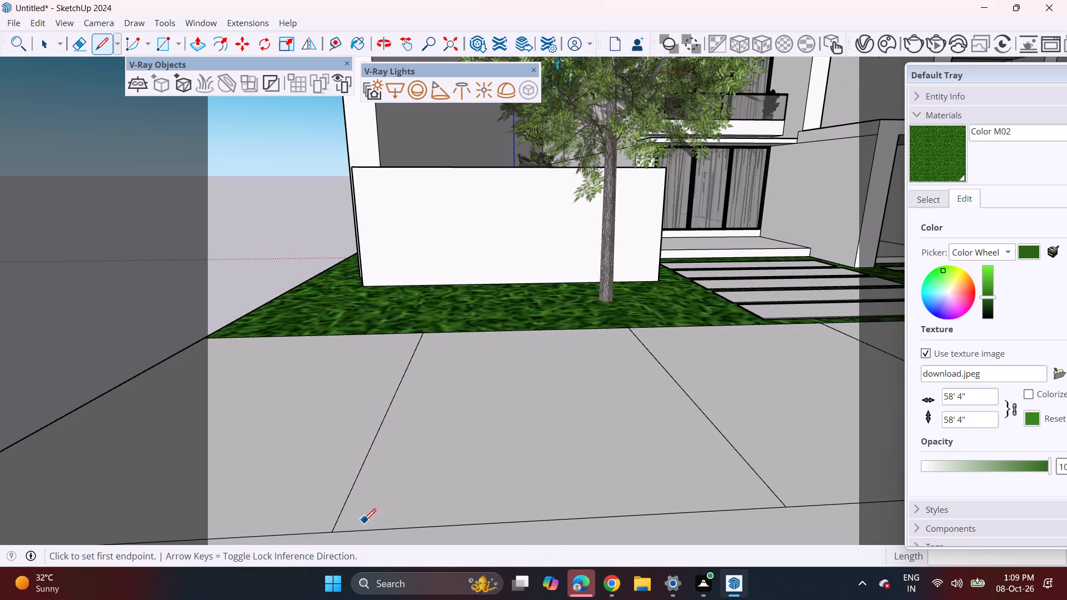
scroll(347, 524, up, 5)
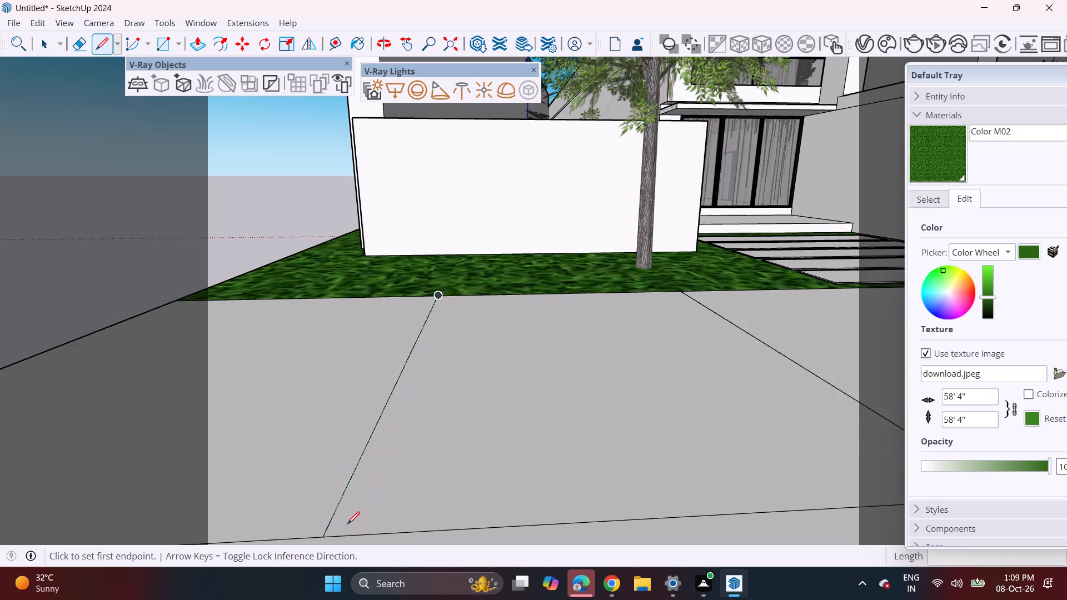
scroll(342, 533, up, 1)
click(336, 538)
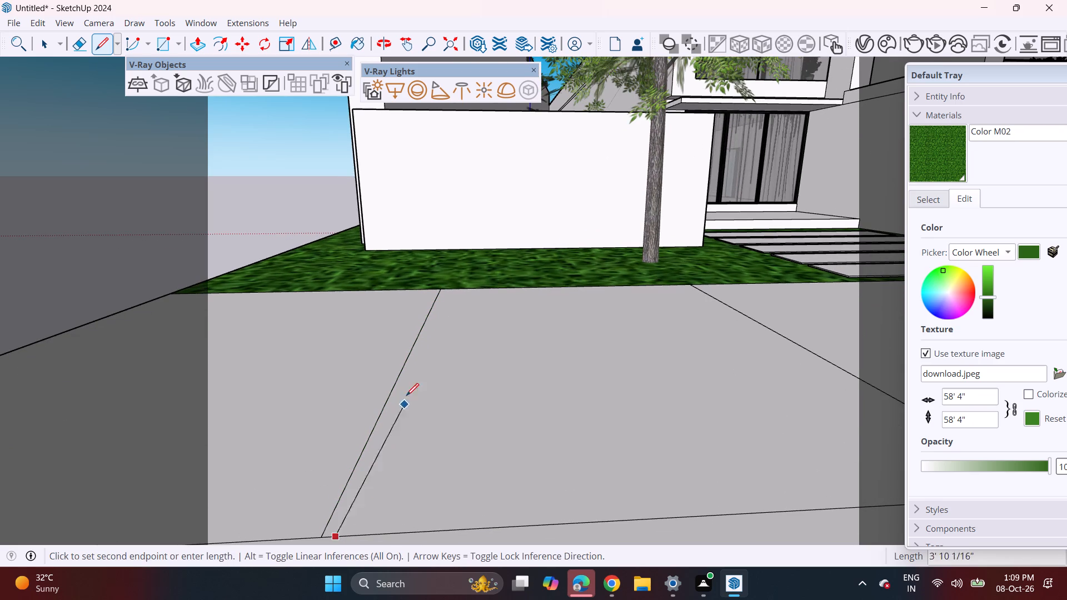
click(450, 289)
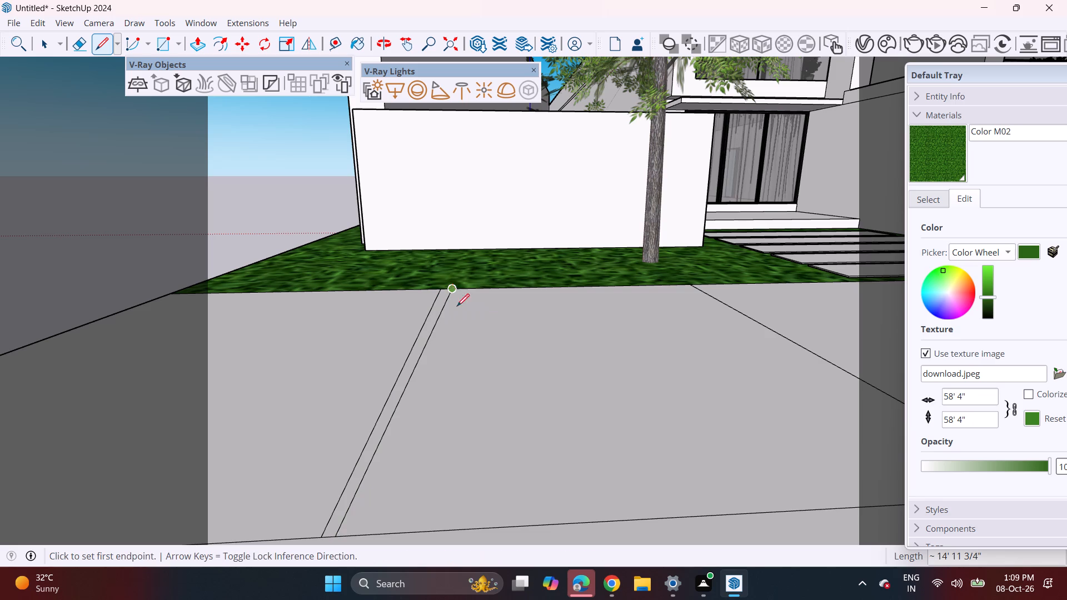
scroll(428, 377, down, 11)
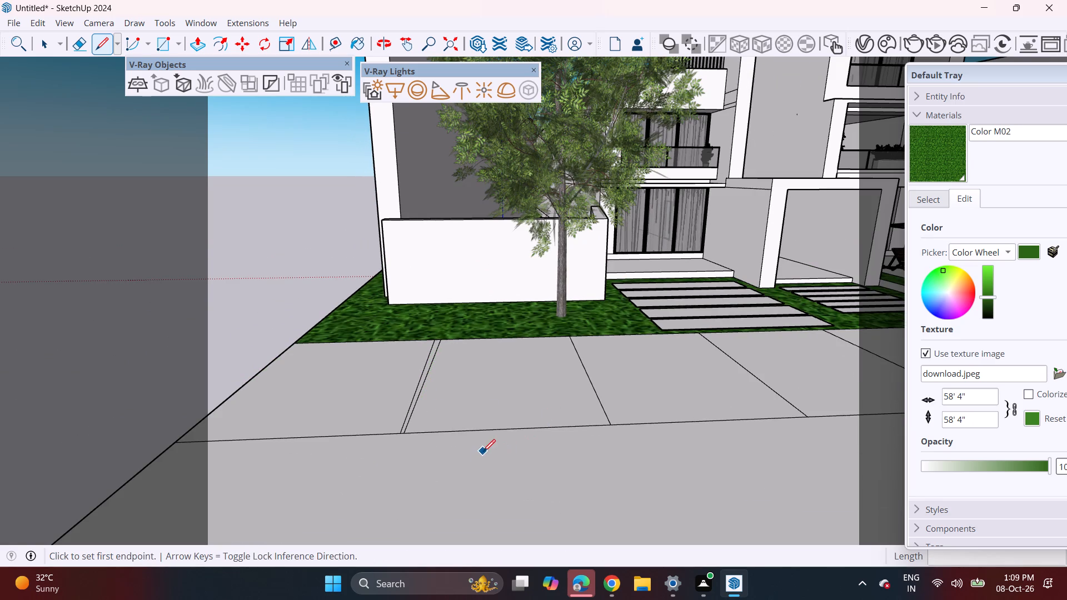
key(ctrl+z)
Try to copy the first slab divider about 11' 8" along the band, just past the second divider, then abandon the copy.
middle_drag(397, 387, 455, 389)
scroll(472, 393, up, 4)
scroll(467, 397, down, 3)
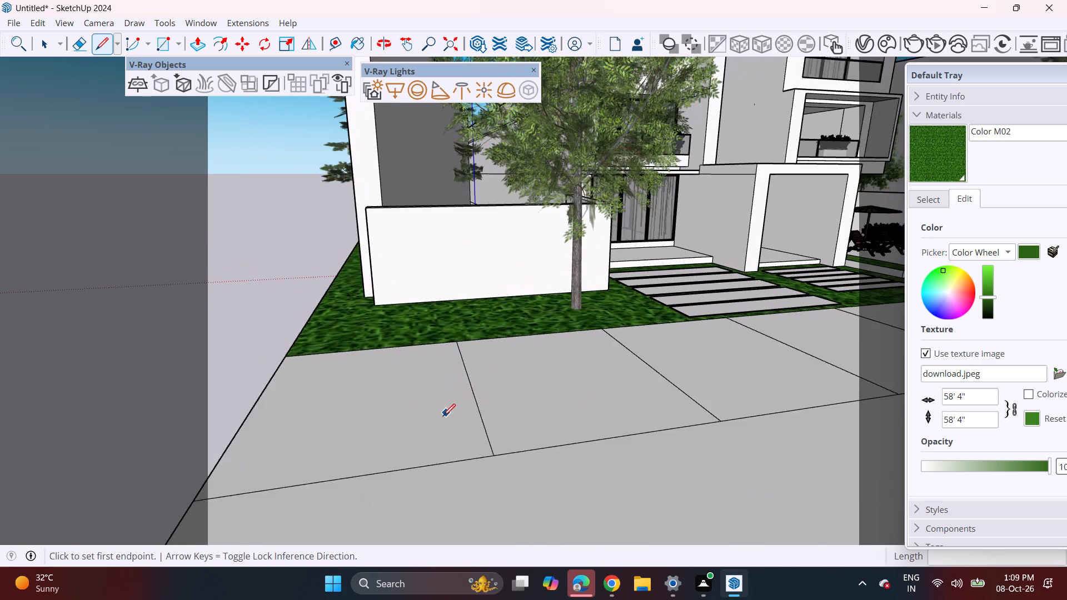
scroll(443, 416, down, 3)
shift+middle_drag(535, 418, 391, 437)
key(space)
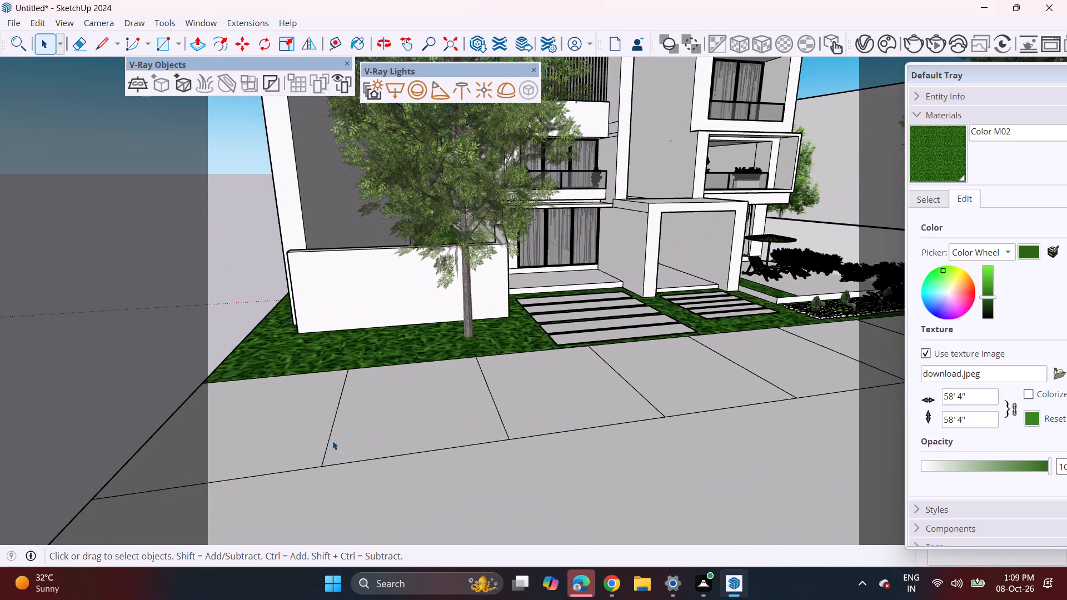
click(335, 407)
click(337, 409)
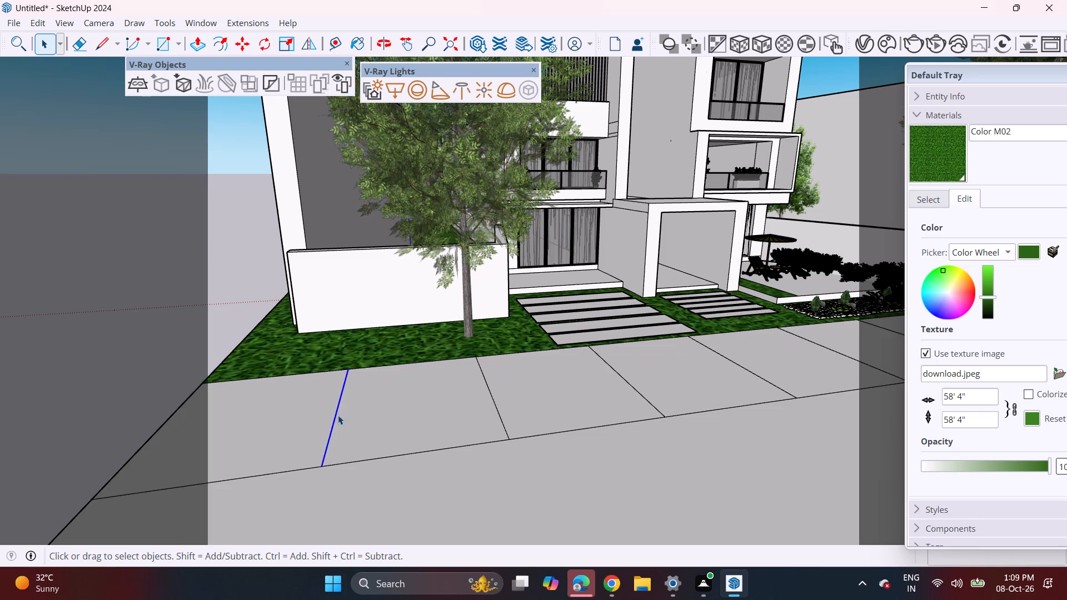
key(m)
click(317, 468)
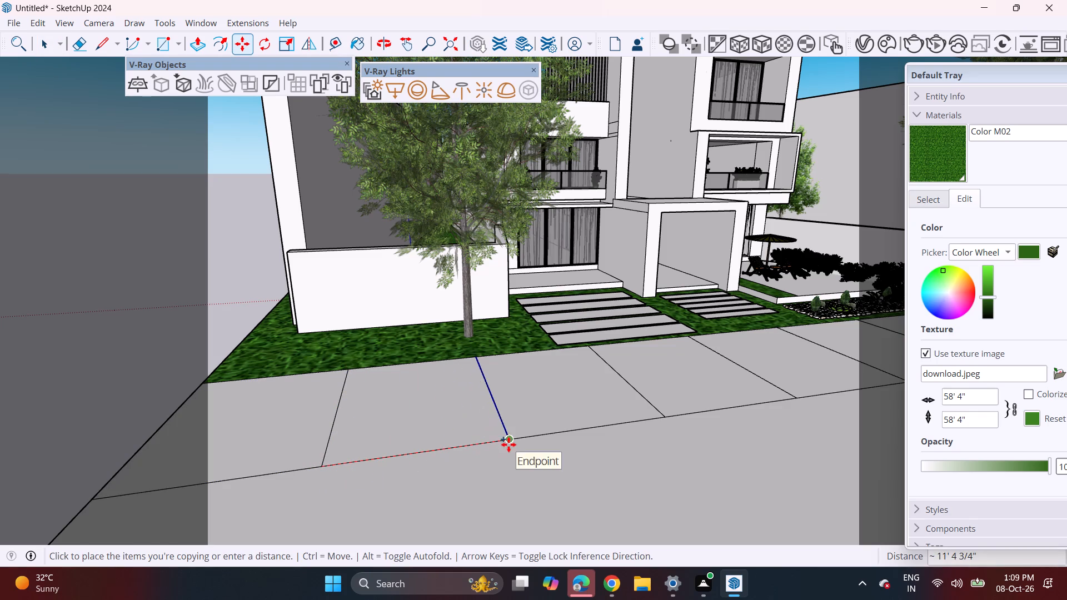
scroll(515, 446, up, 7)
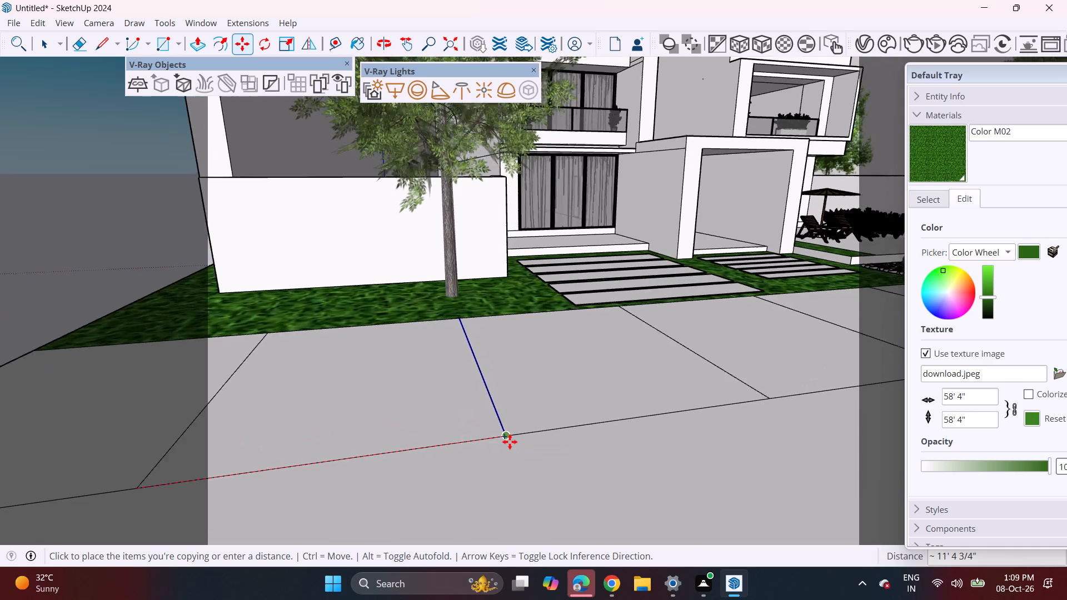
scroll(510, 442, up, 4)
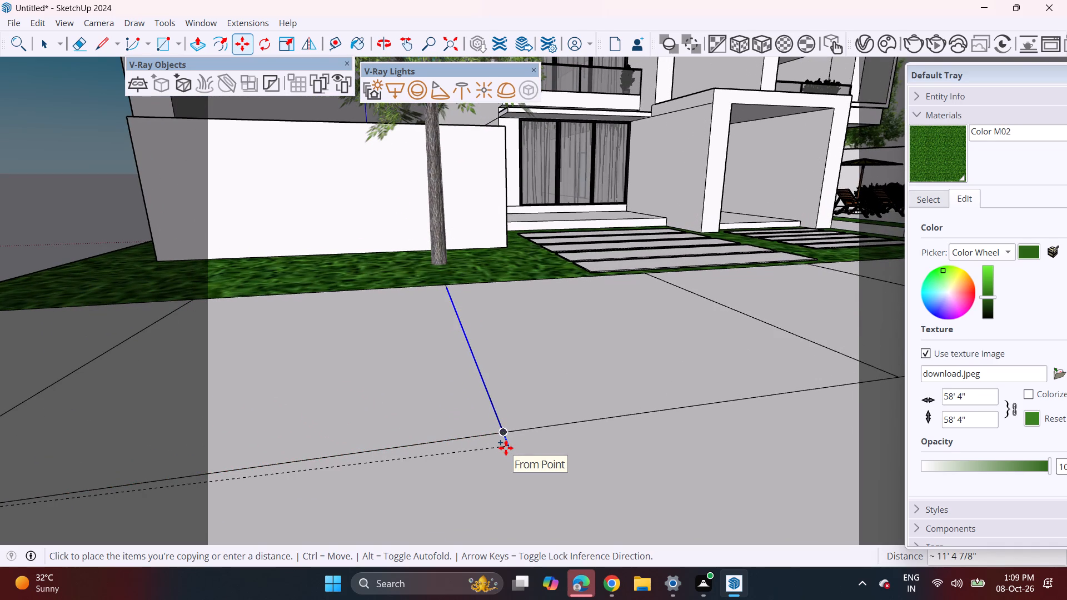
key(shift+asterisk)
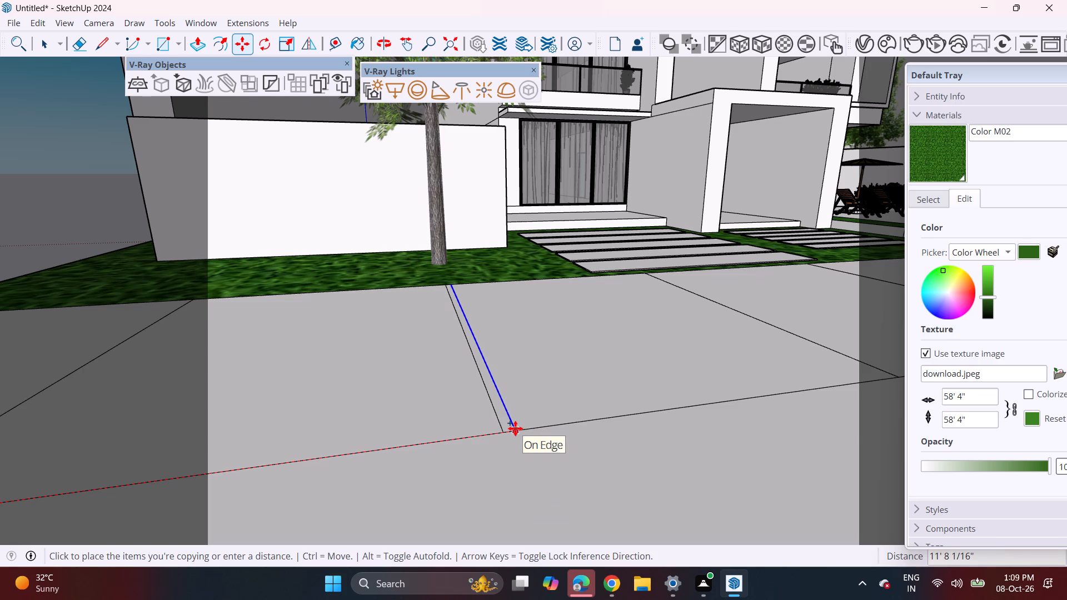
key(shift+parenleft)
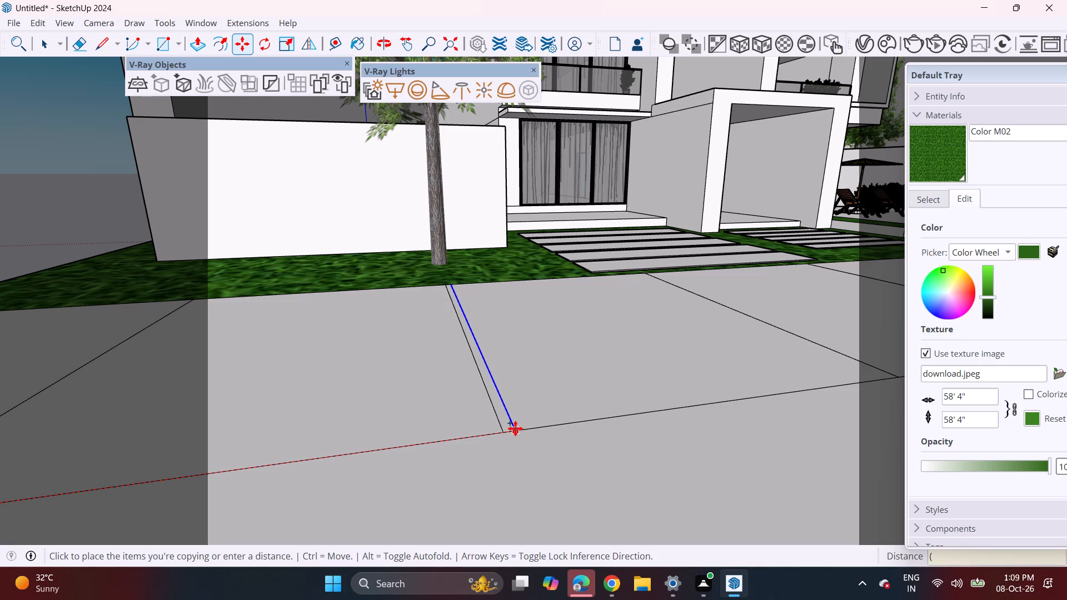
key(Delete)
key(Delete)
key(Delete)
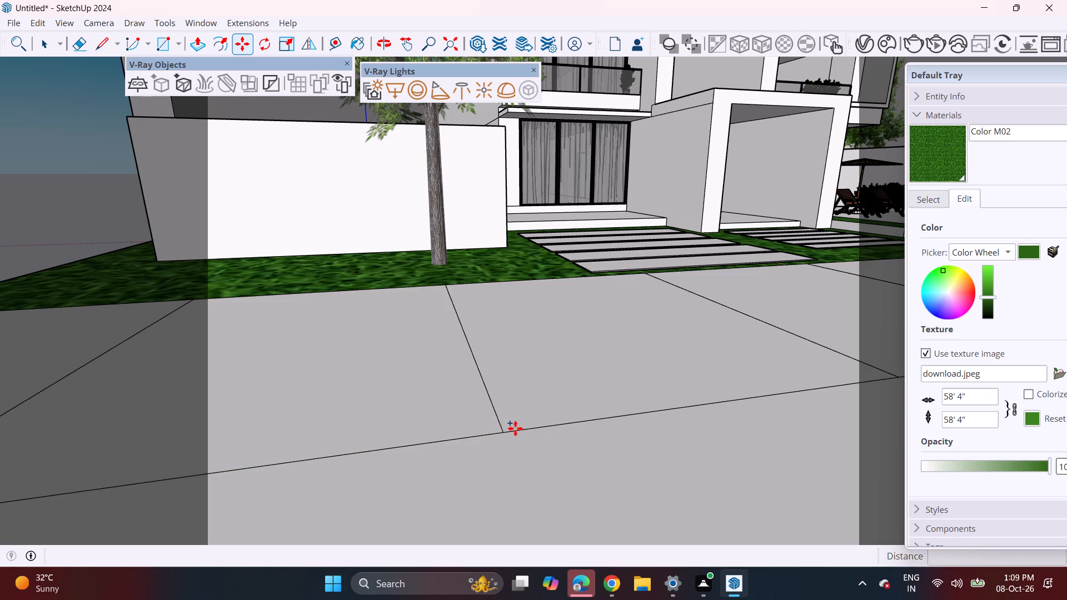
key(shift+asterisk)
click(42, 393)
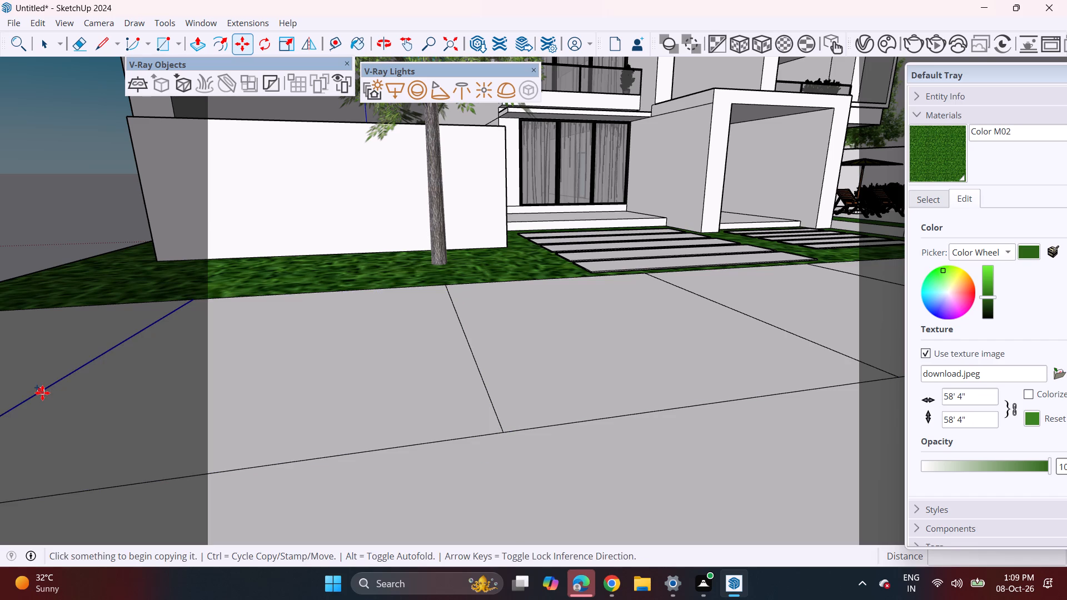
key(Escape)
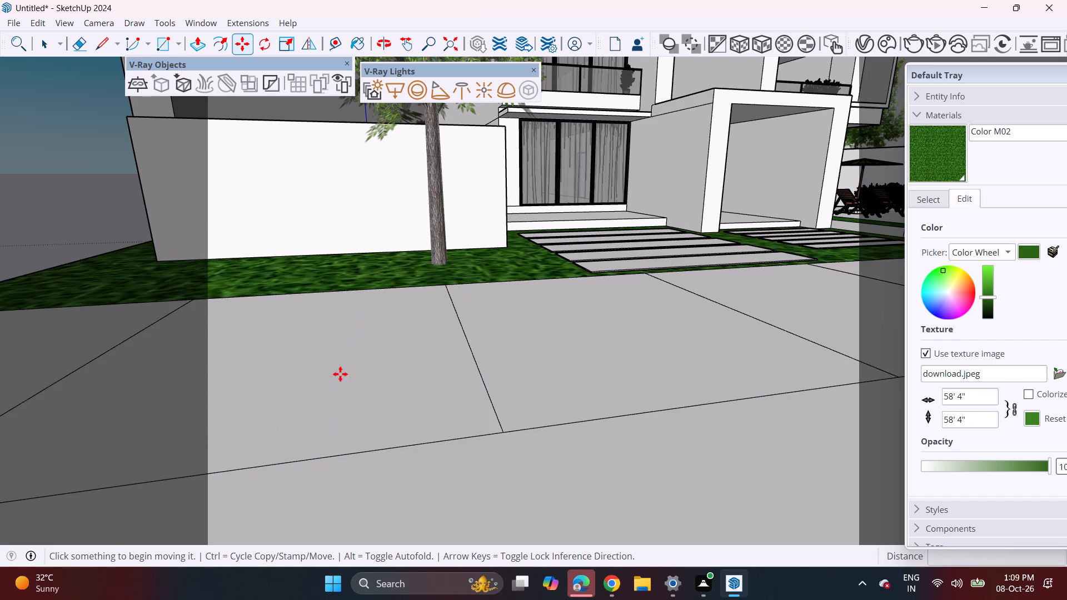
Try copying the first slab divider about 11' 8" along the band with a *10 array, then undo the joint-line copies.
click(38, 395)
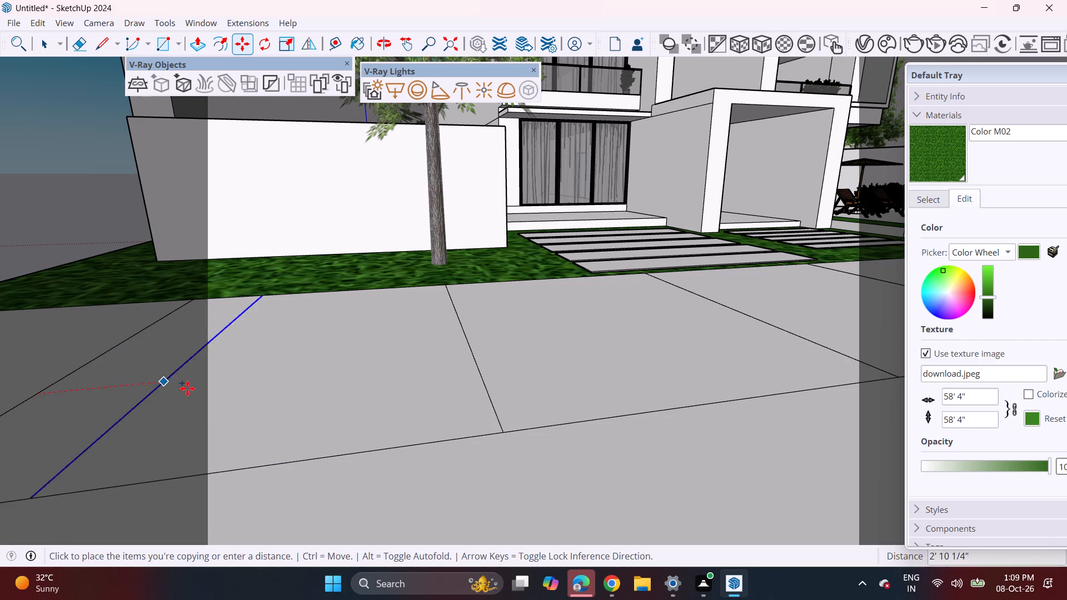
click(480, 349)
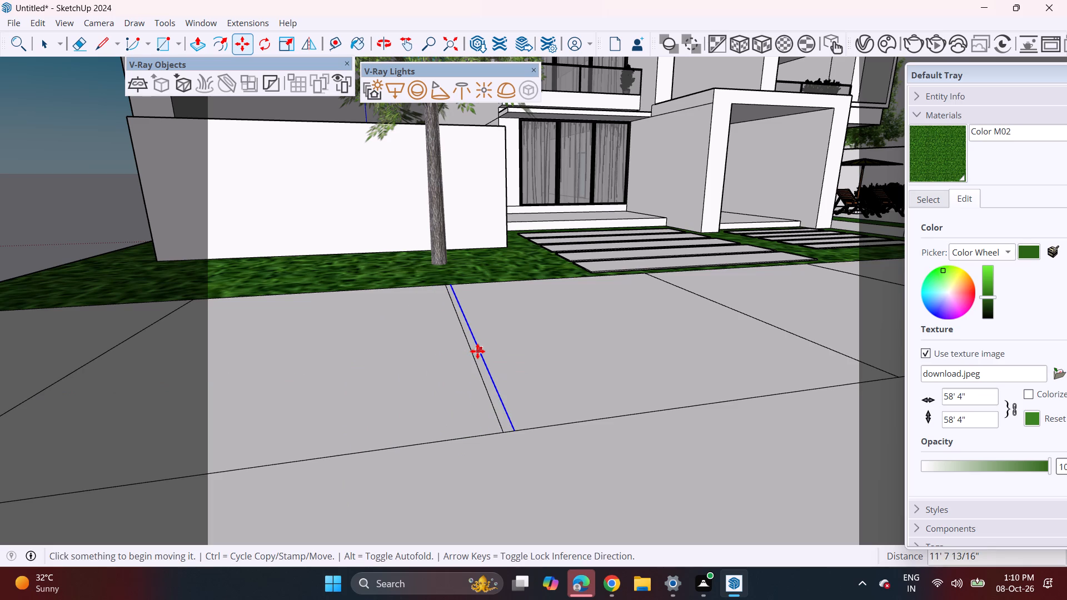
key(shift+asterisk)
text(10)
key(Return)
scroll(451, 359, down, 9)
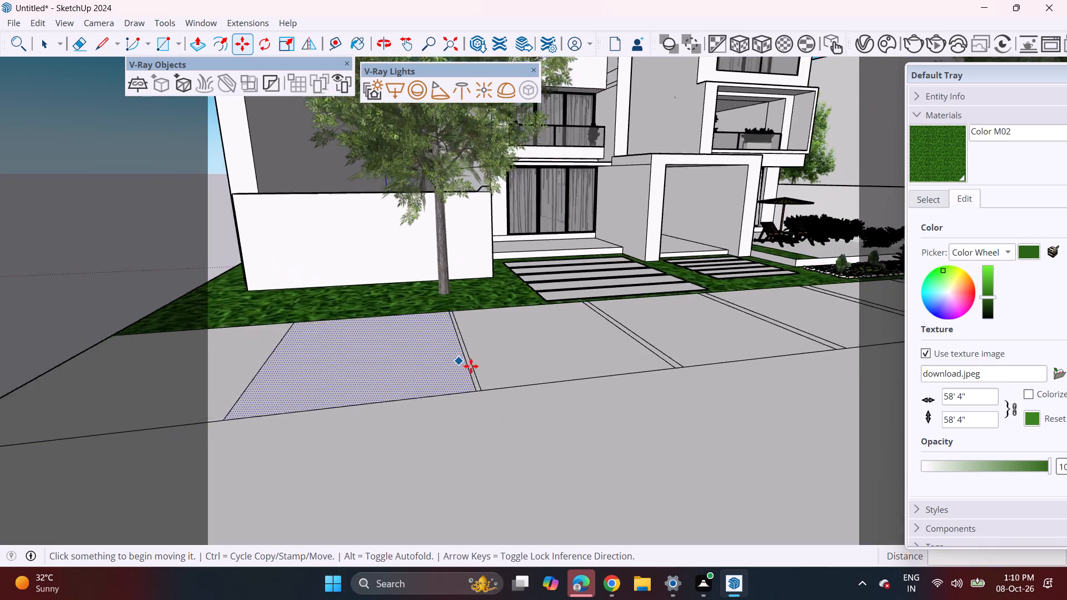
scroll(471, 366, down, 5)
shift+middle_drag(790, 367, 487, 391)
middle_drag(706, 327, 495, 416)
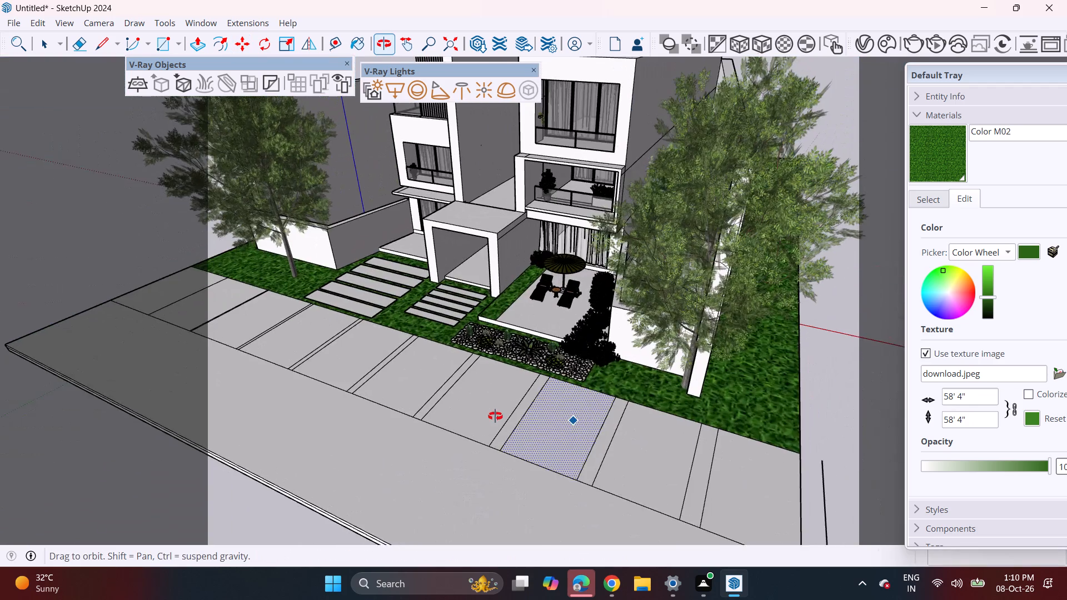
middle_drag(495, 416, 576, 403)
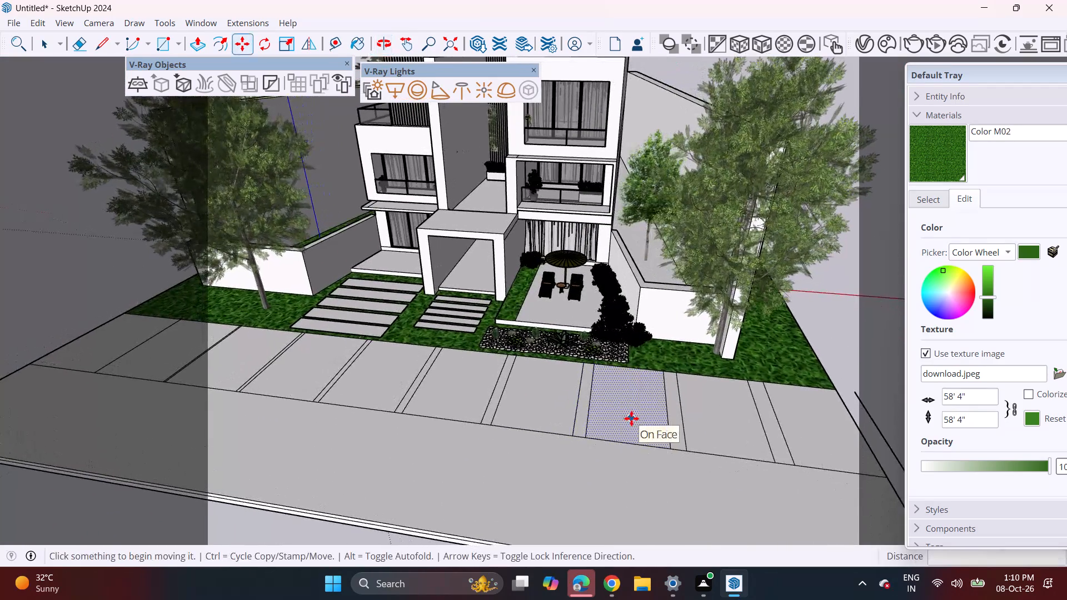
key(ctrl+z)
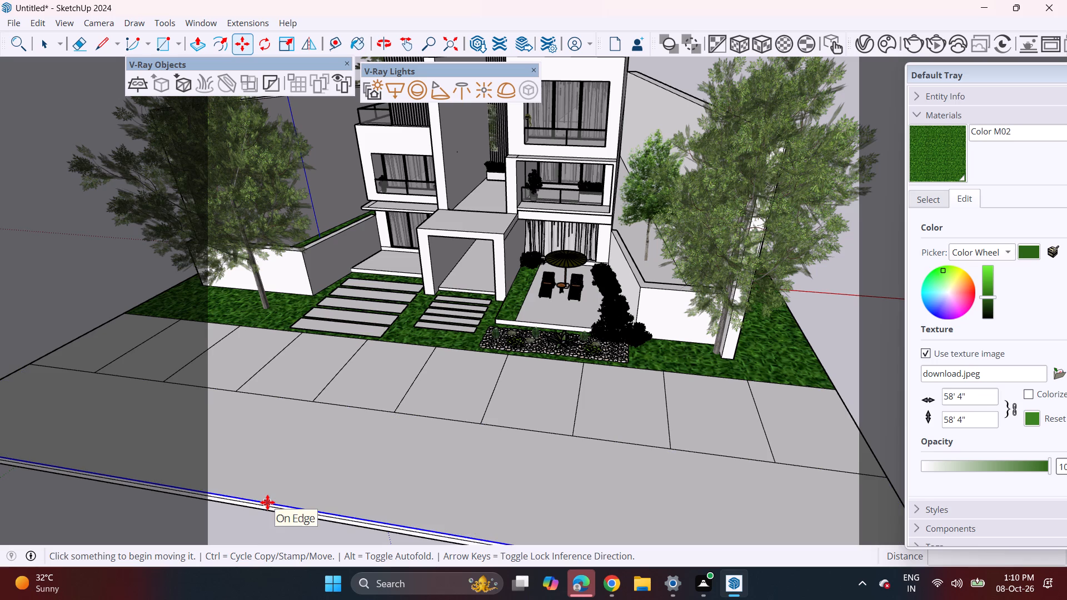
Undo the slab divider copies that split the front paving band into 10 slabs.
middle_drag(305, 440, 424, 380)
shift+middle_drag(529, 382, 527, 459)
middle_drag(530, 452, 497, 361)
middle_drag(497, 361, 508, 424)
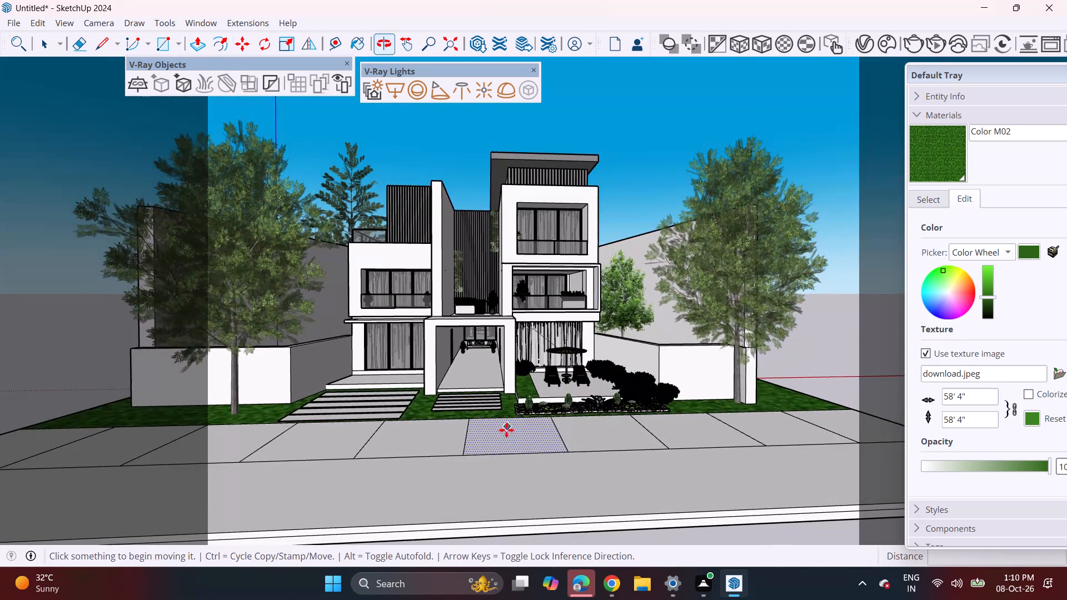
scroll(489, 419, up, 1)
shift+middle_drag(489, 419, 529, 453)
middle_drag(528, 446, 529, 444)
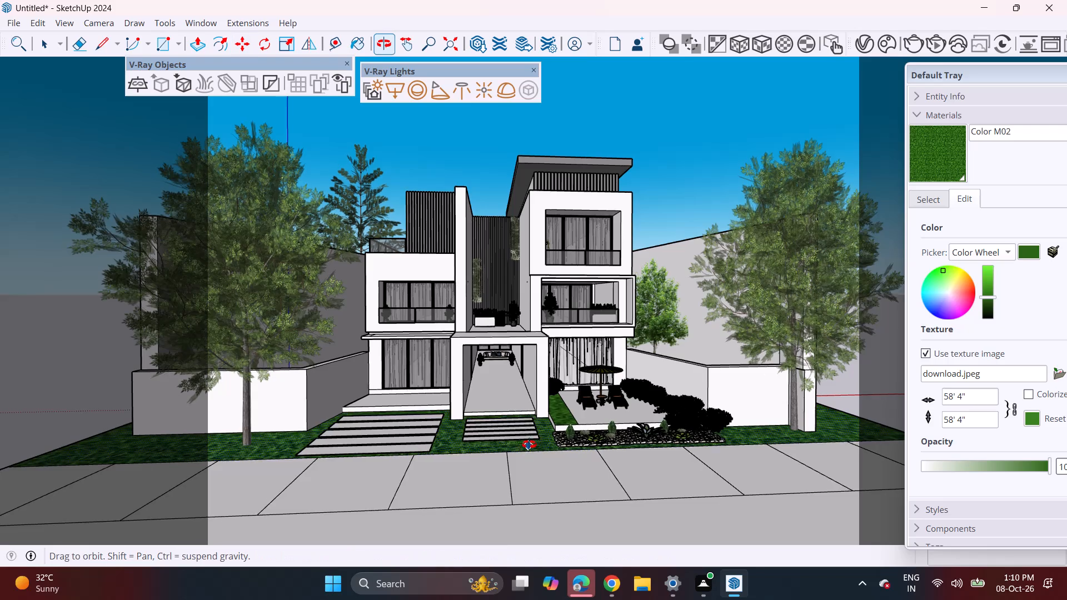
middle_drag(529, 444, 529, 440)
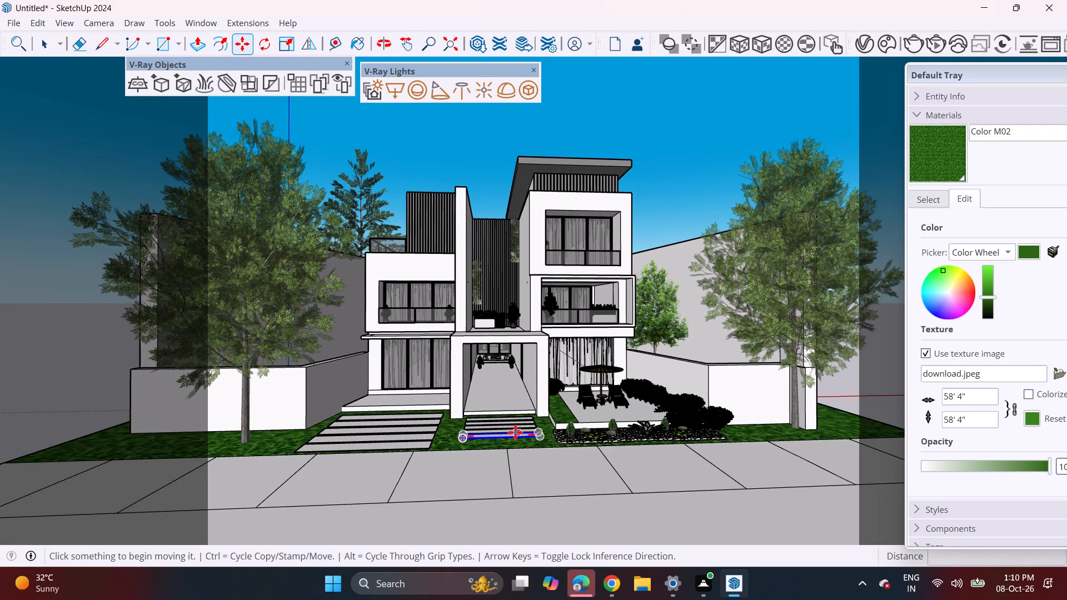
key(ctrl+z)
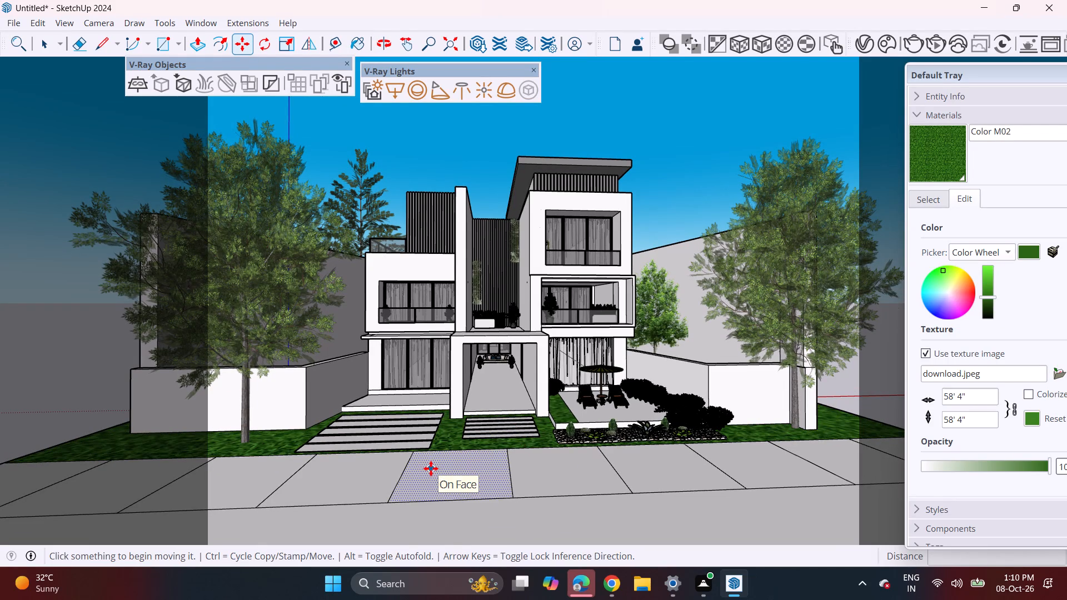
key(ctrl+z)
key(ctrl+z)
shift+middle_drag(328, 493, 329, 494)
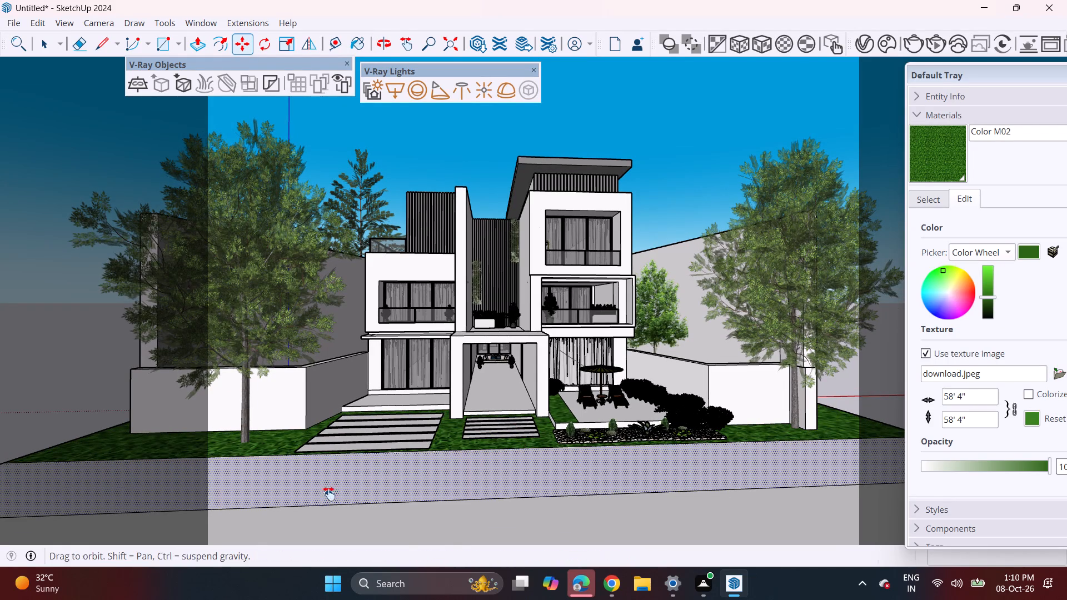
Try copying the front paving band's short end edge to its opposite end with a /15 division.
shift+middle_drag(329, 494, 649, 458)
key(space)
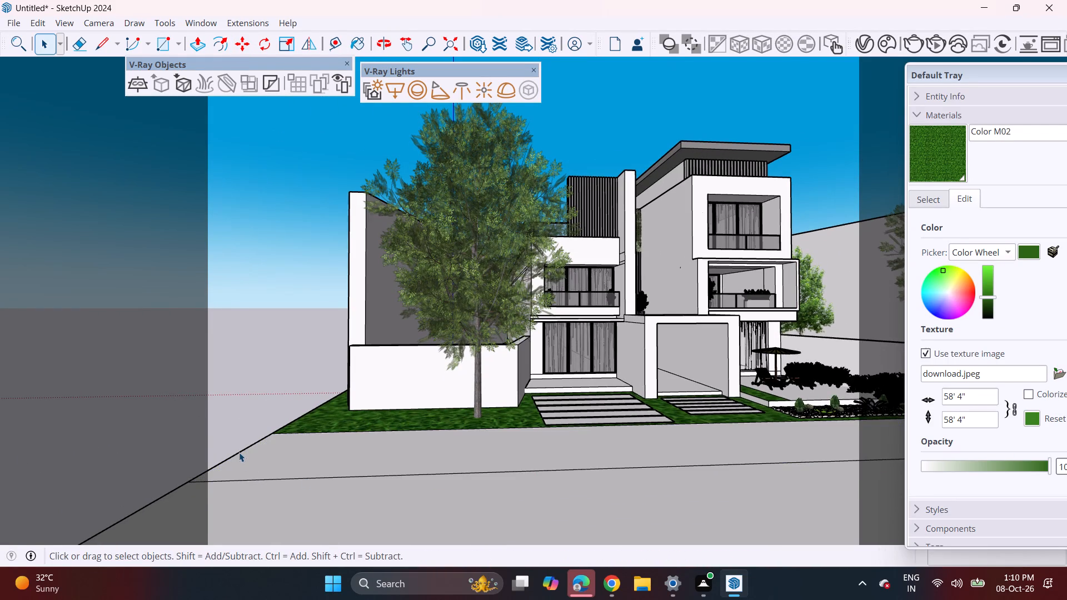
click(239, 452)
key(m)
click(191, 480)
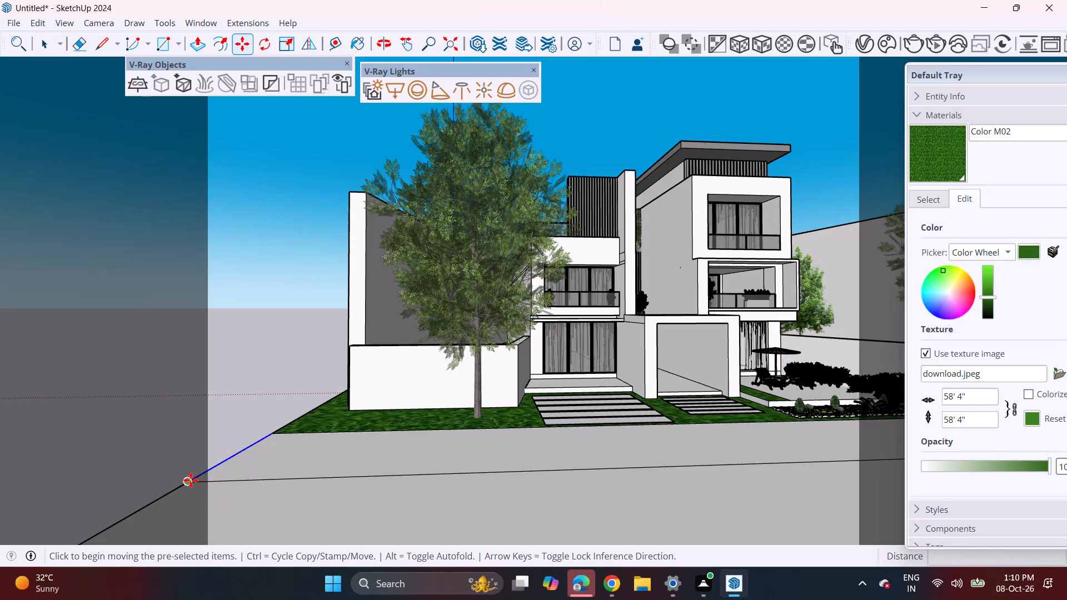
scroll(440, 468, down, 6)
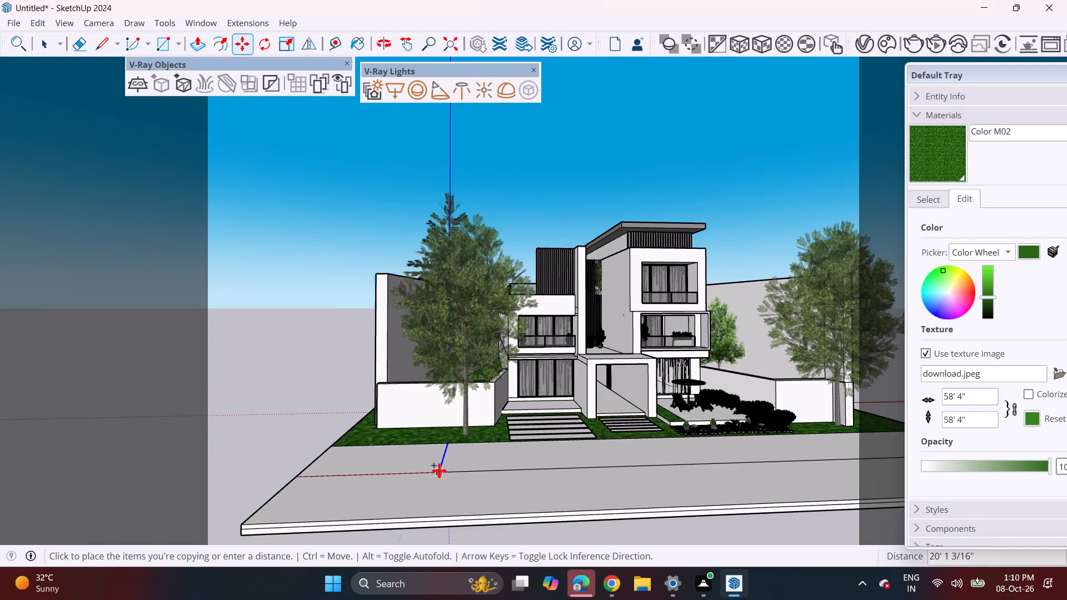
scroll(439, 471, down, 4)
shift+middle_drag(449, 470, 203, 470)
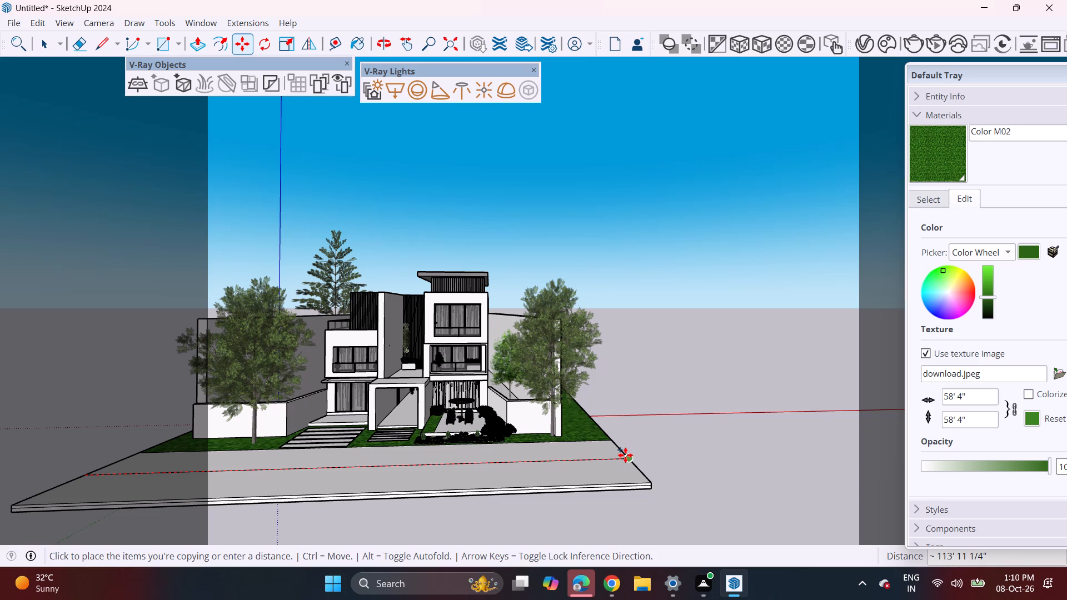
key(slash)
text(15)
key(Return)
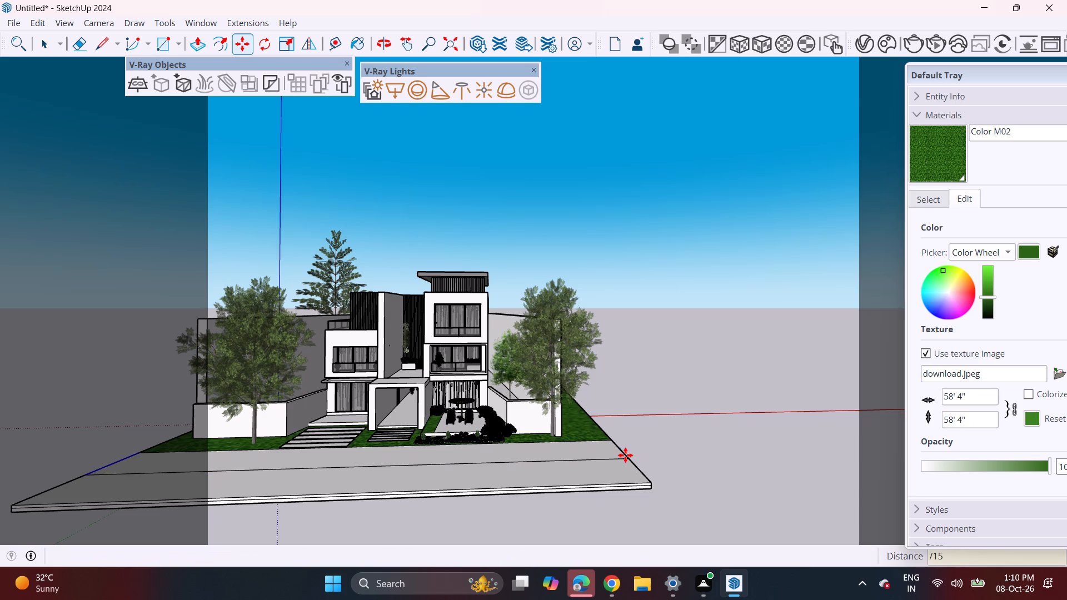
Copy the selected end edge about 113' 11" to the paving band's opposite end, with /15 copies dividing the band into equal slabs.
scroll(294, 483, down, 3)
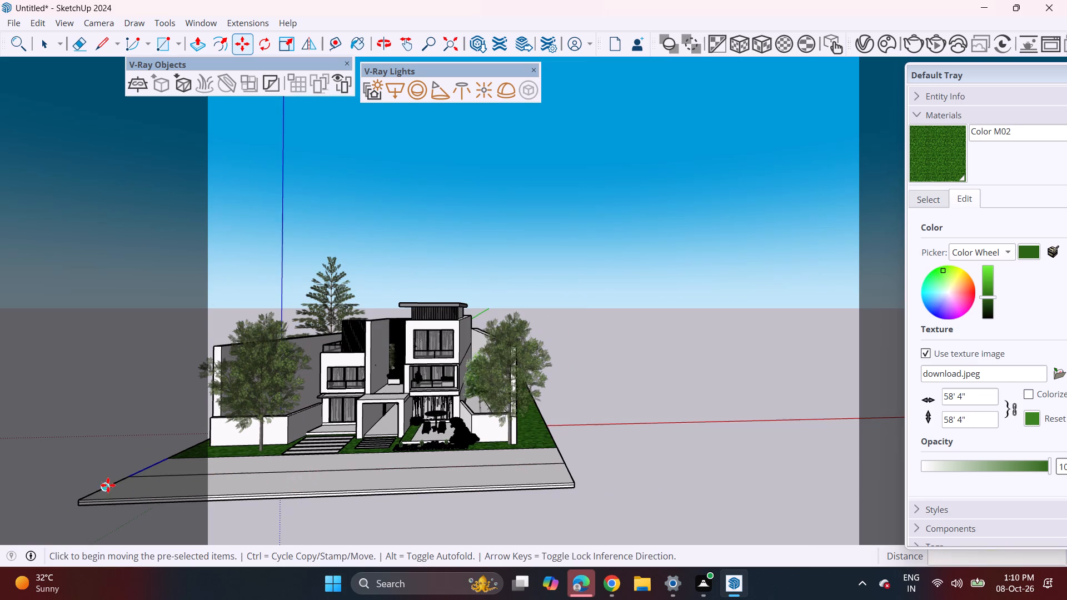
click(130, 477)
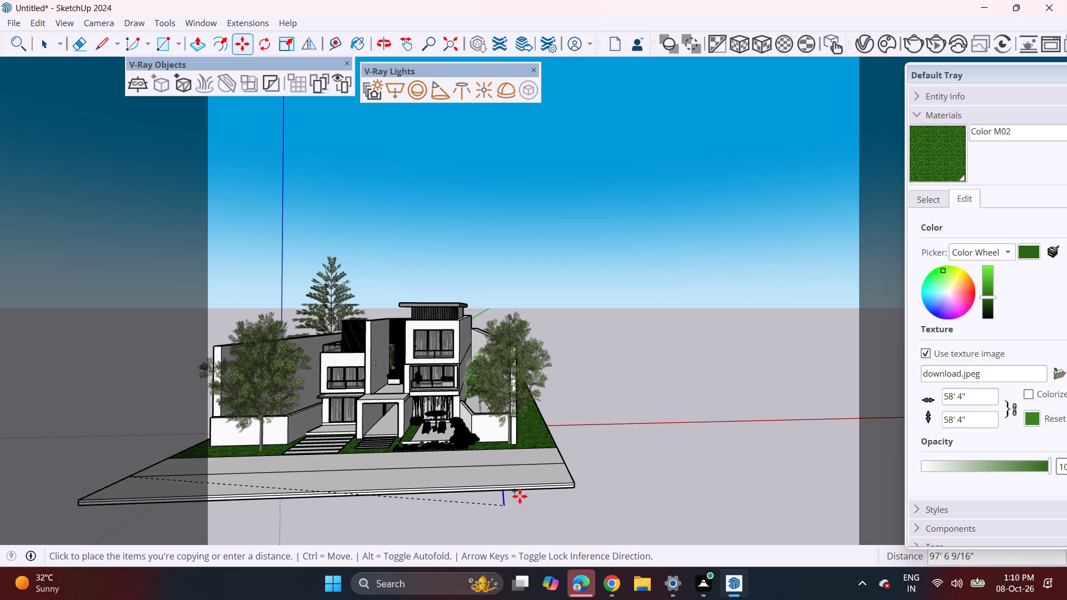
click(566, 463)
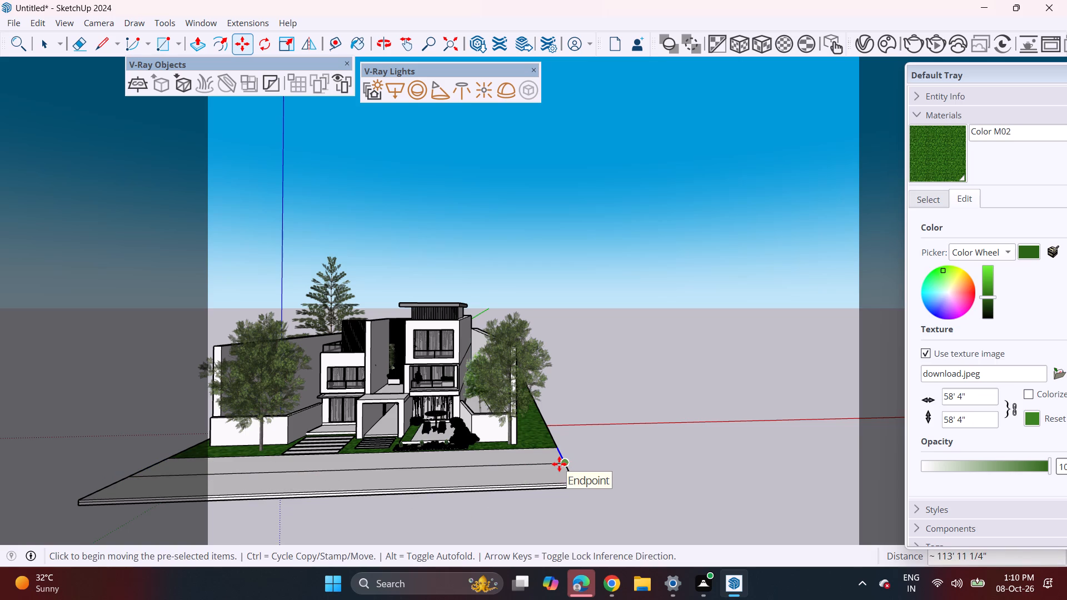
text(/15)
key(Return)
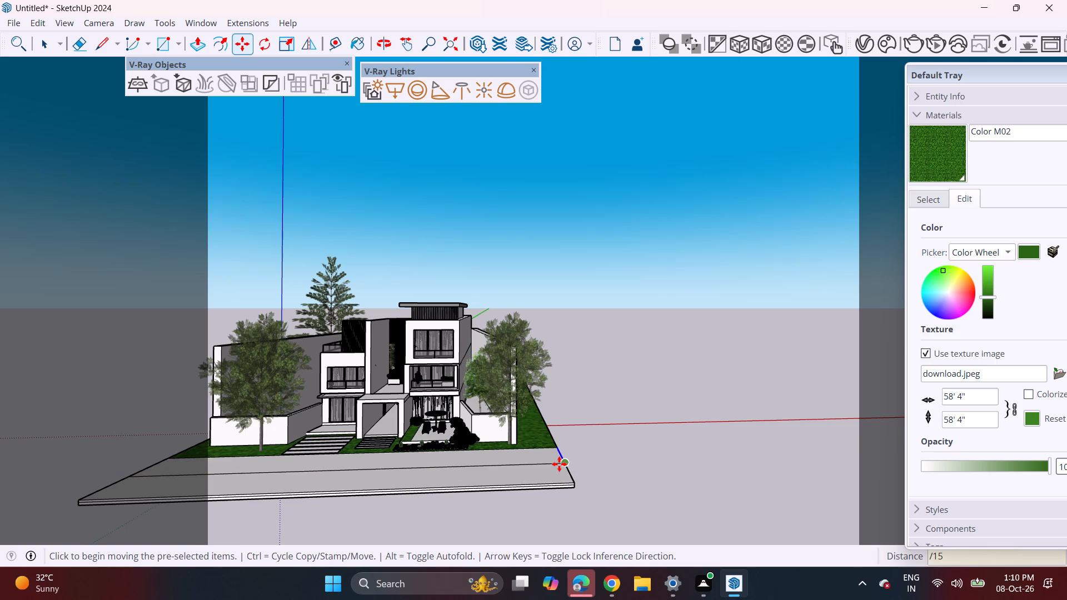
scroll(278, 422, up, 2)
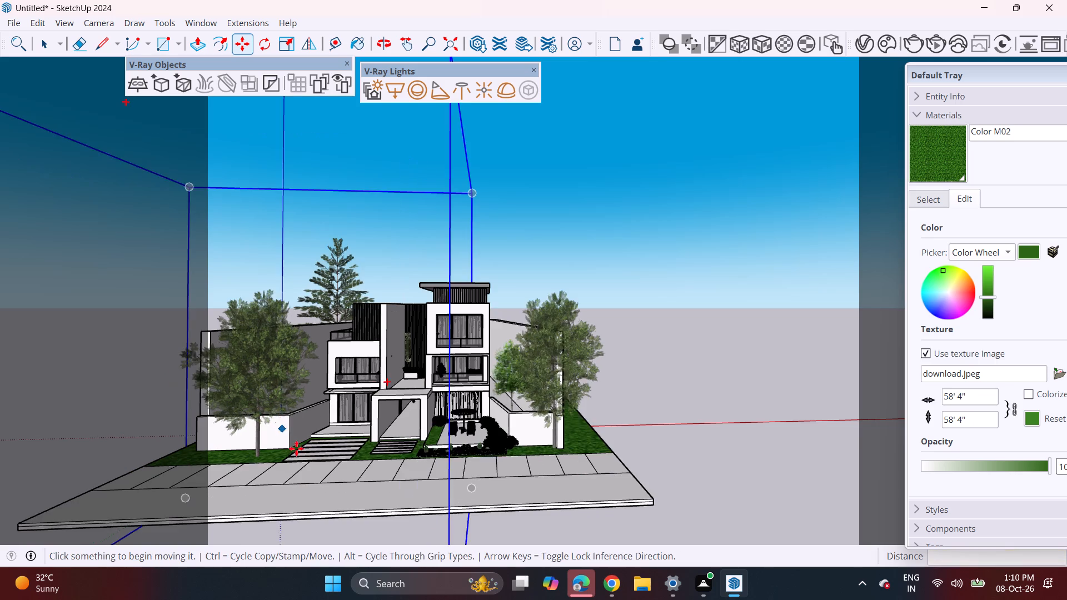
scroll(297, 451, up, 3)
key(space)
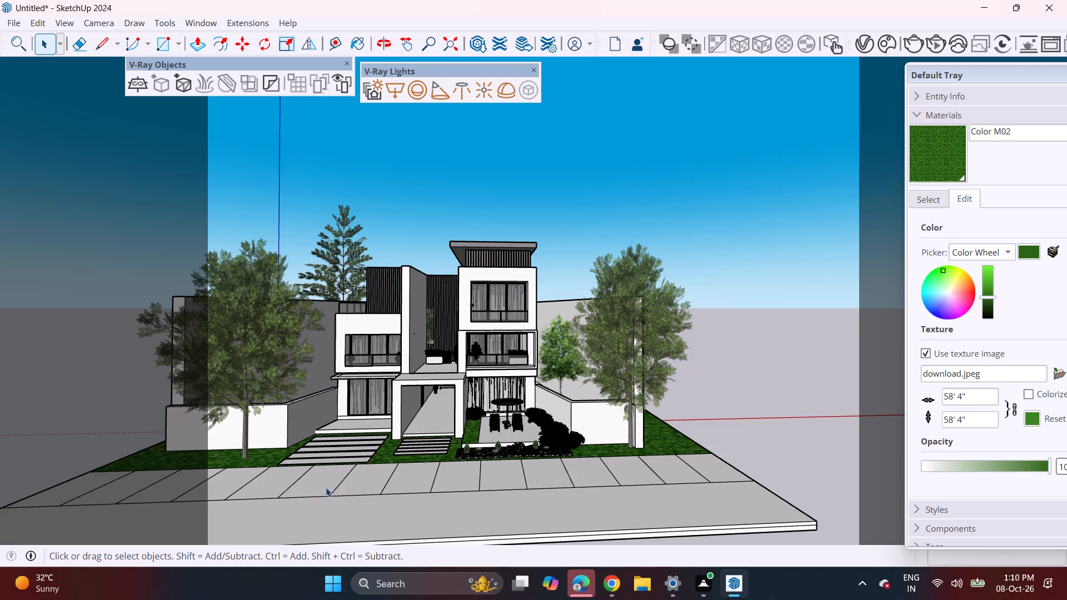
scroll(338, 469, up, 6)
scroll(336, 479, down, 2)
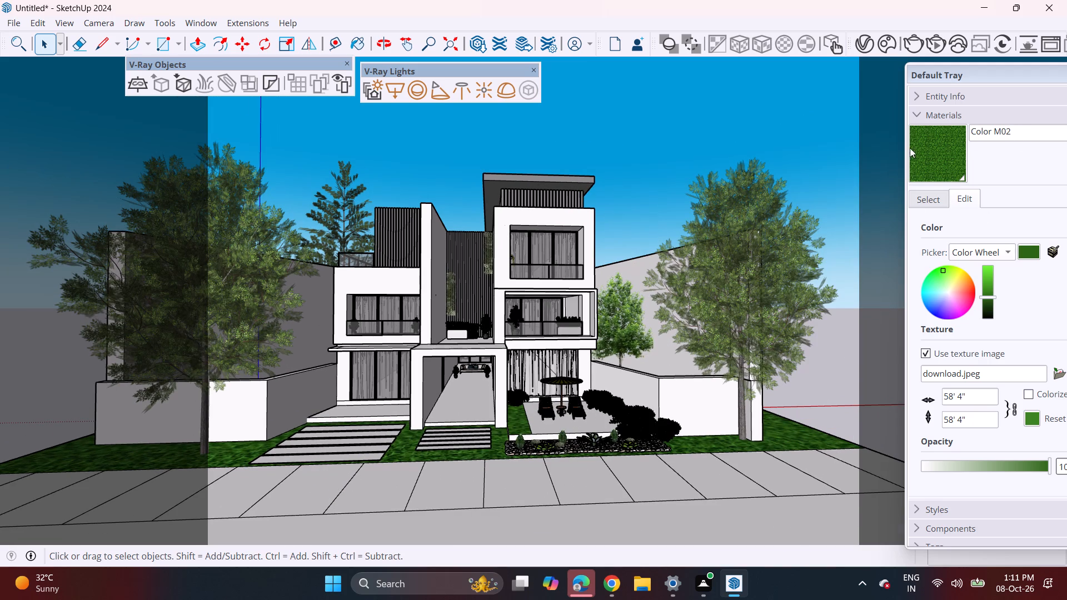
Switch the material library from Colors to the Tile collection.
drag(921, 78, 794, 63)
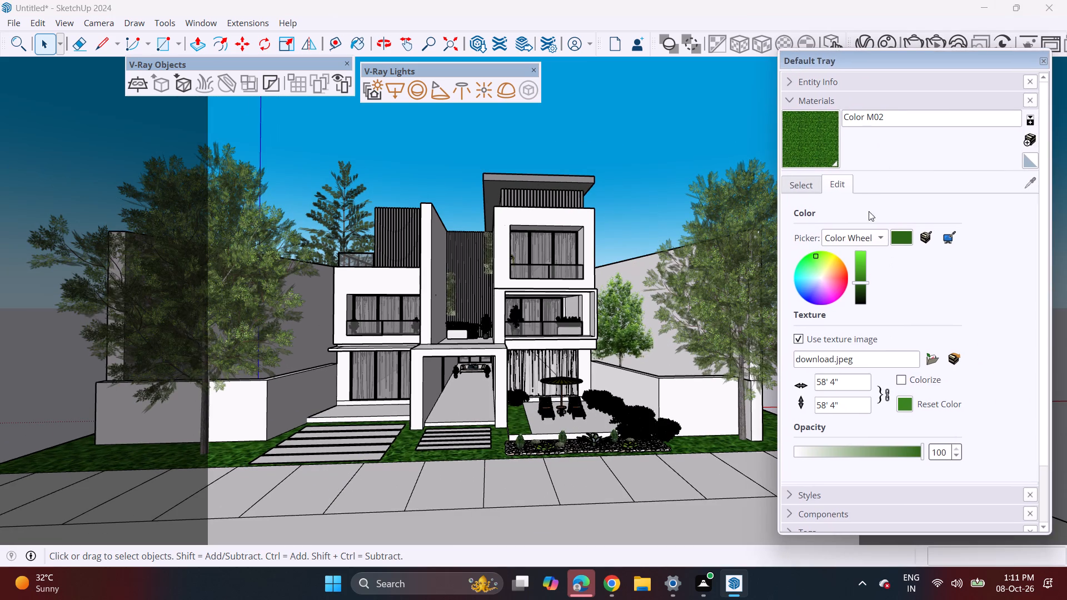
click(813, 184)
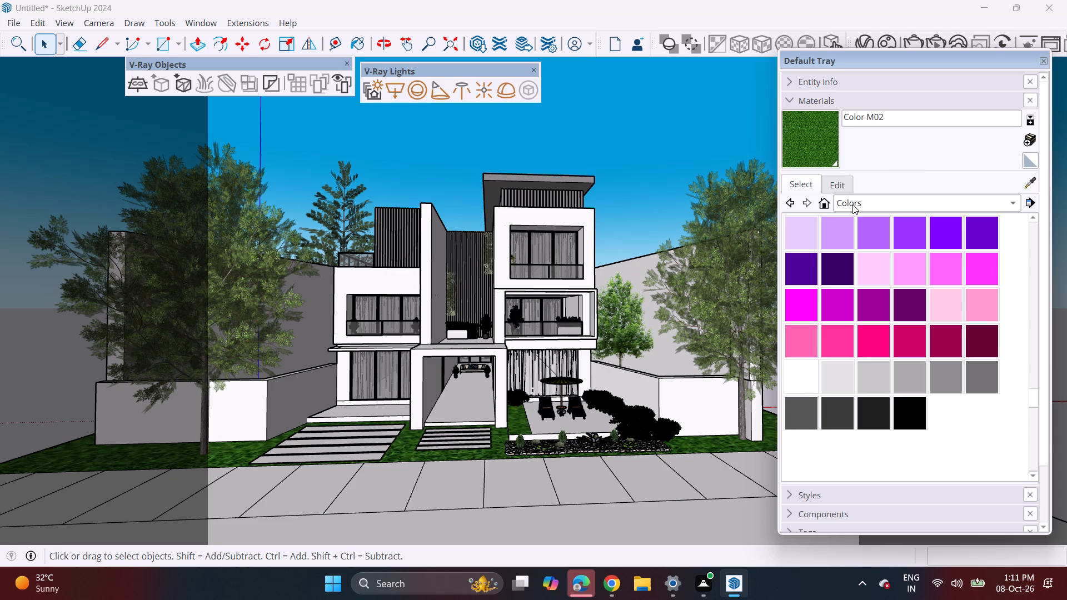
click(854, 205)
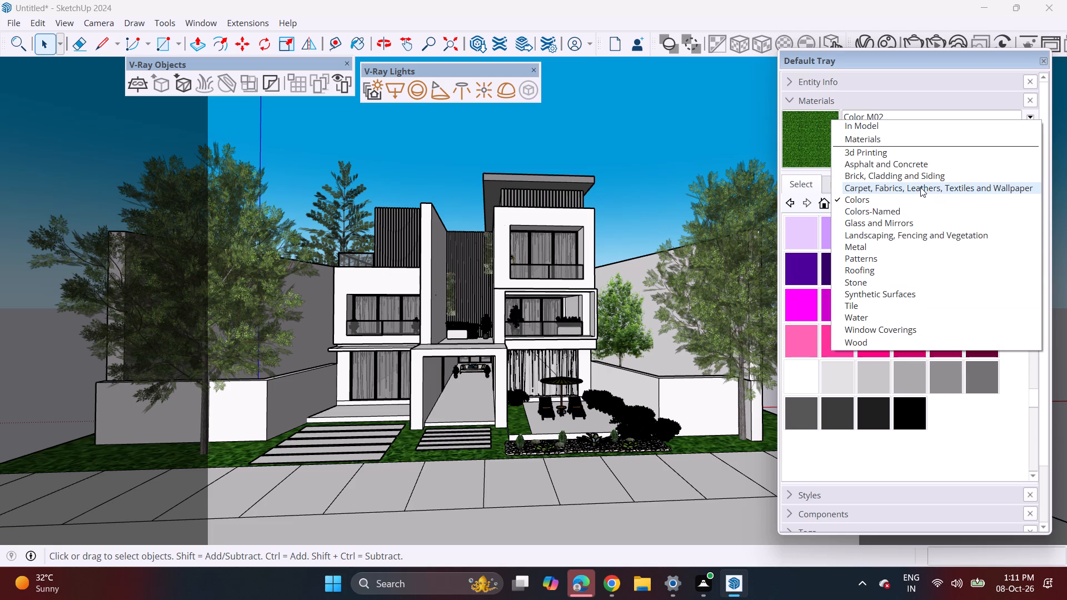
click(877, 306)
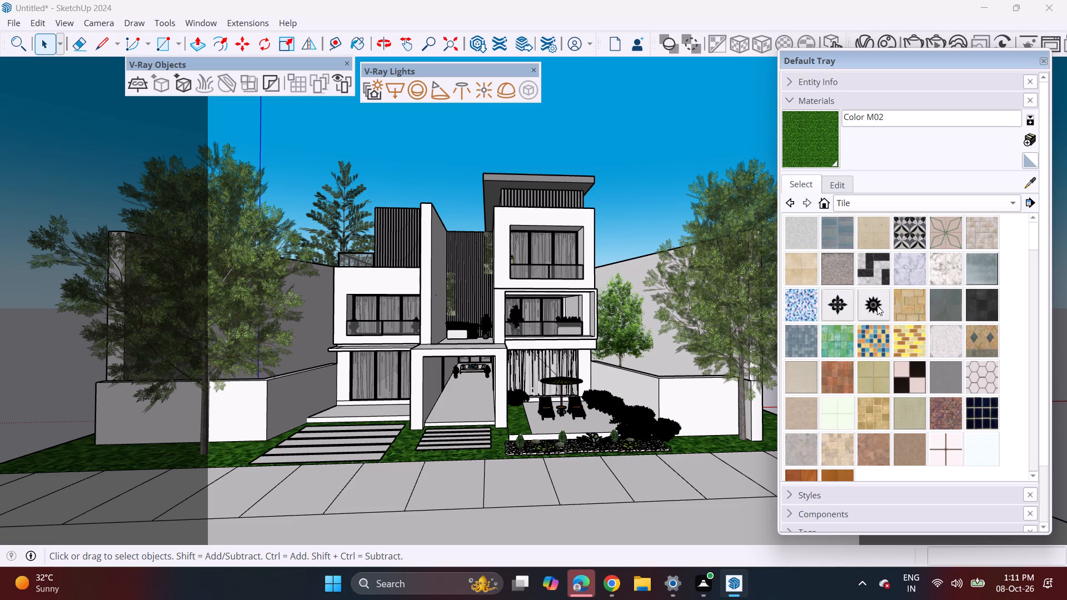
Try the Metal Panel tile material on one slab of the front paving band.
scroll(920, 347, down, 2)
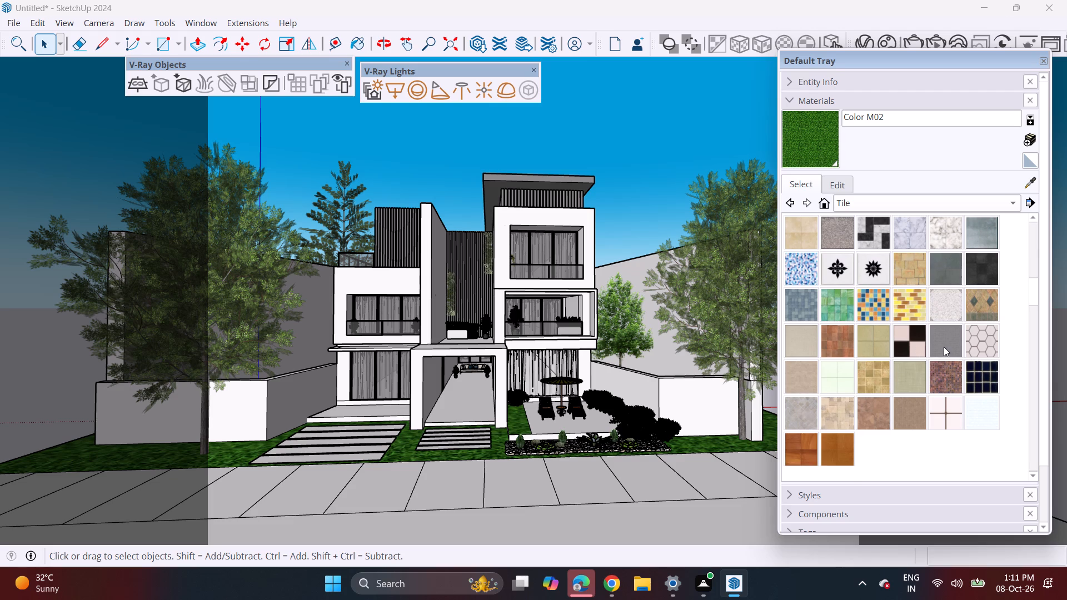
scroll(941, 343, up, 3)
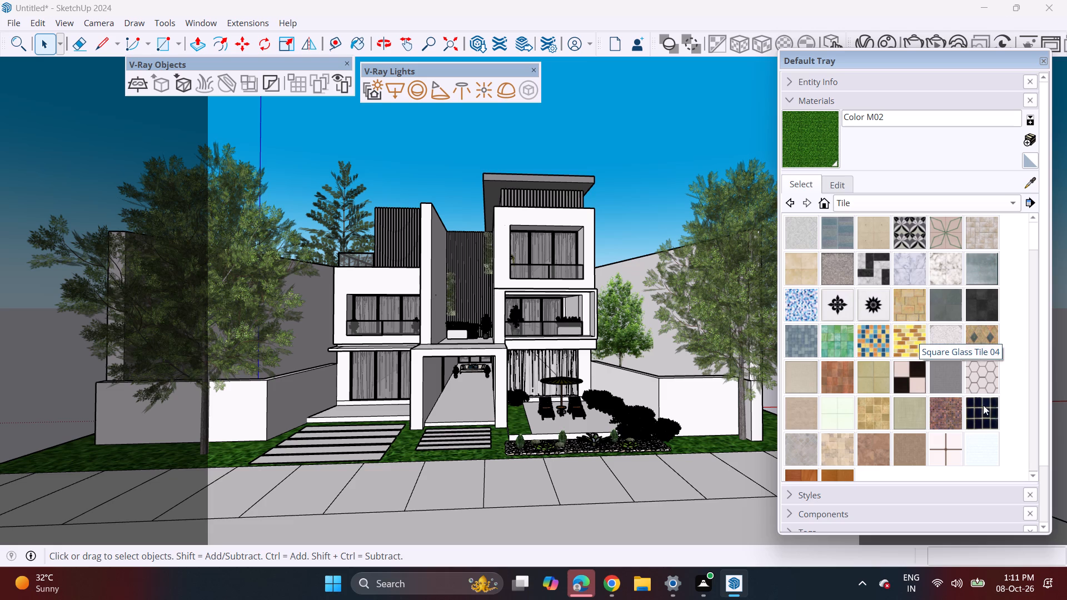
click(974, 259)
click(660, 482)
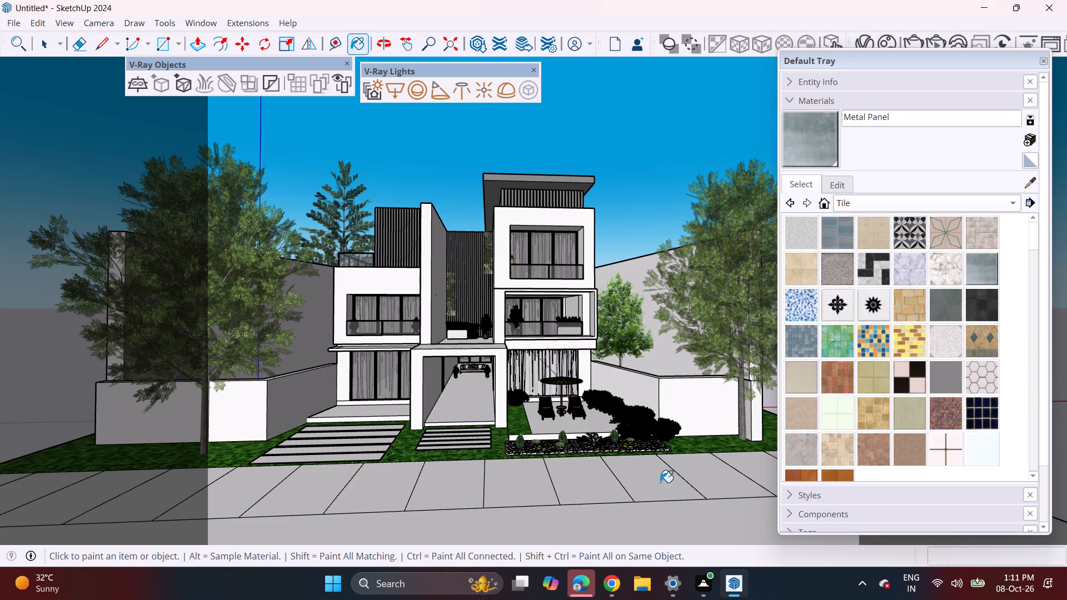
Paint the front paving band's slabs with Tile Grey, from the tree beside the patio across to the band's far end.
click(944, 376)
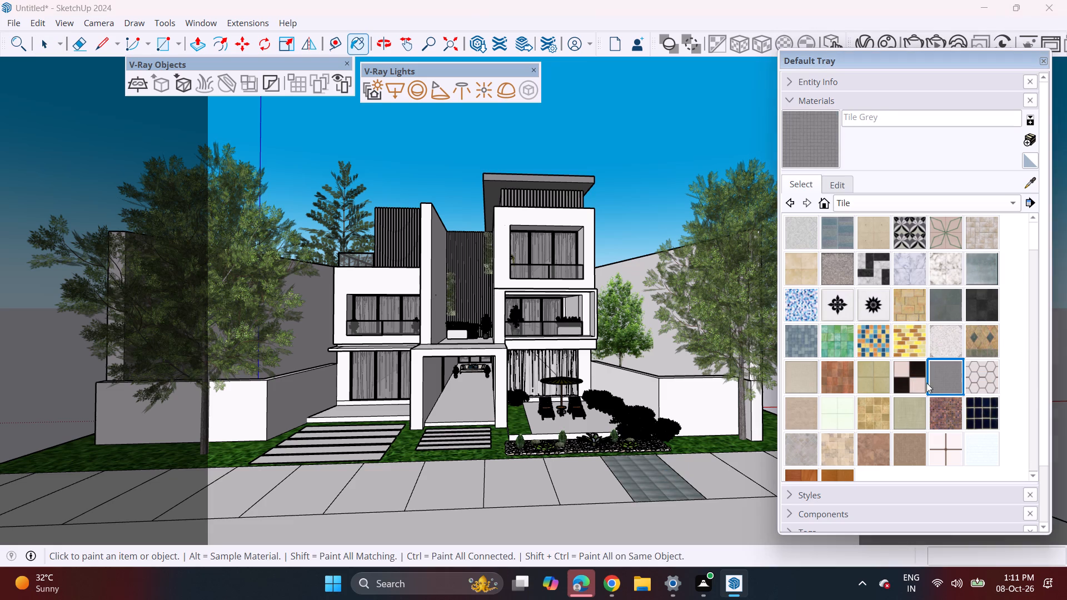
click(645, 496)
click(705, 482)
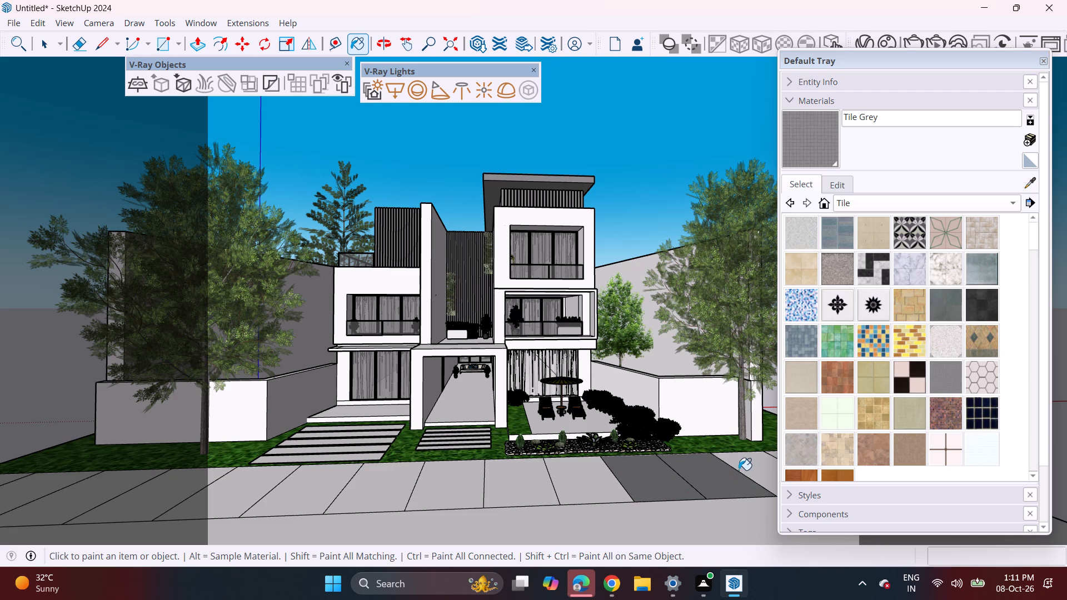
click(746, 467)
click(604, 484)
click(518, 470)
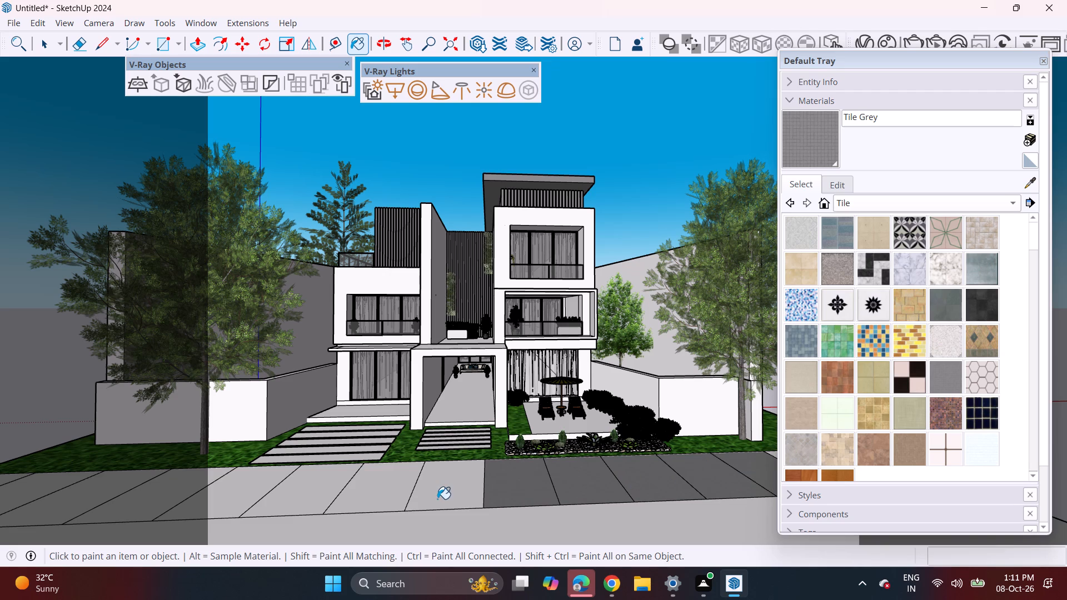
click(437, 499)
click(402, 493)
click(299, 484)
click(261, 487)
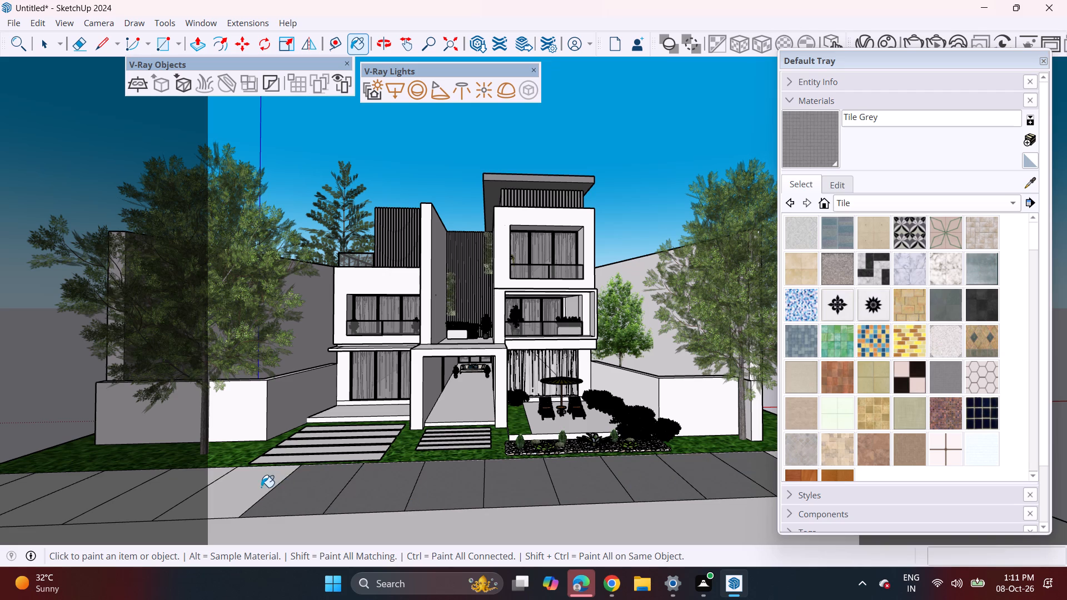
click(127, 502)
click(72, 499)
click(28, 493)
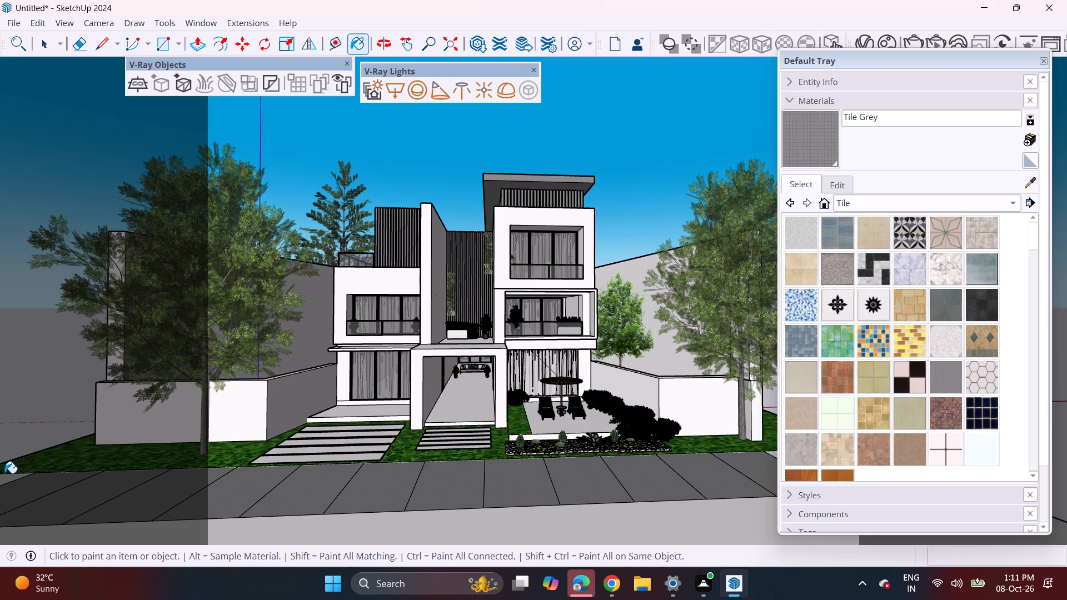
click(4, 473)
click(6, 479)
Paint the remaining unpainted slabs at the patio-side end of the paving band with Tile Grey.
shift+middle_drag(601, 533, 303, 532)
click(602, 480)
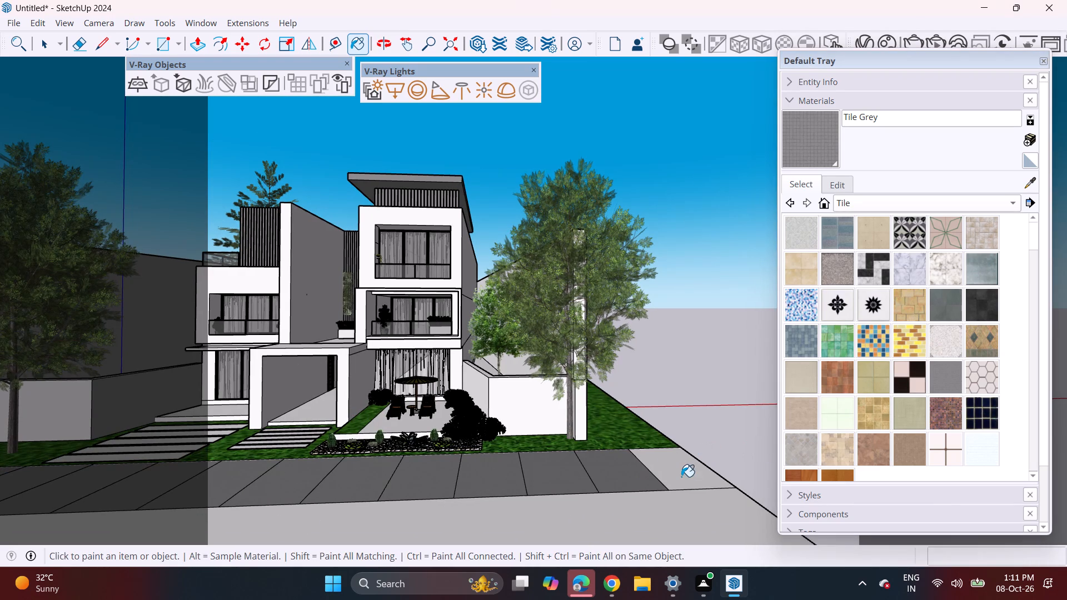
click(681, 476)
shift+middle_drag(447, 464, 611, 476)
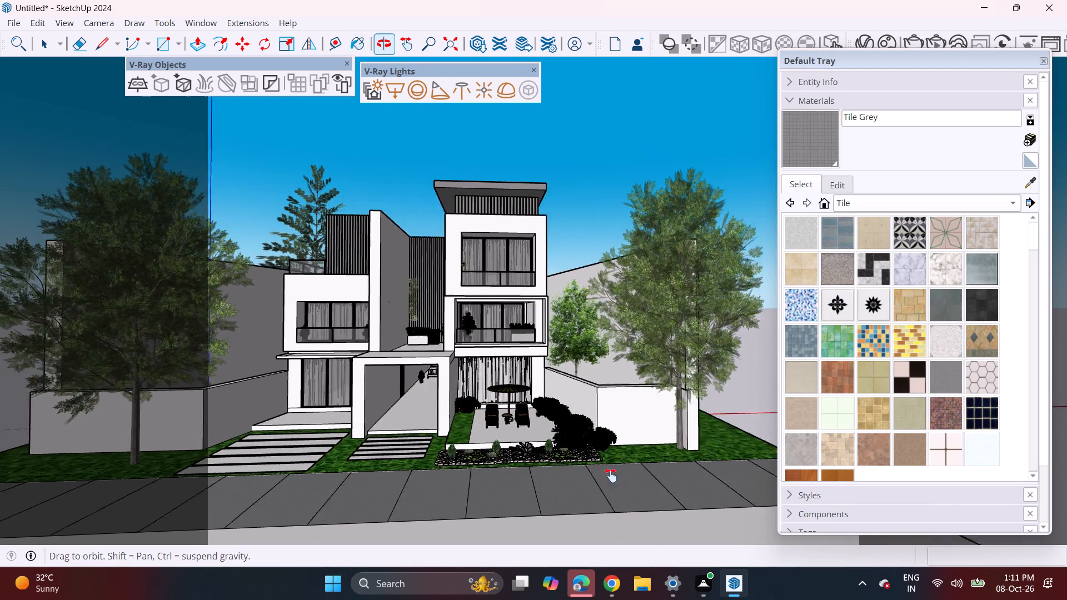
shift+middle_drag(611, 476, 655, 466)
shift+middle_click(648, 466)
key(space)
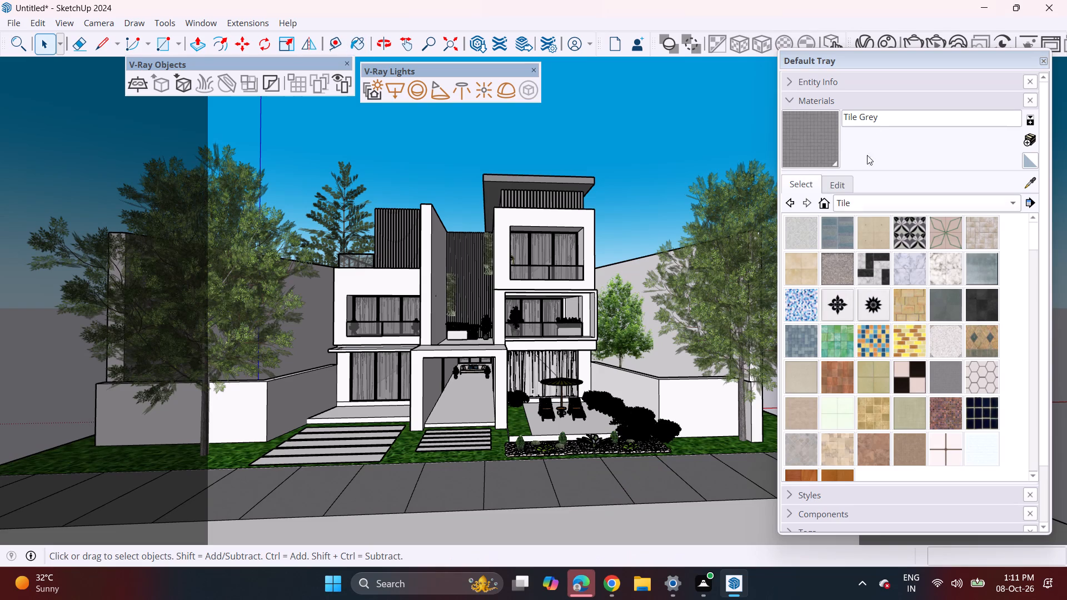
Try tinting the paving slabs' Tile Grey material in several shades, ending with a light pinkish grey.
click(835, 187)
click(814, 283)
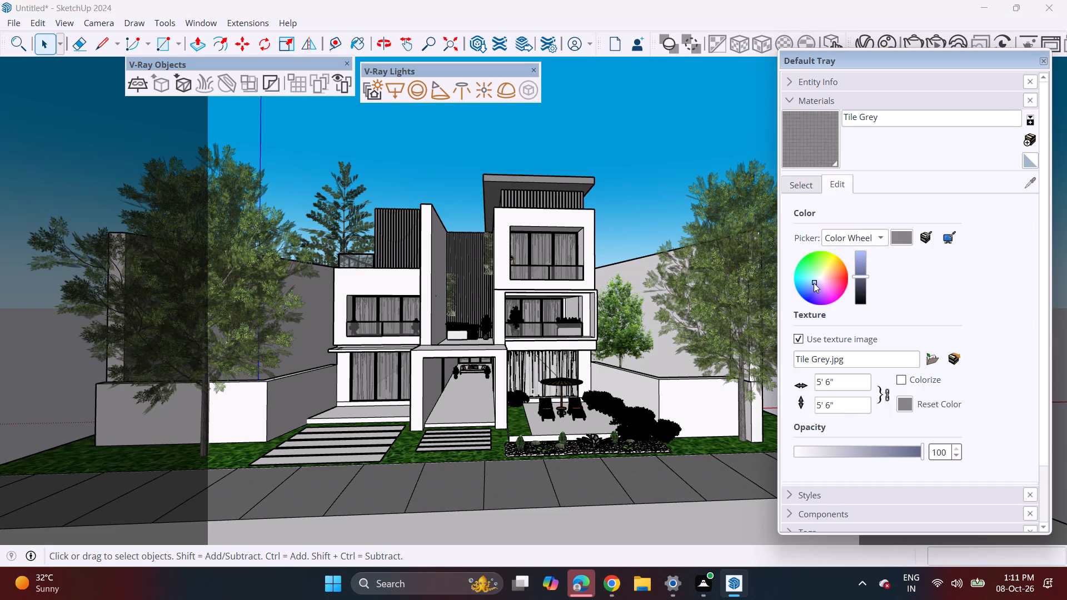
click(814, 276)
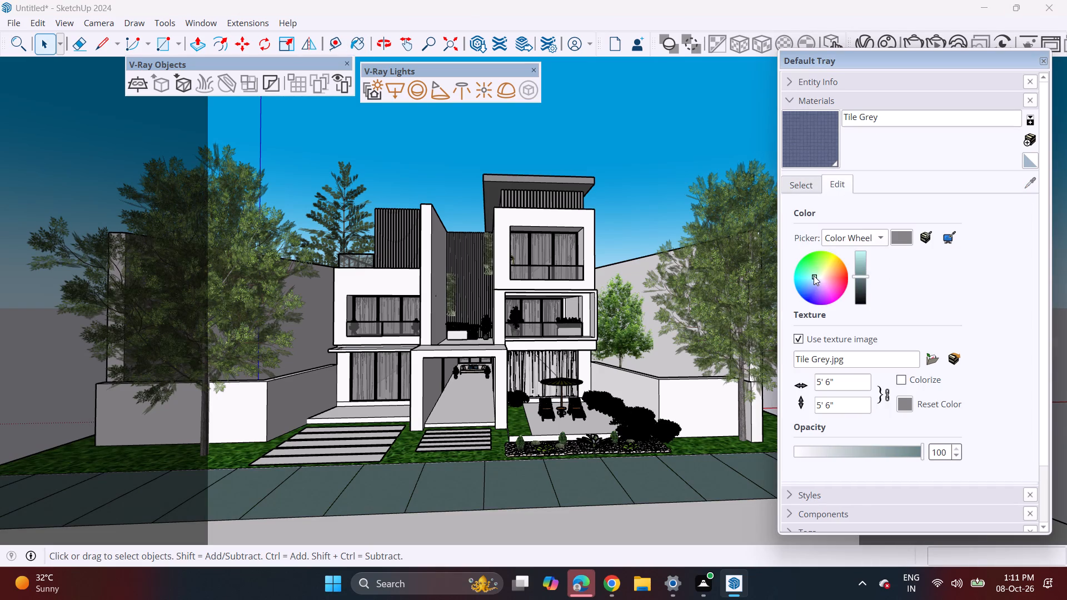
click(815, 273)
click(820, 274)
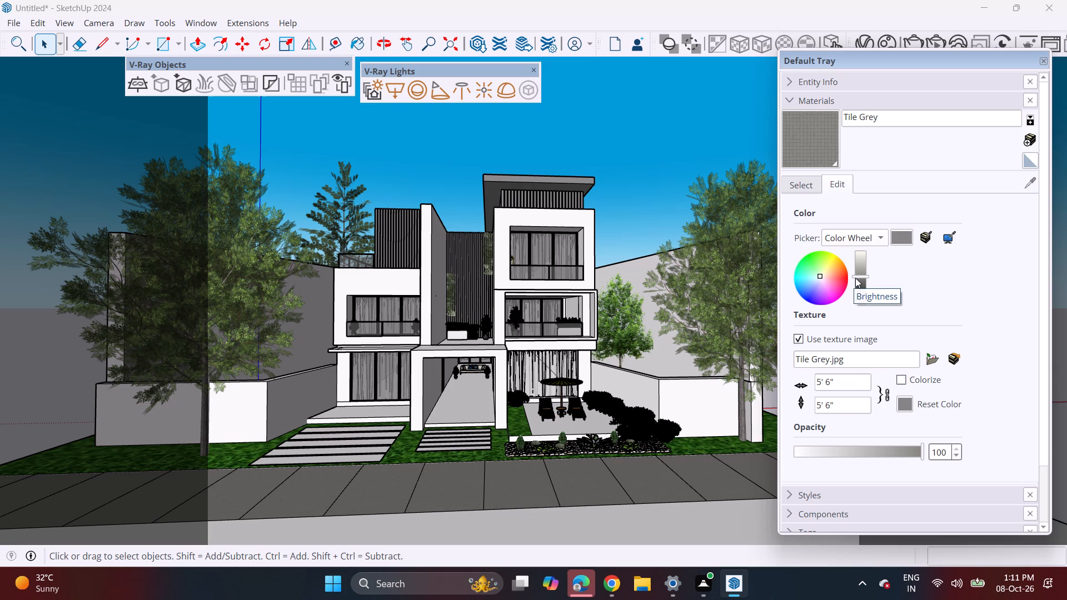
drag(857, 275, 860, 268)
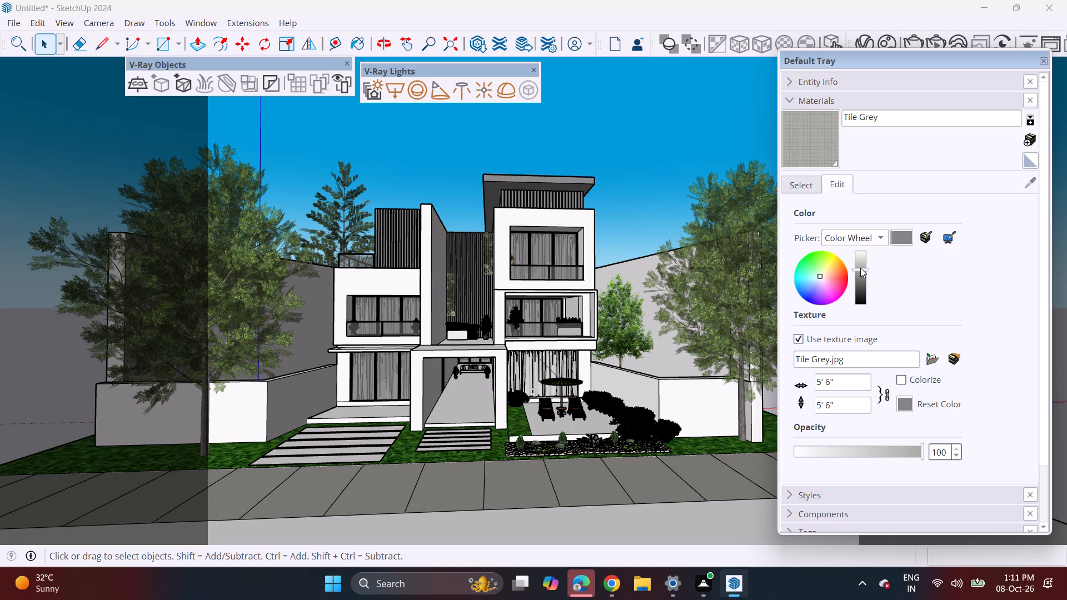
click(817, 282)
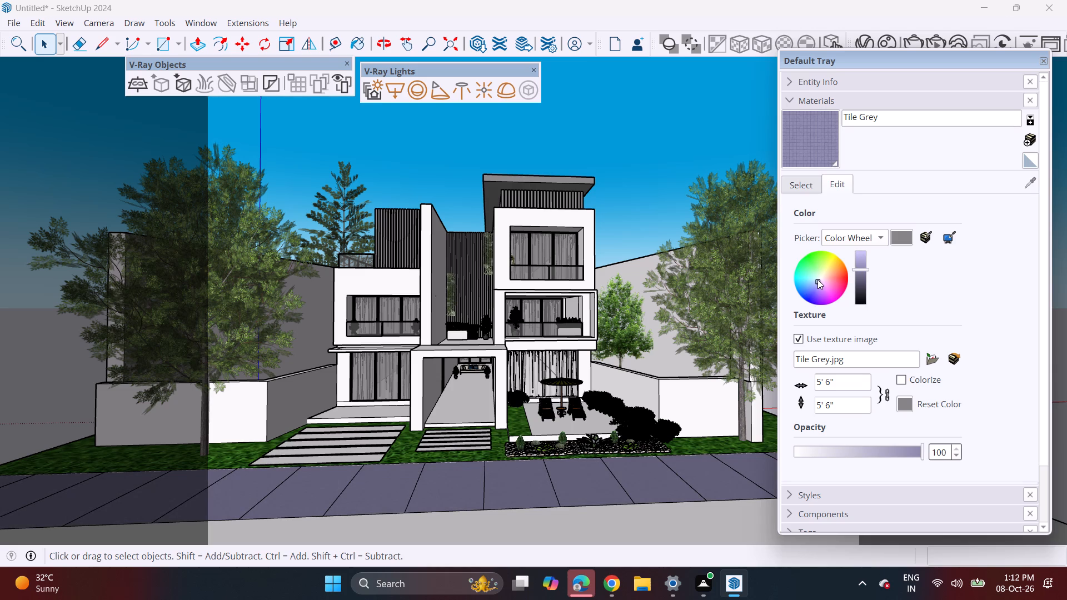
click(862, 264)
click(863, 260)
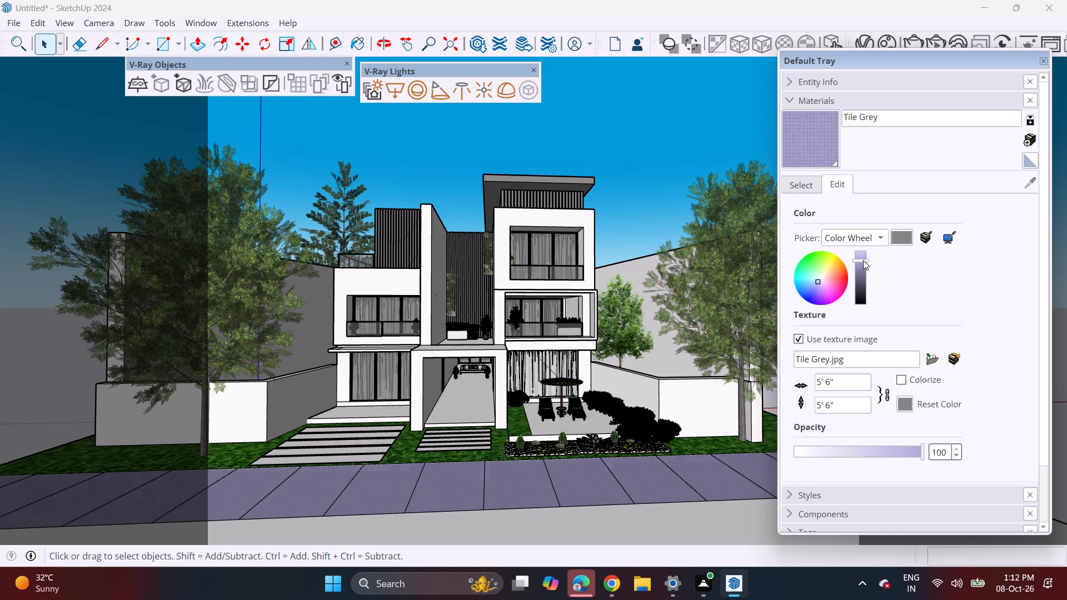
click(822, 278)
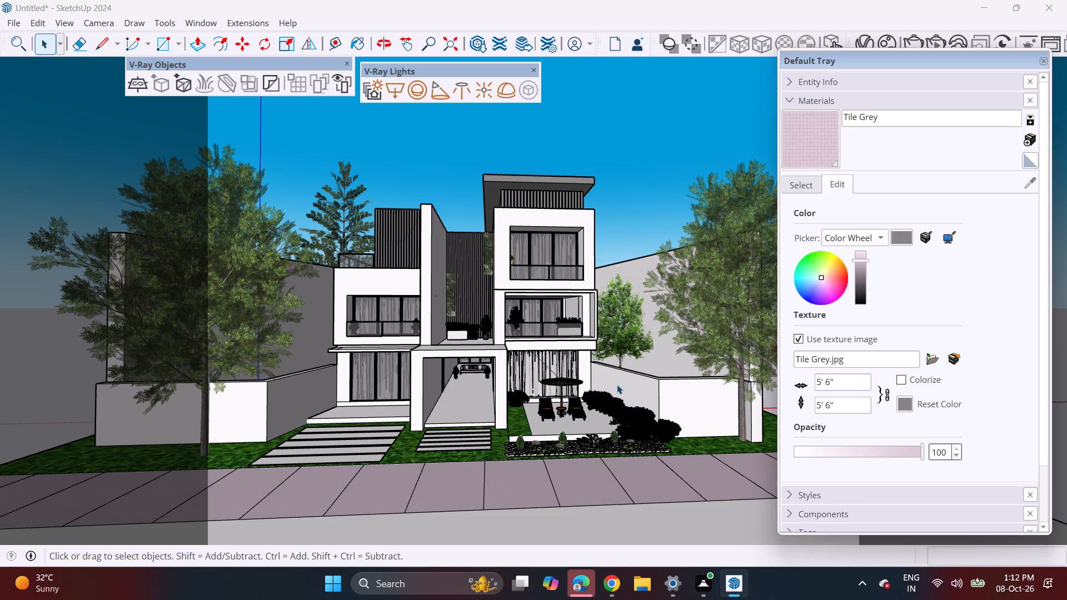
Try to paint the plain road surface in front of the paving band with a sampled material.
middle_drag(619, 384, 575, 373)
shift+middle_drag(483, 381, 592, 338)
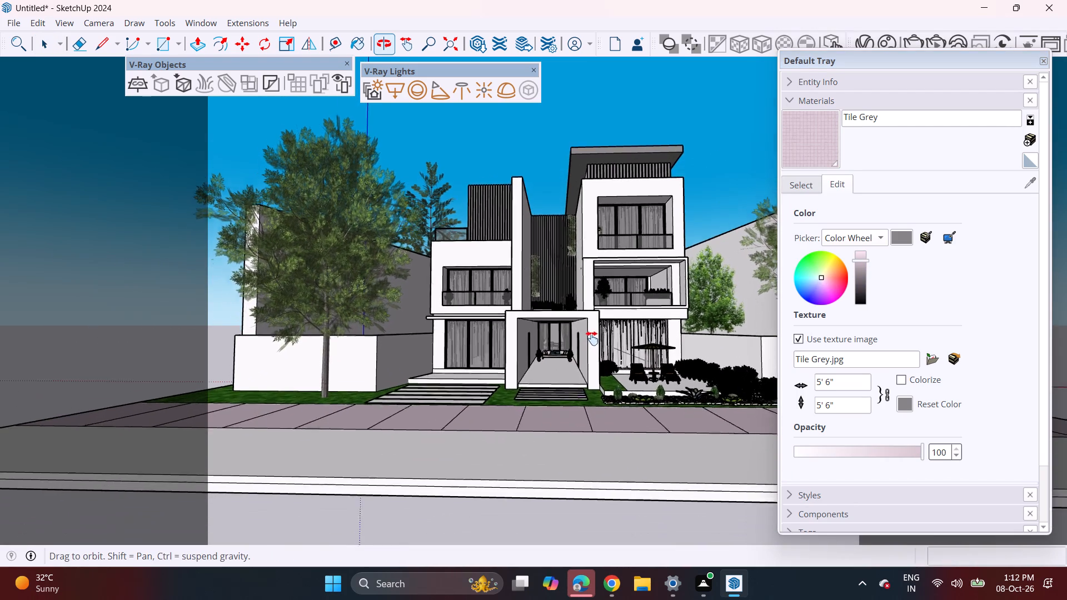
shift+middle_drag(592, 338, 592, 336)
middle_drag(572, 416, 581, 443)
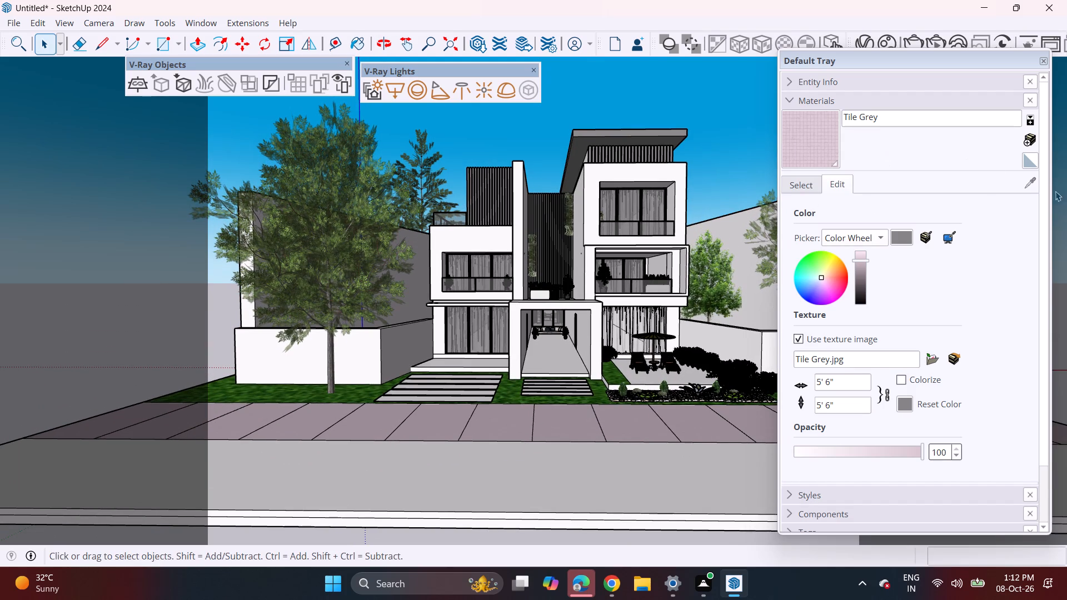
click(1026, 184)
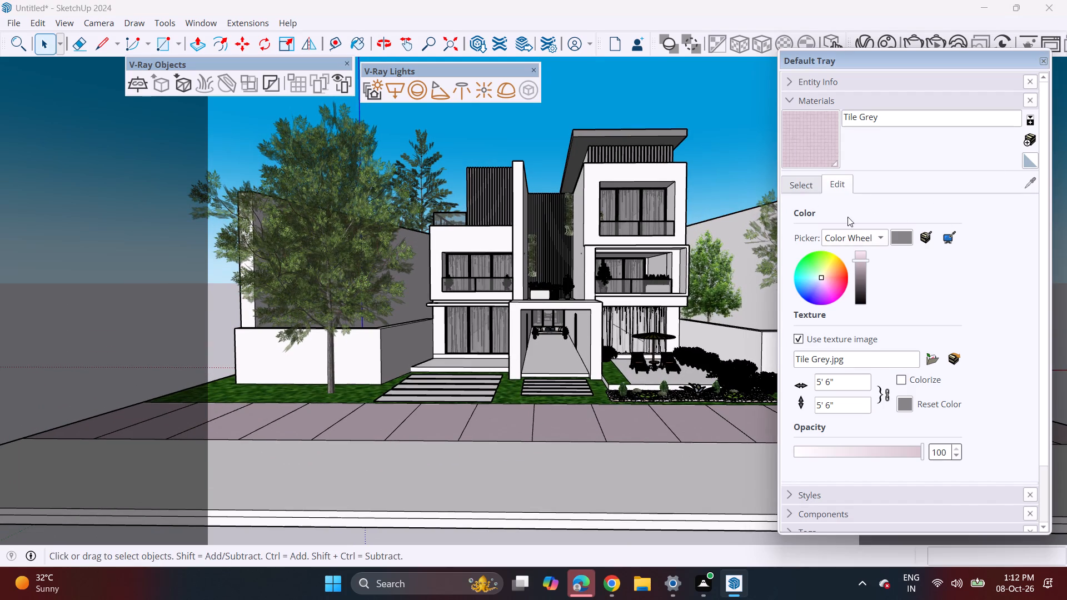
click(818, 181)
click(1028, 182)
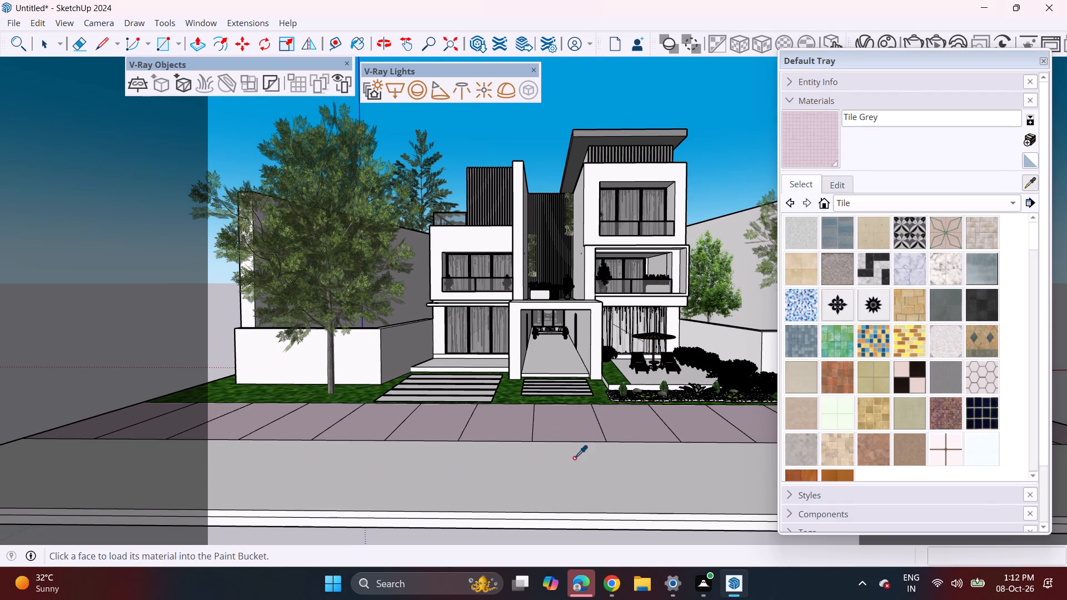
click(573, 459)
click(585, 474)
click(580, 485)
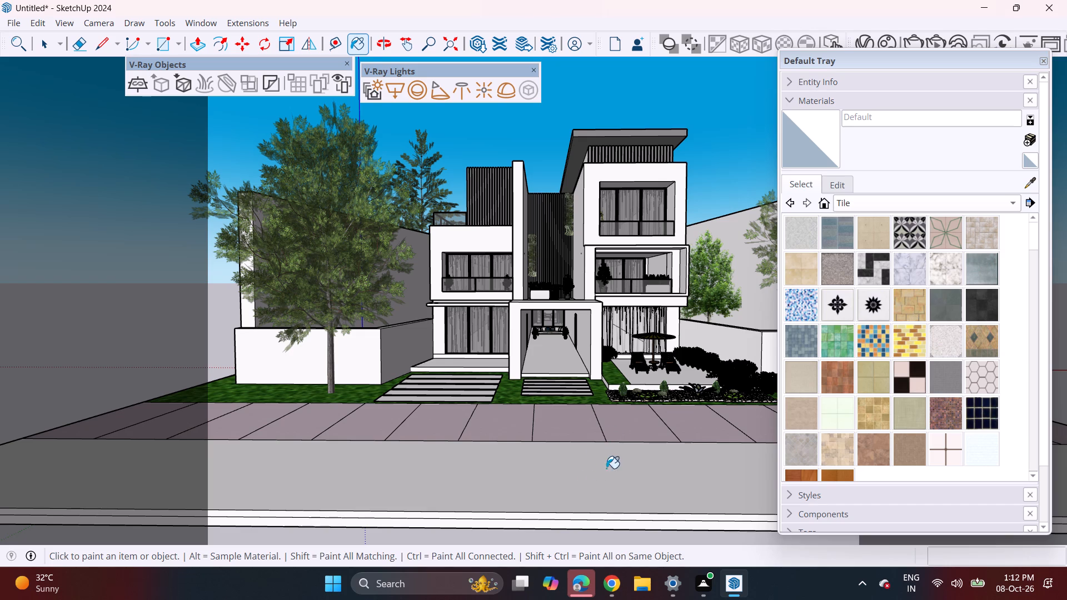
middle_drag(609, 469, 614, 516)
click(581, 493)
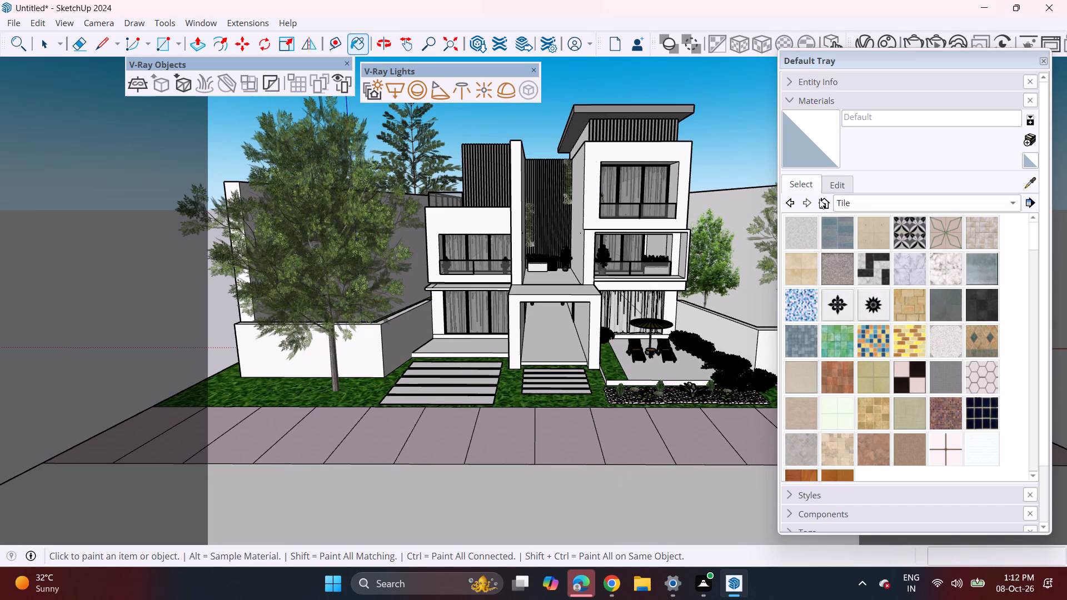
Sample the Tile Grey material from a paving slab and recolour it to a darker, muted bluish grey.
click(1026, 188)
click(572, 444)
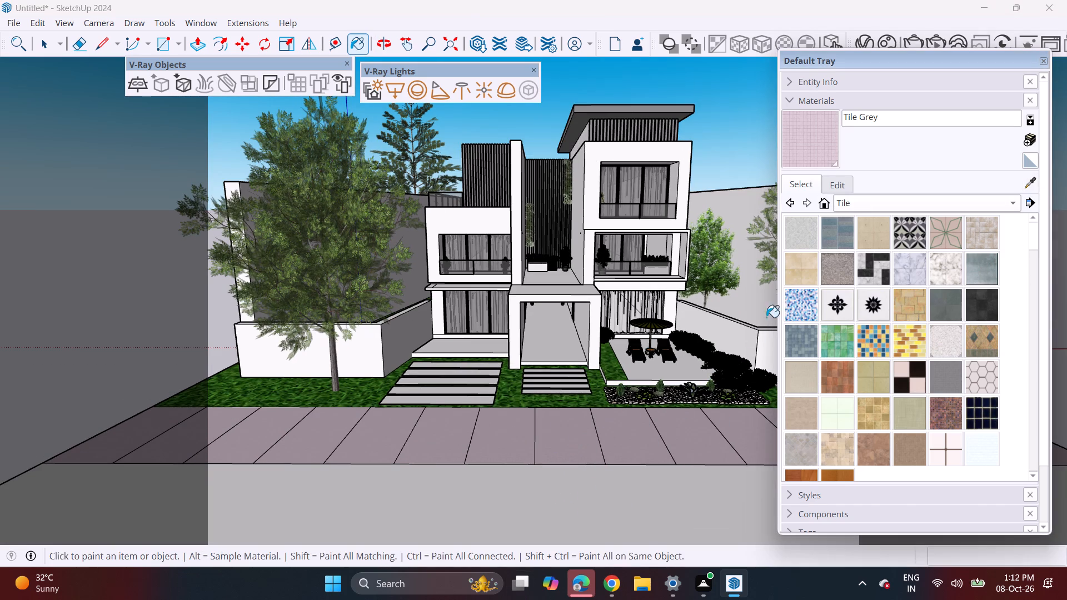
click(834, 190)
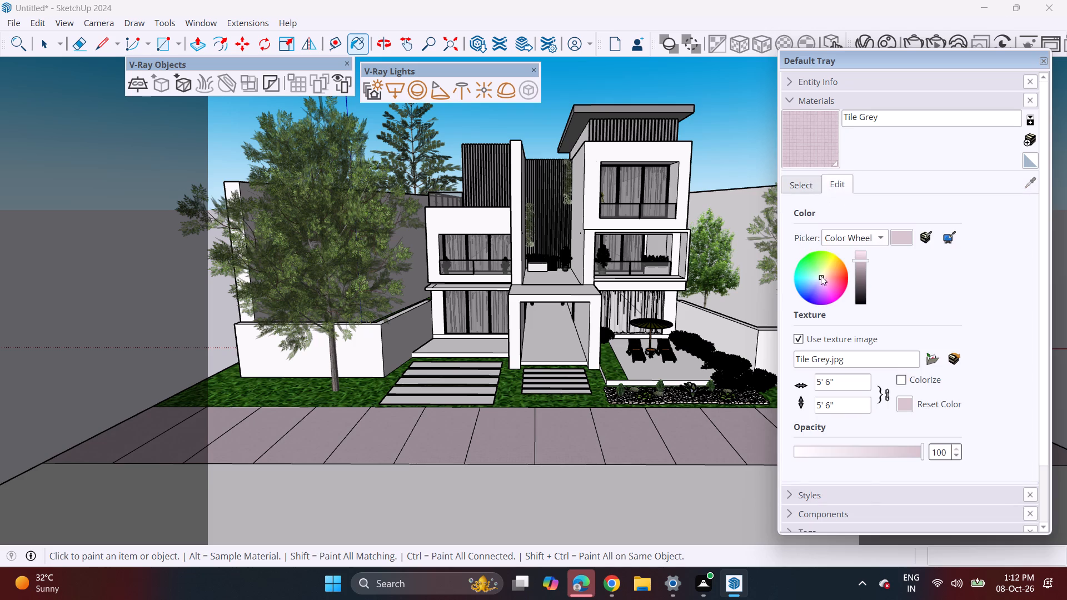
drag(857, 270, 863, 267)
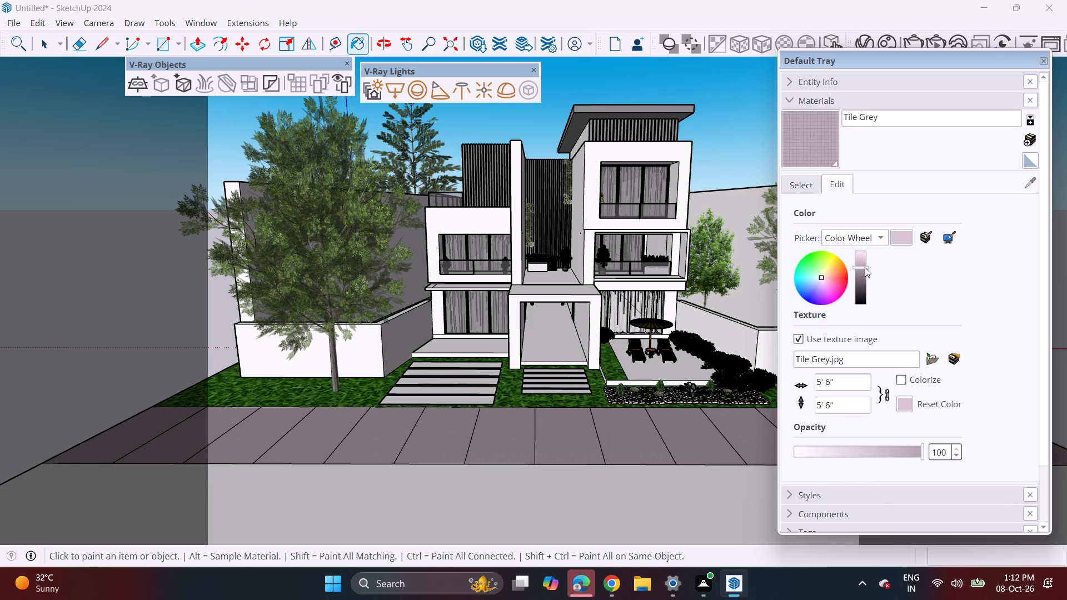
click(821, 282)
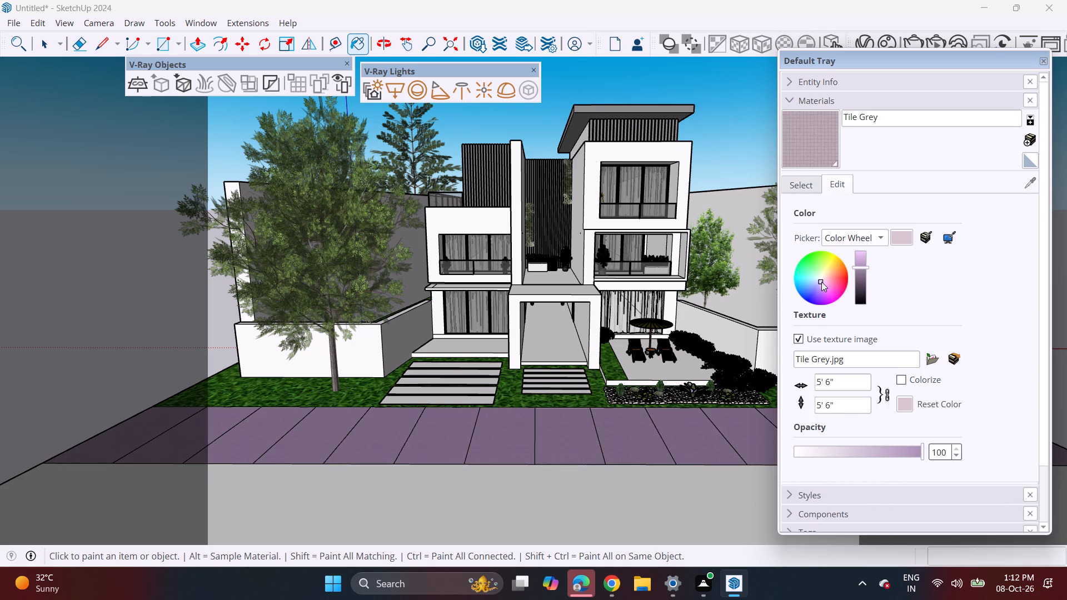
click(821, 283)
click(819, 279)
Sample Tile Grey from the paving band and paint the plain road surface in front of it.
click(805, 189)
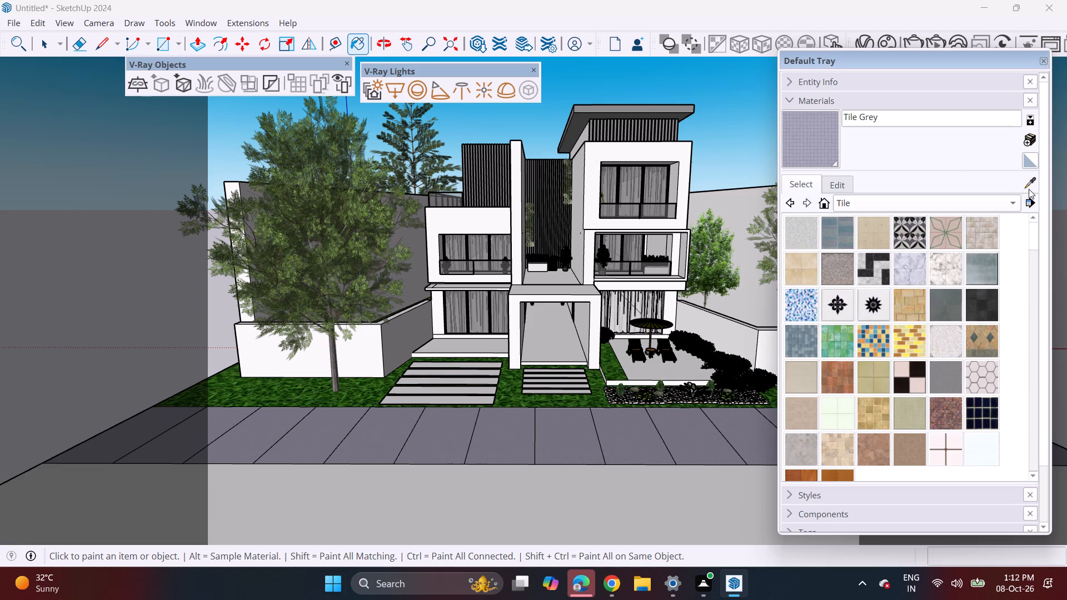
click(1029, 189)
click(565, 456)
click(570, 482)
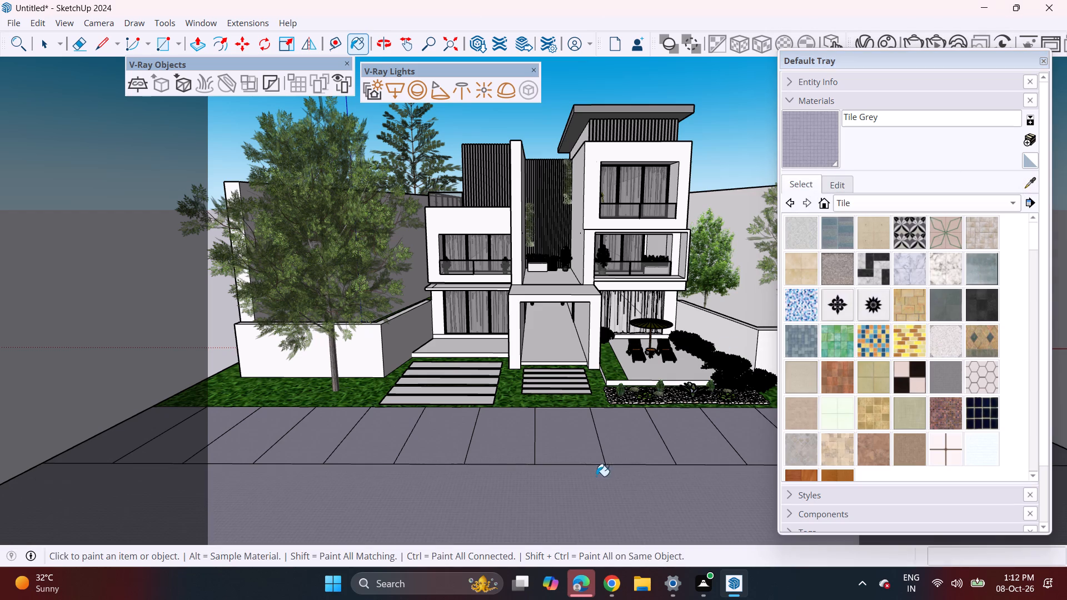
Examine the house front and the recoloured paving from several closer angles.
scroll(617, 499, up, 2)
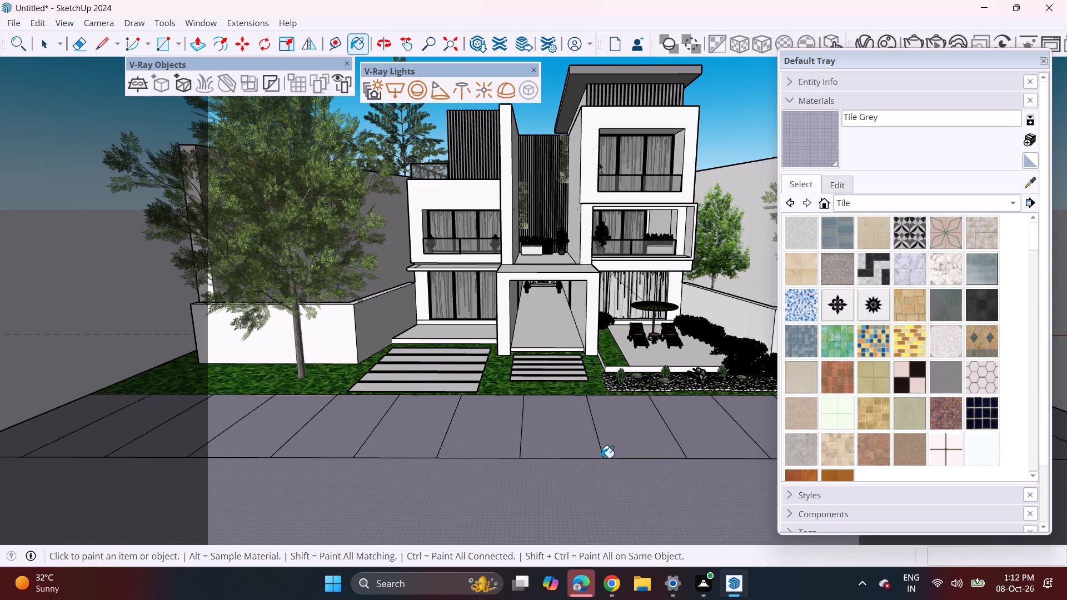
middle_drag(596, 458, 616, 519)
middle_drag(604, 513, 610, 493)
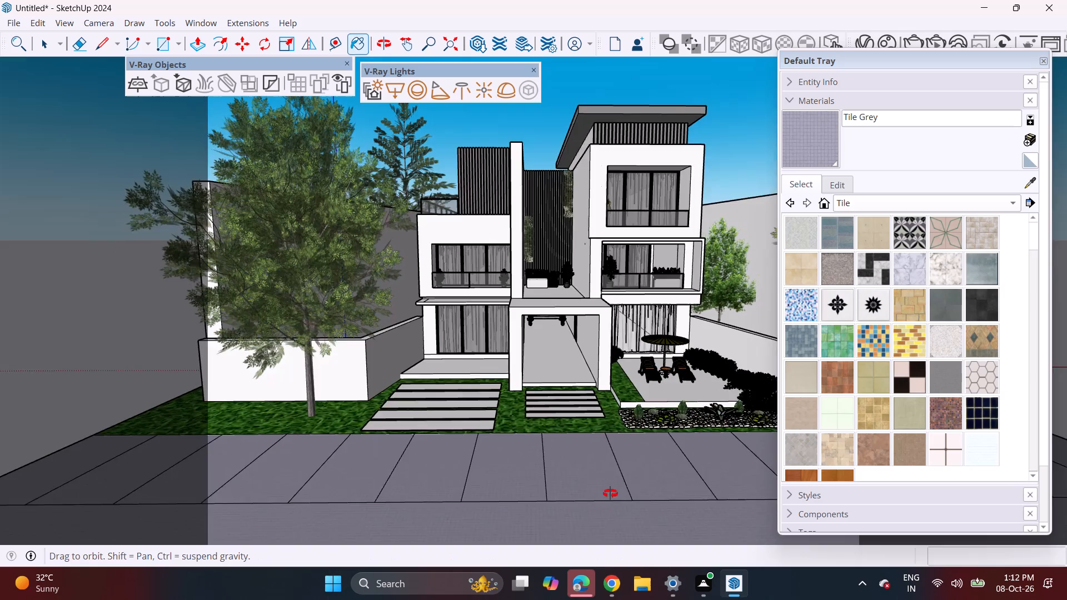
middle_drag(610, 493, 599, 469)
scroll(631, 440, up, 3)
shift+middle_drag(629, 437, 650, 477)
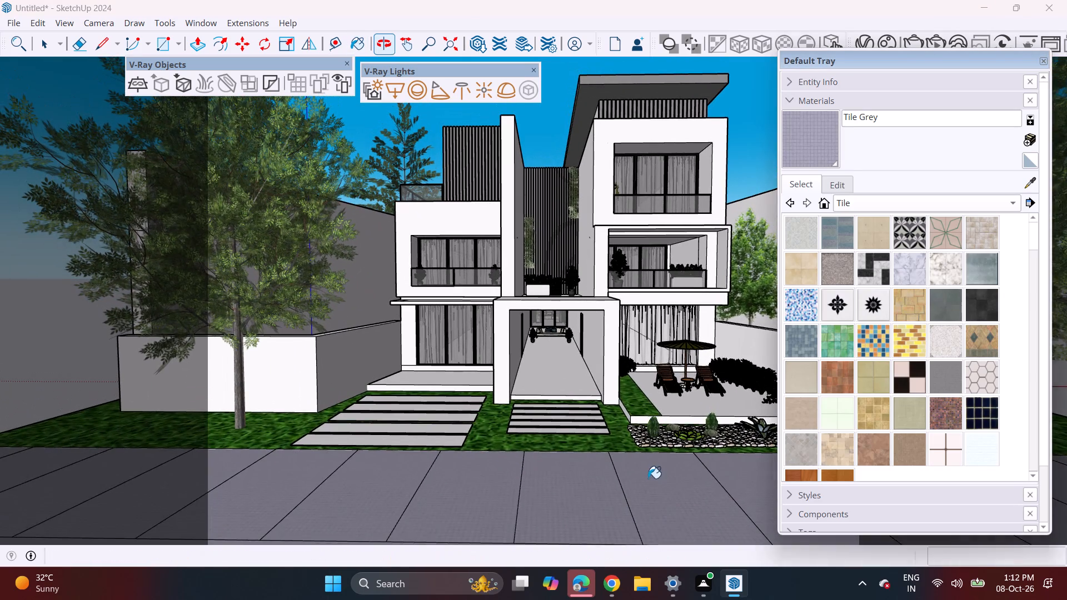
shift+middle_drag(679, 464, 661, 470)
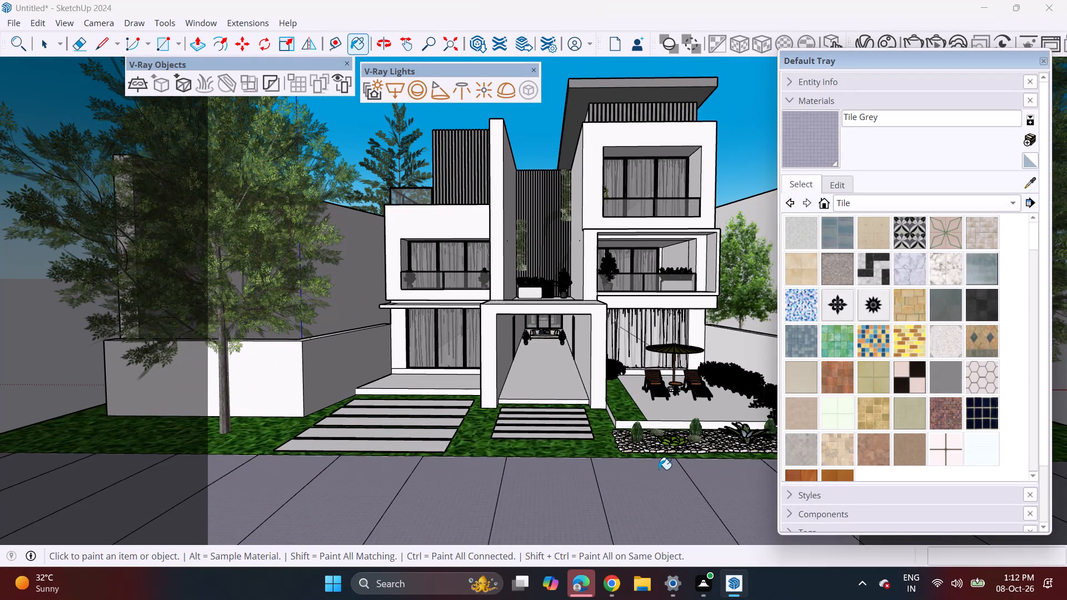
middle_drag(637, 476, 651, 451)
shift+middle_drag(665, 442, 649, 444)
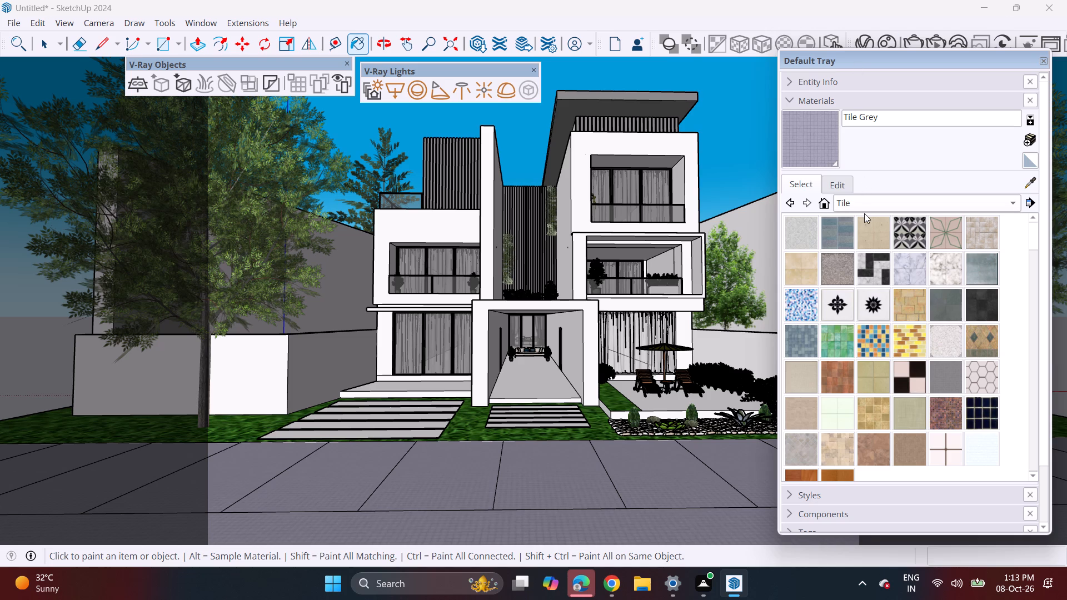
Paint the inner frame faces, side wall and overhead surfaces of the middle-storey balcony above the patio with Wood Veneer 01 from the Wood collection.
click(857, 200)
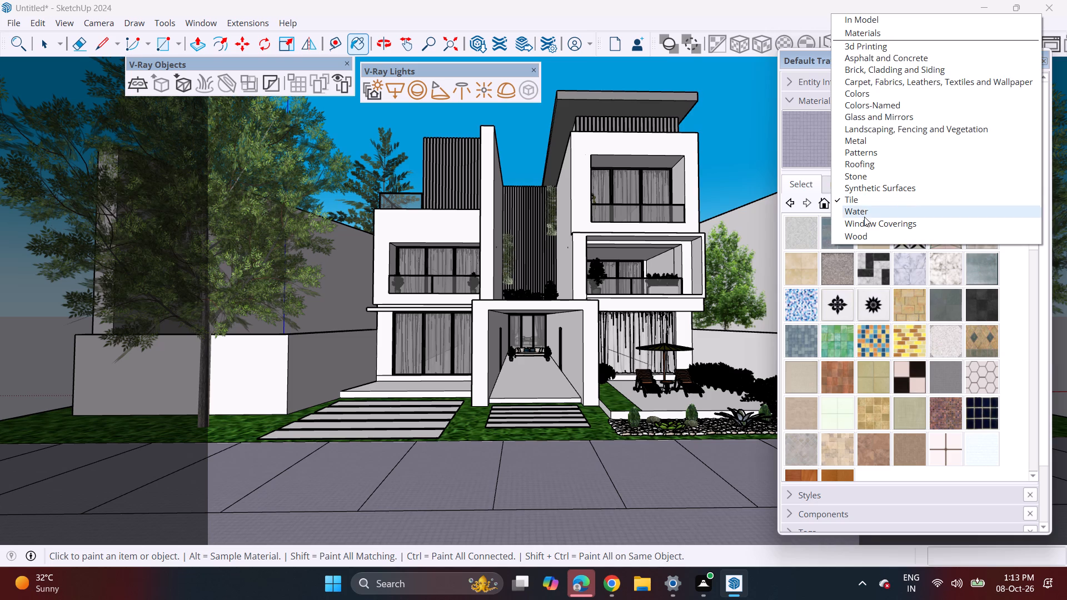
click(864, 237)
click(950, 267)
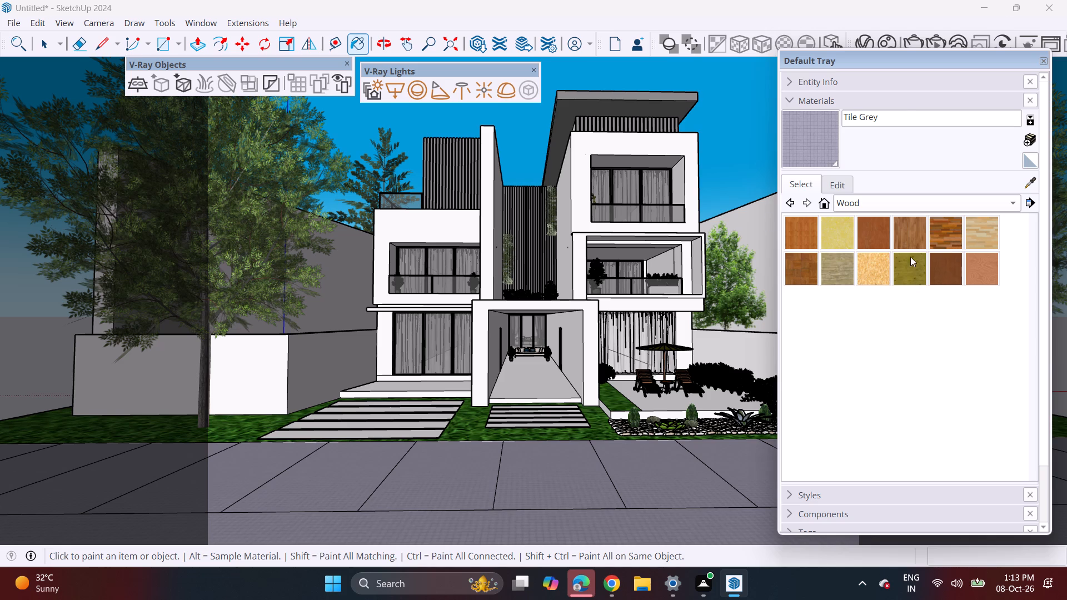
click(698, 248)
scroll(701, 248, up, 2)
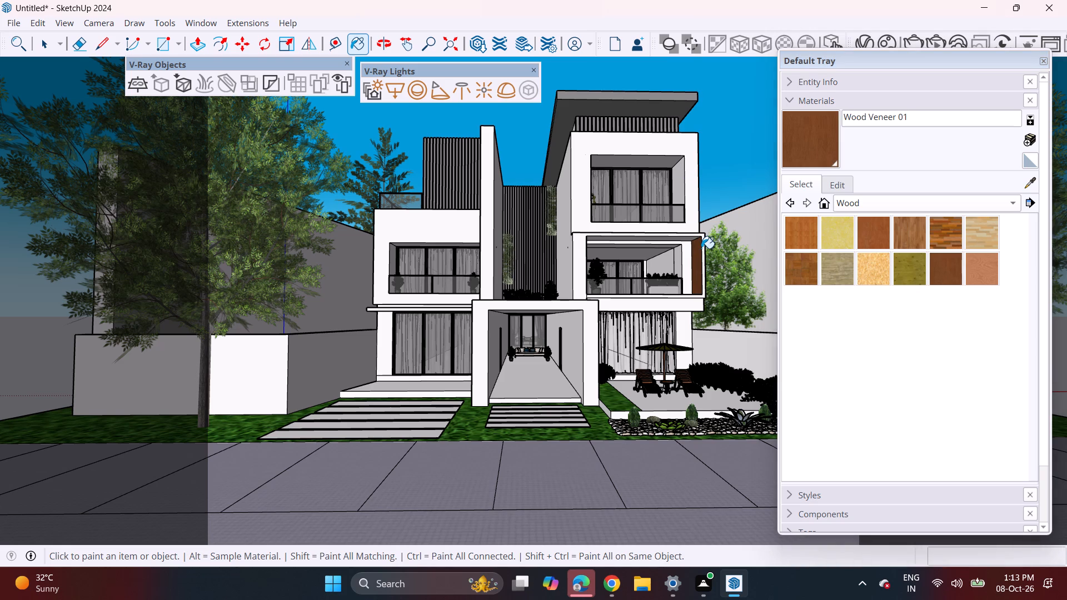
scroll(701, 248, up, 3)
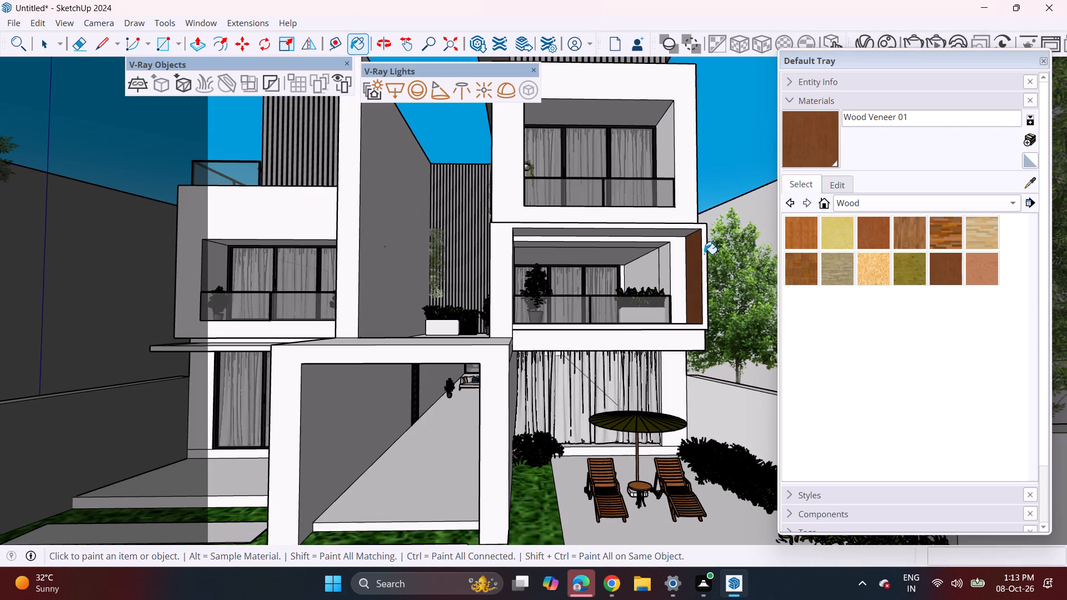
click(676, 247)
scroll(669, 268, up, 2)
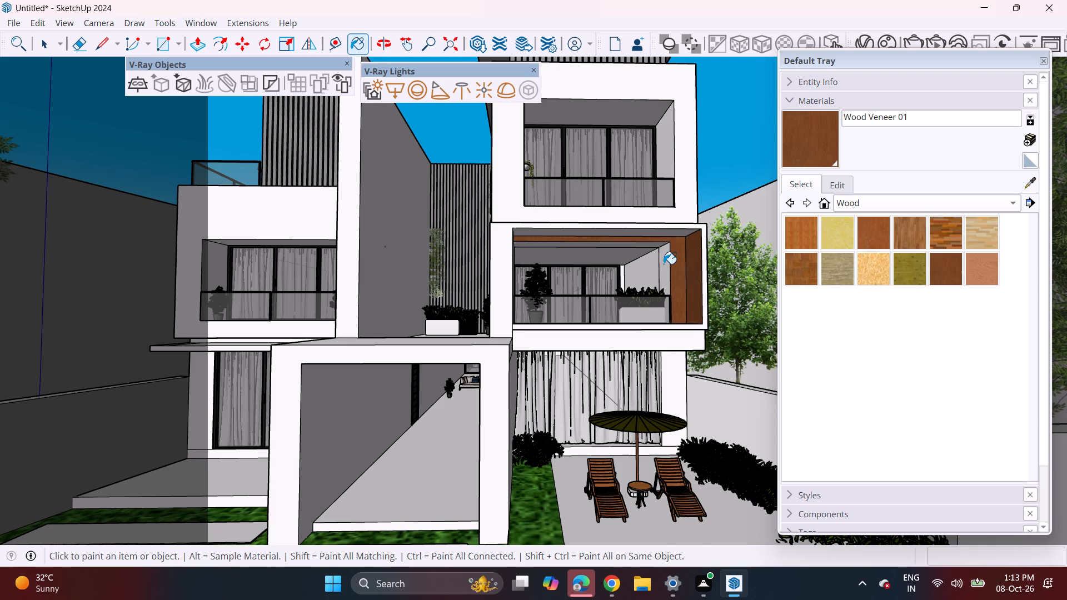
click(661, 267)
click(654, 270)
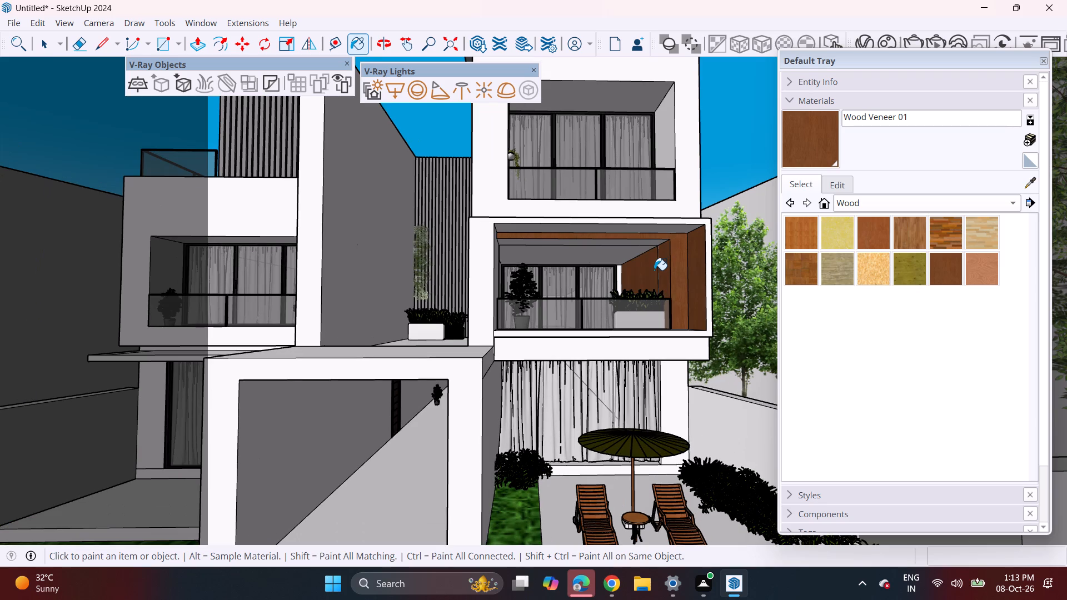
click(655, 242)
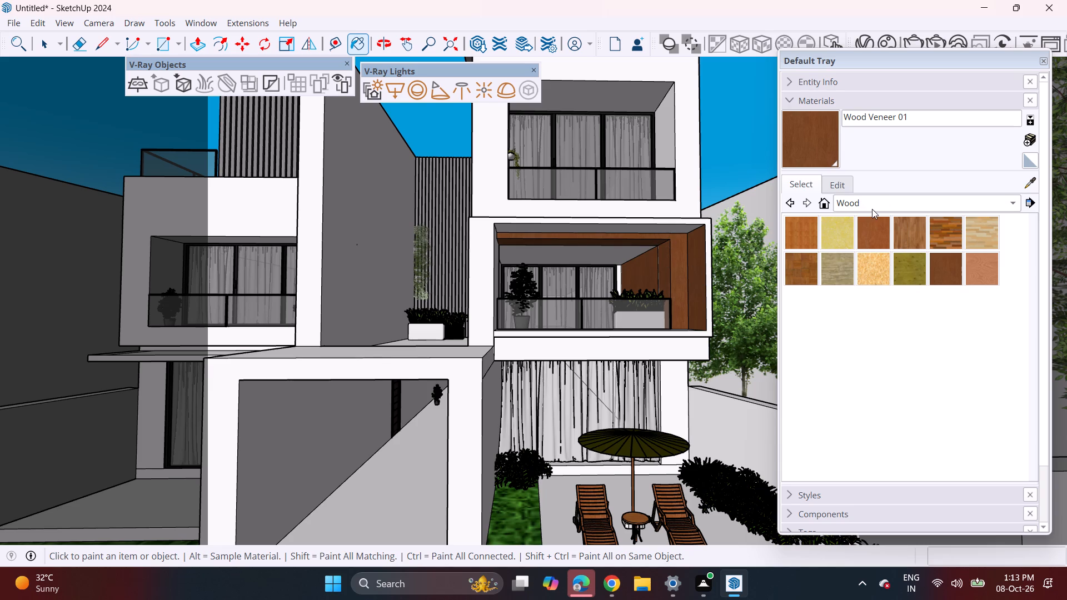
Paint the outer recess's side wall and overhead surface on the middle-storey balcony with Wood Cherry Original from the Wood collection.
click(943, 271)
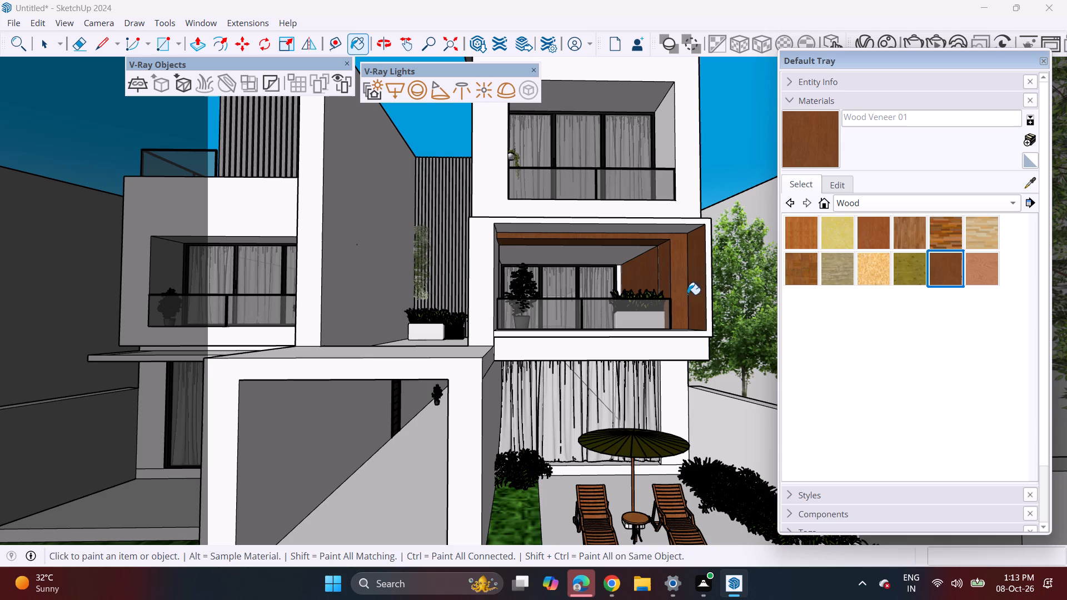
click(865, 247)
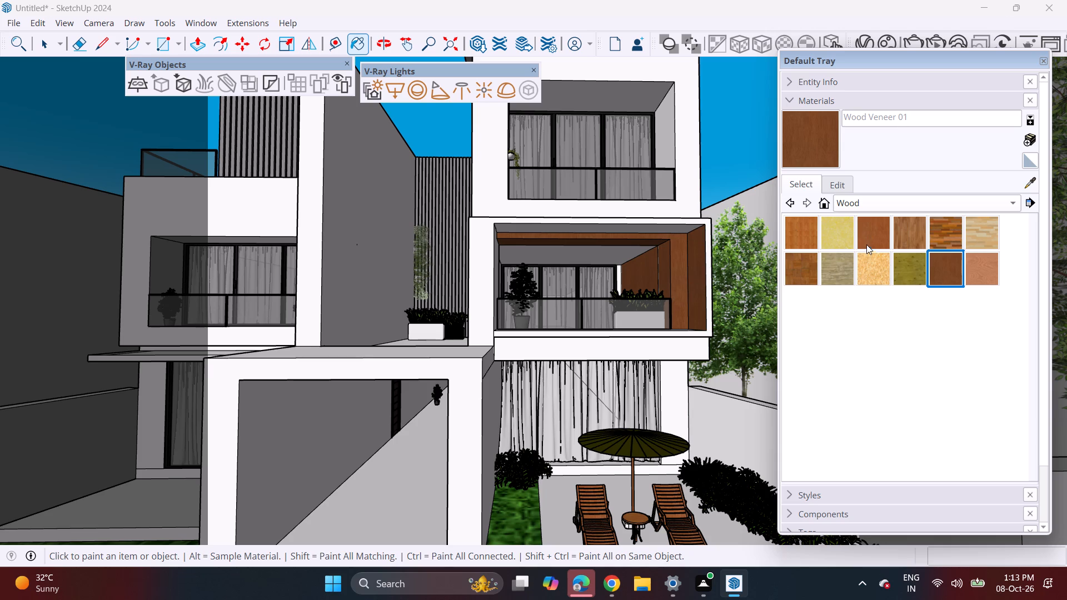
click(868, 238)
click(695, 293)
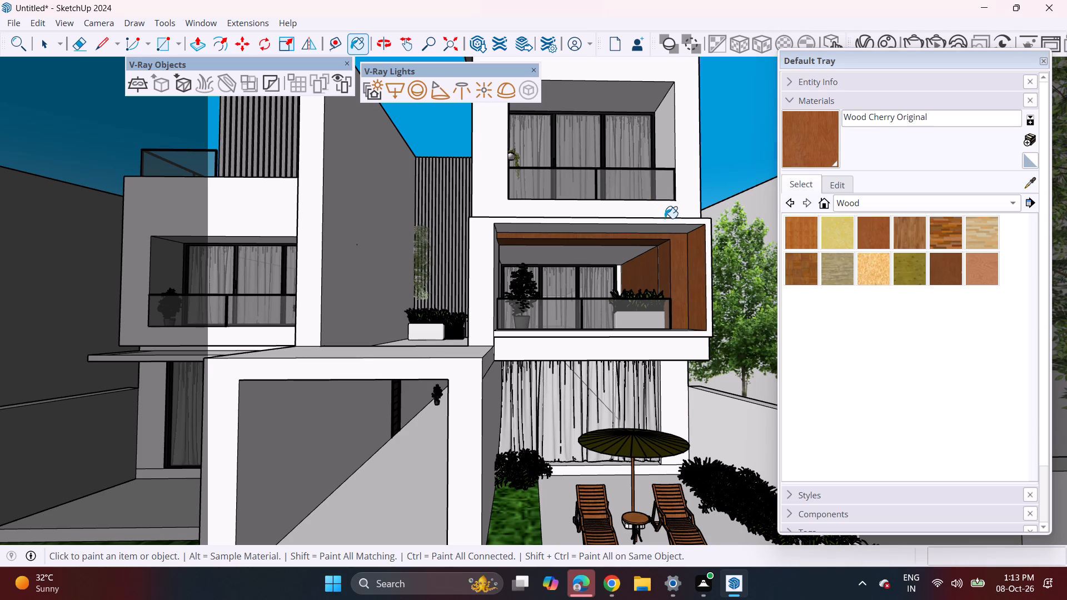
click(674, 229)
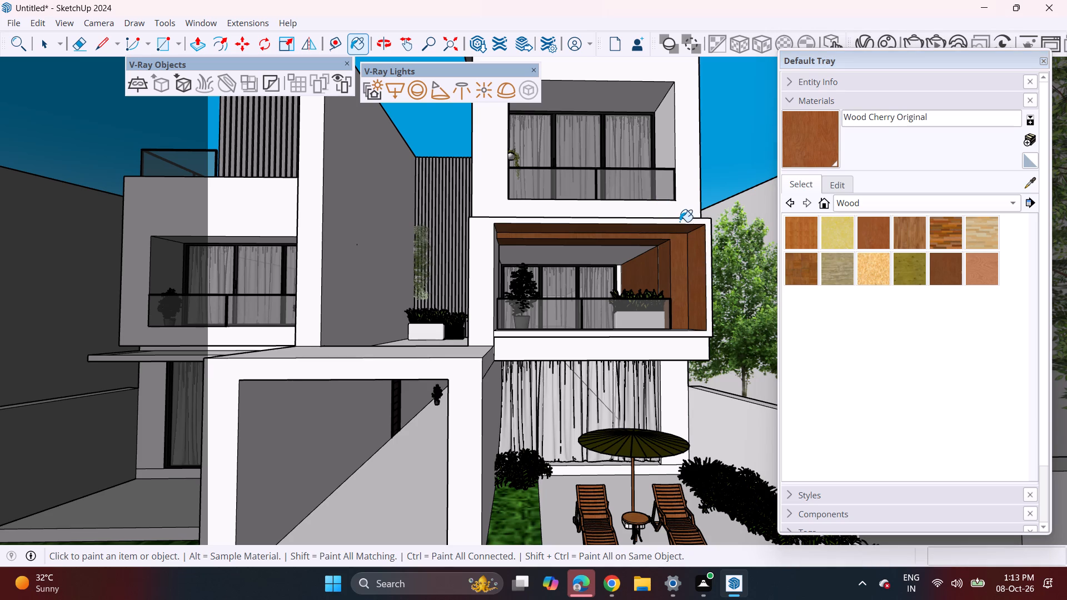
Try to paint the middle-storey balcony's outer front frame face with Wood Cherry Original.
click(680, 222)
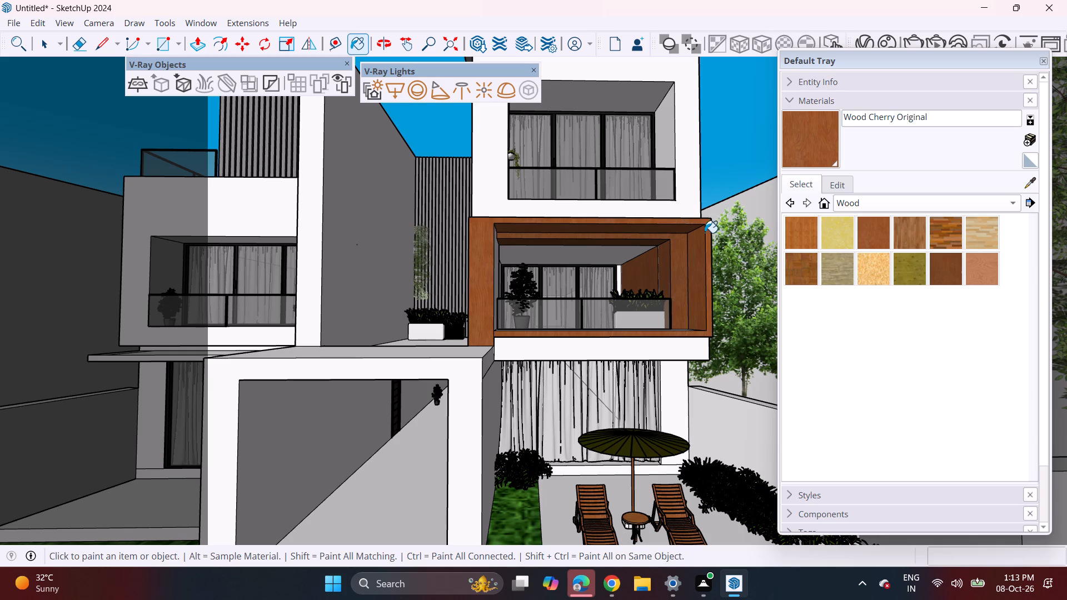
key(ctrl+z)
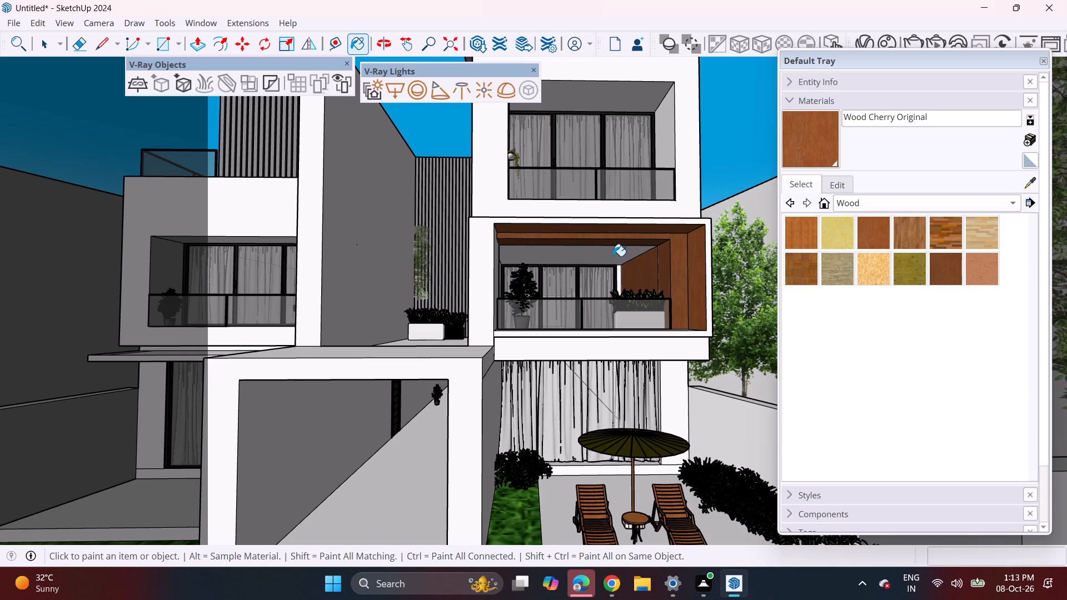
Draw a vertical line about 5 7/8" long from the balcony opening's upper corner to the frame's top edge, separating the wide pillar.
click(92, 51)
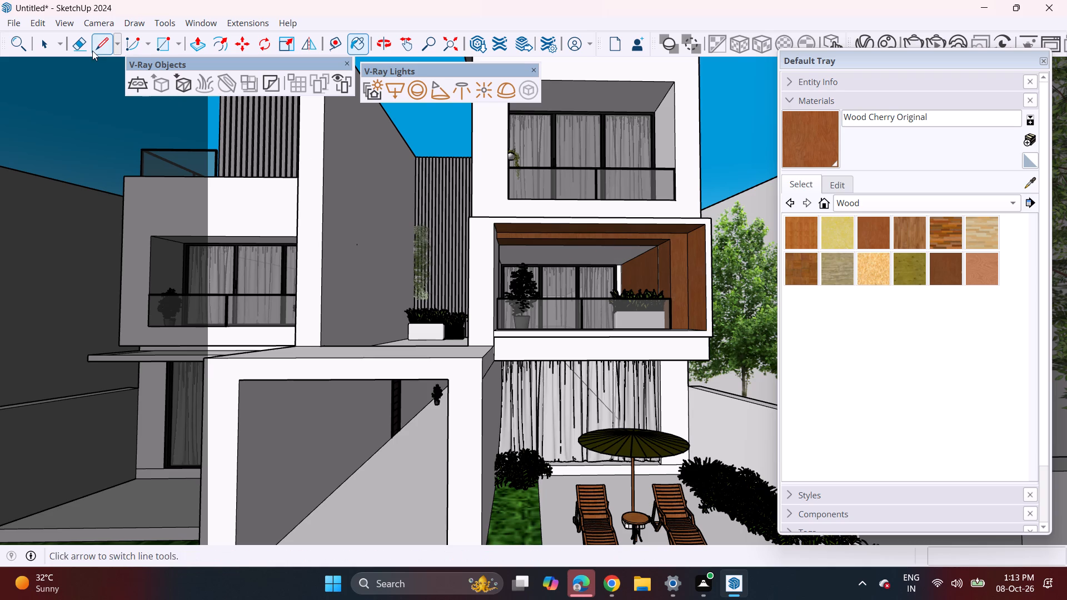
scroll(529, 224, up, 5)
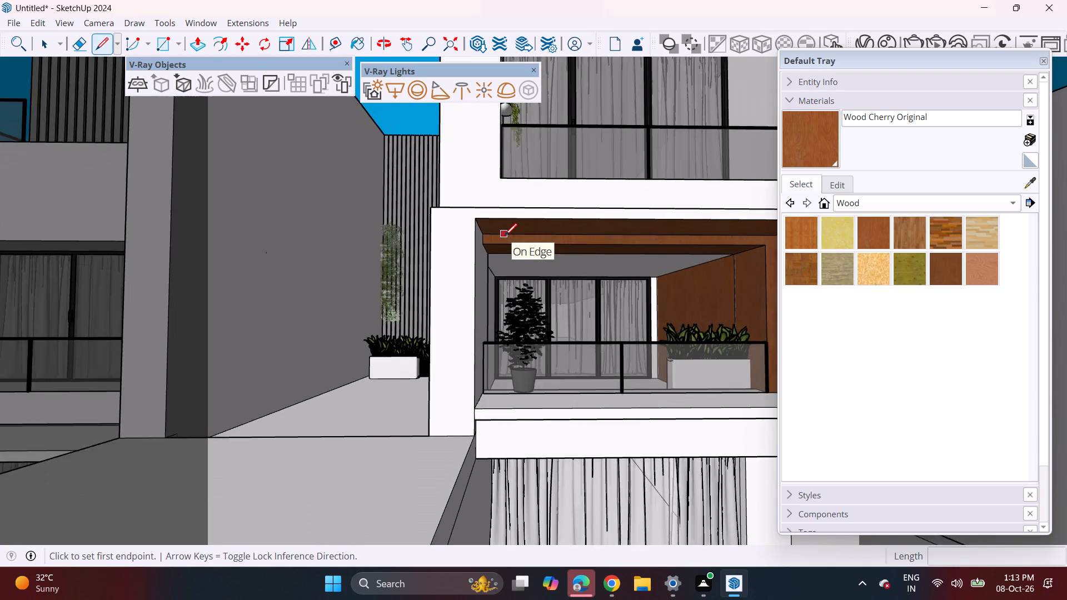
scroll(505, 236, up, 1)
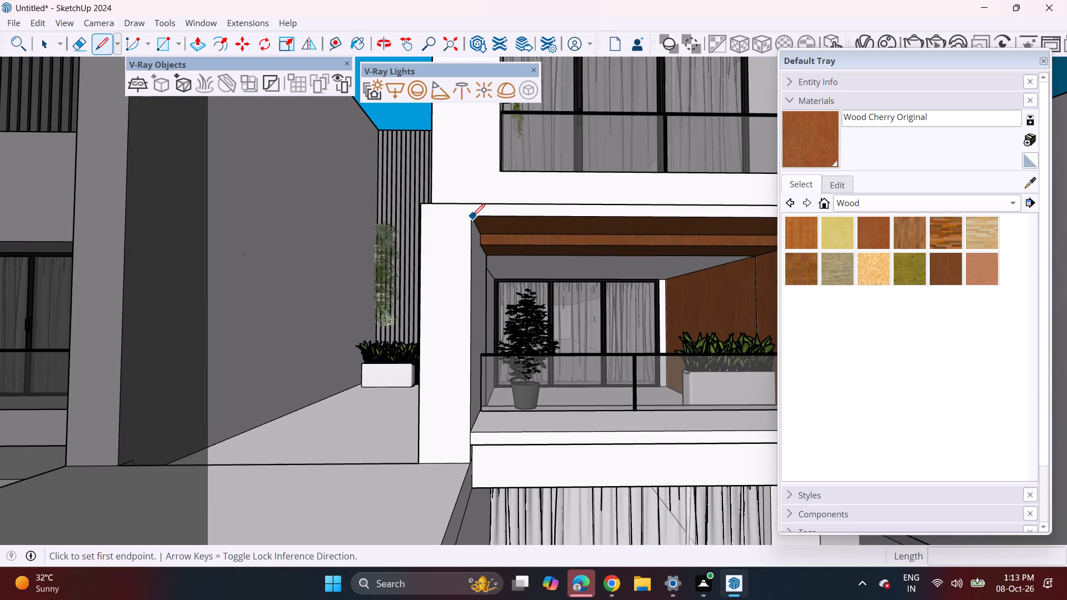
click(472, 216)
click(473, 202)
click(473, 216)
click(469, 217)
click(475, 199)
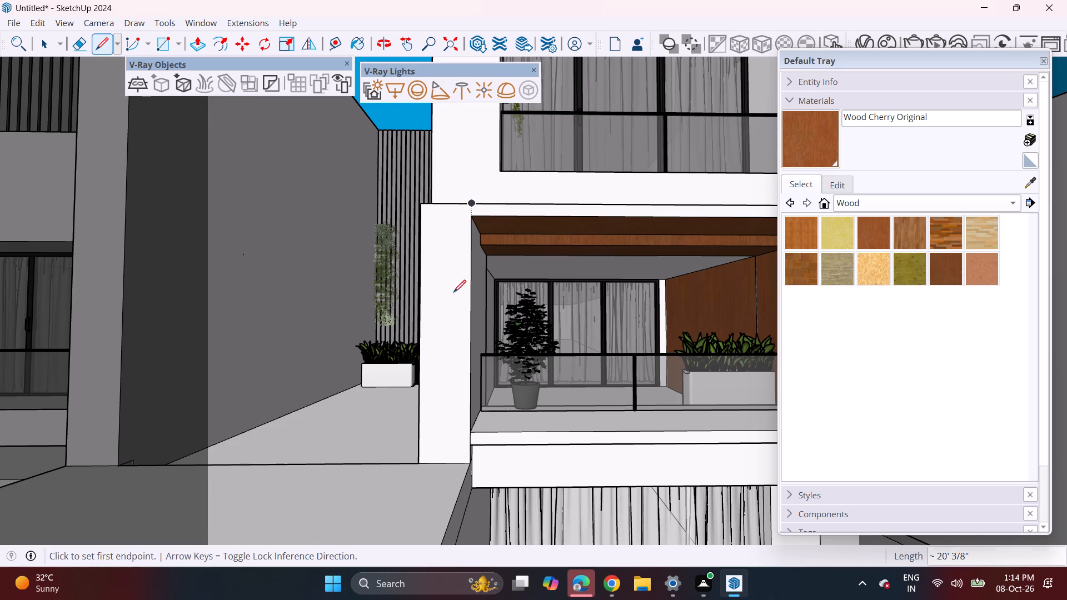
middle_drag(448, 305, 423, 421)
key(ctrl+z)
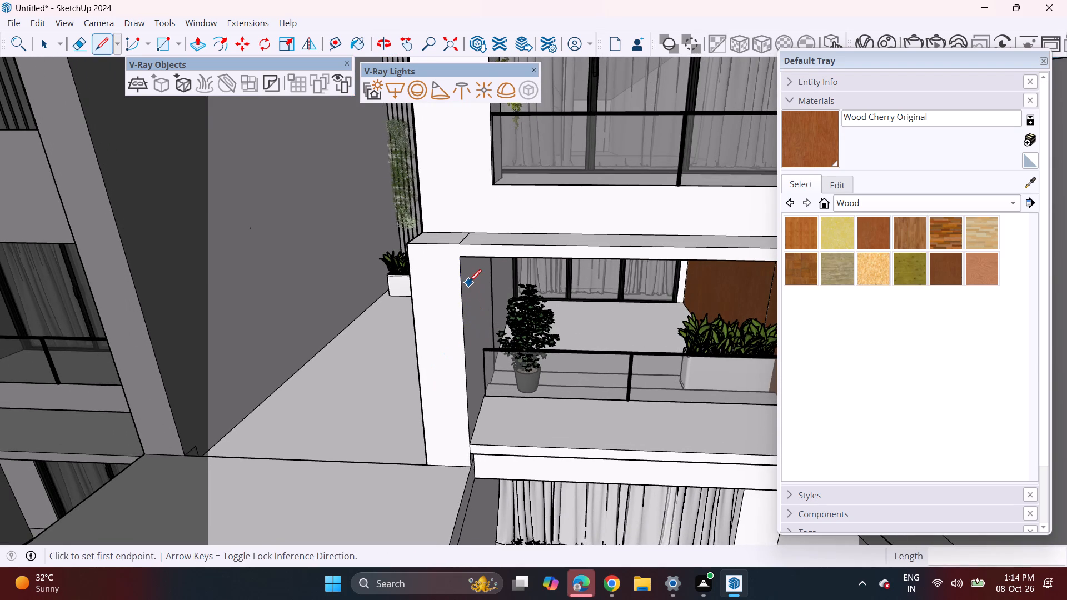
click(464, 244)
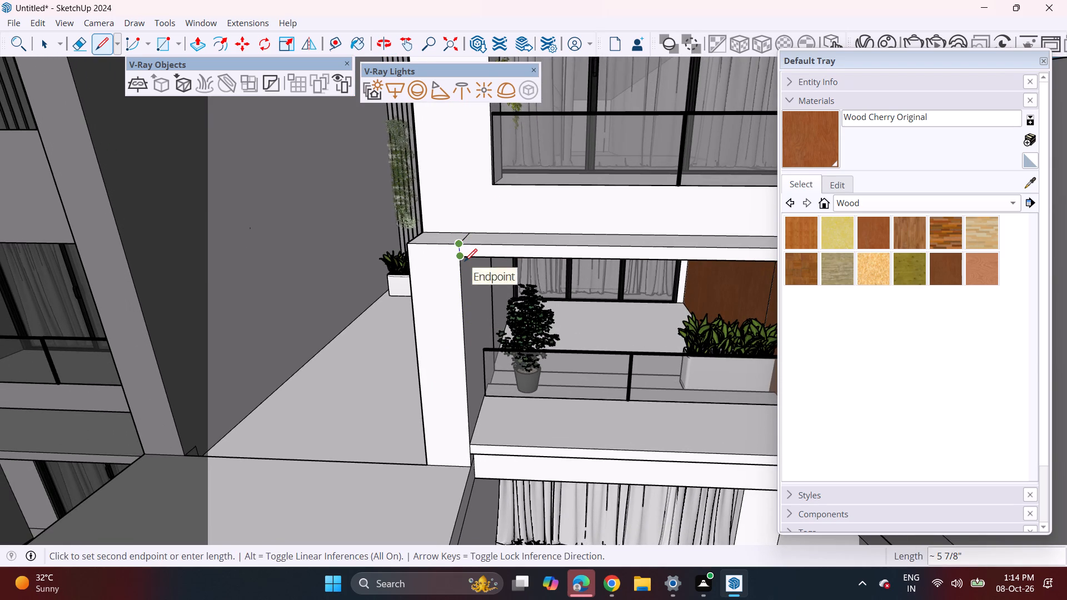
click(465, 261)
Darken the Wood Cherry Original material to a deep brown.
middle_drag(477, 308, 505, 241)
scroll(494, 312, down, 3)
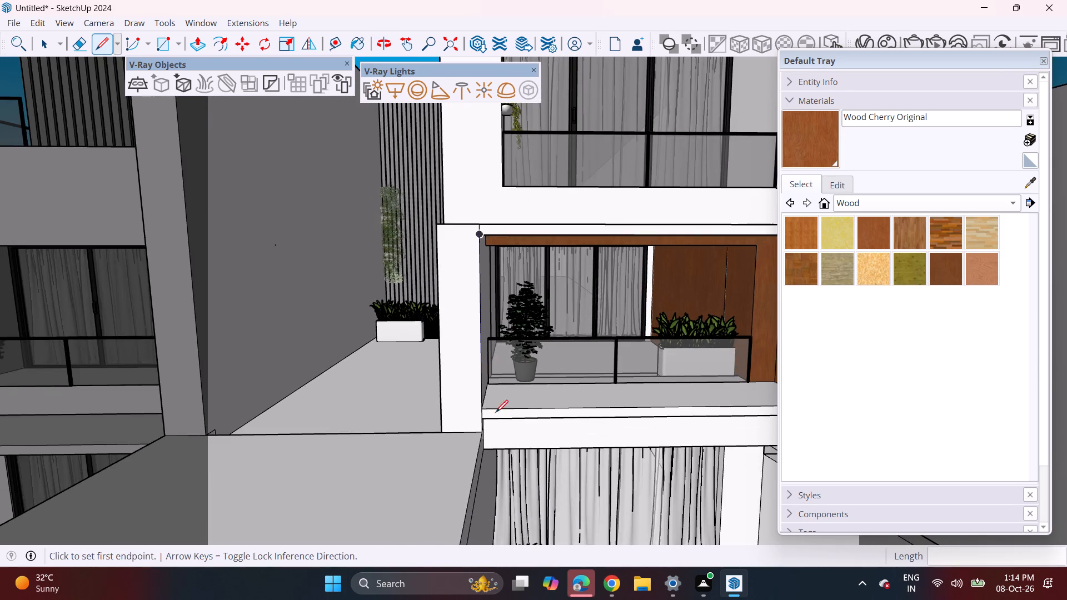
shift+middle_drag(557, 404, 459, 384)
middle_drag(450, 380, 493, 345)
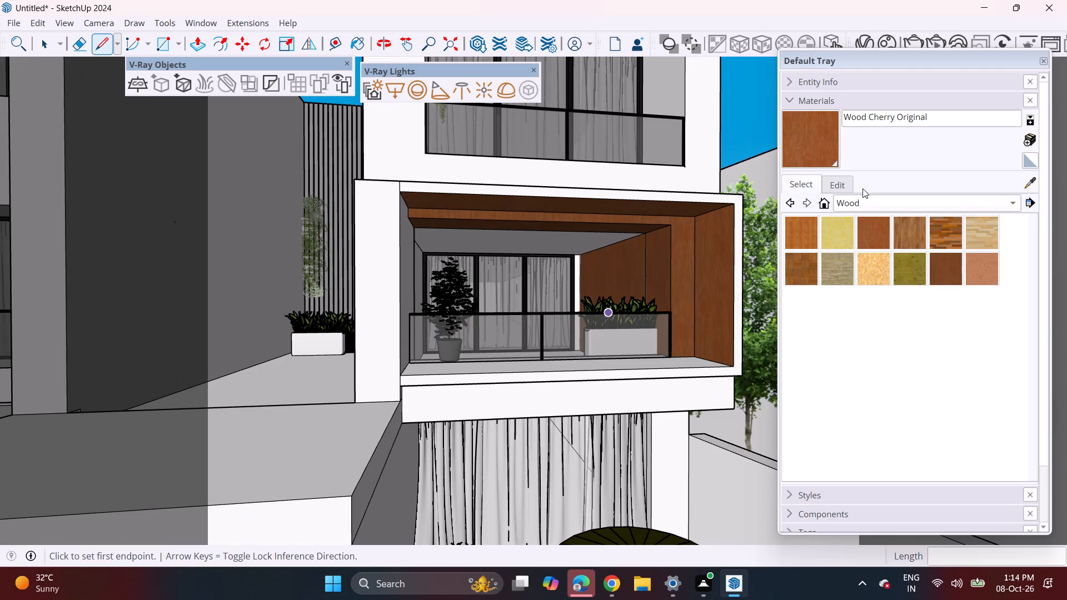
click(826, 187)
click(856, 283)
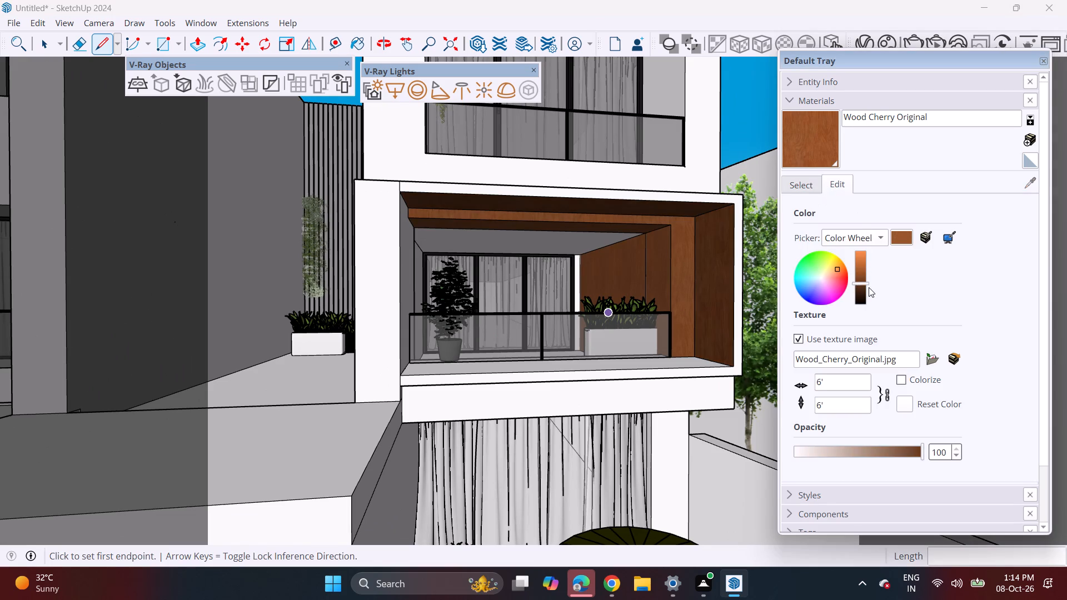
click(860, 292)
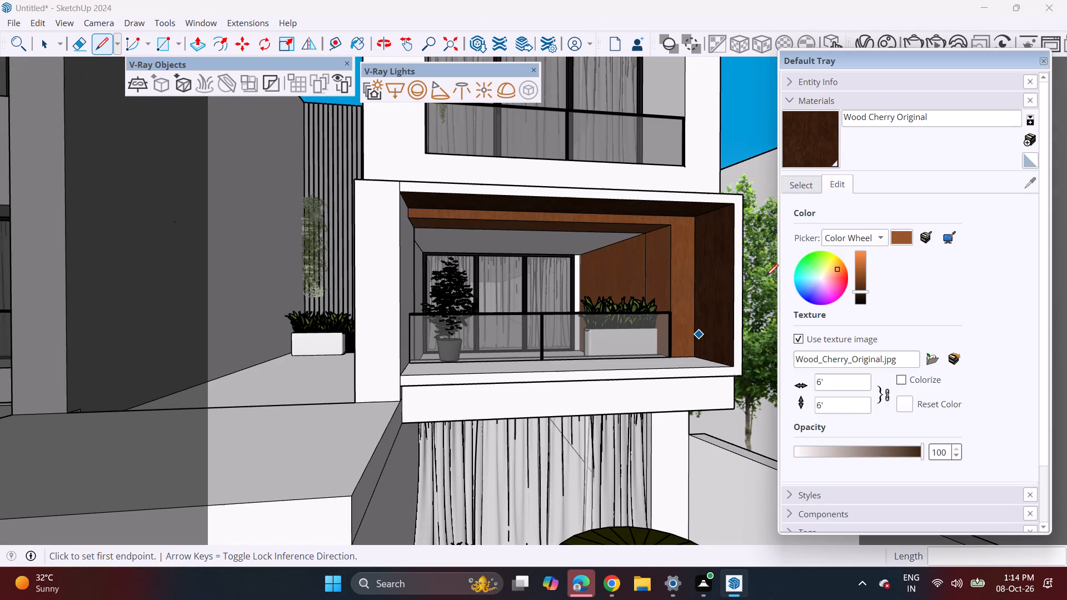
Paint the balcony's outer front frame face and the floor ledge inside it with the darkened Wood Cherry Original.
click(808, 191)
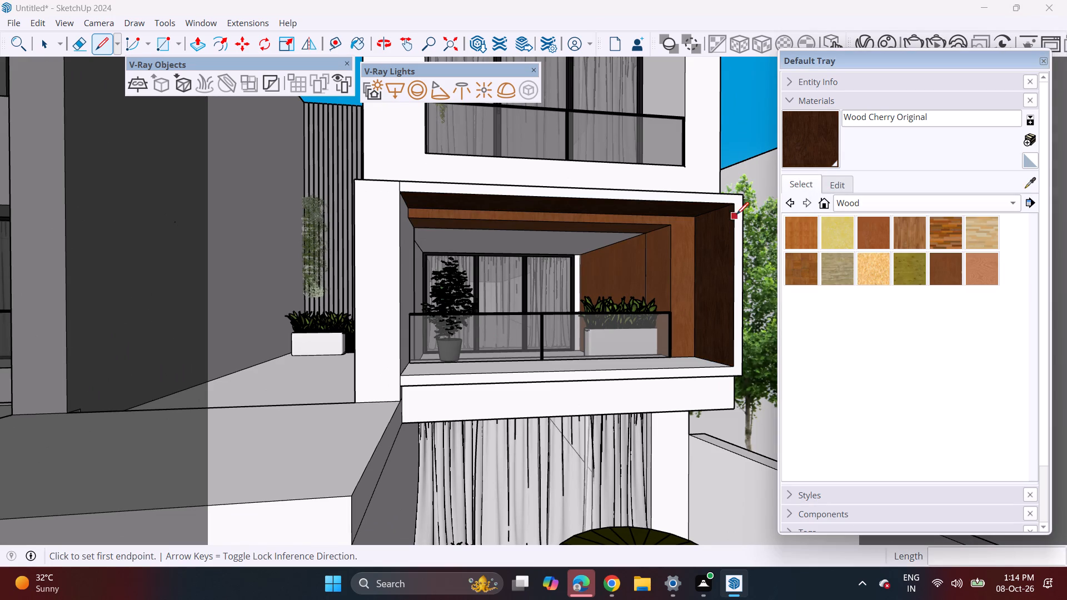
double_click(1022, 180)
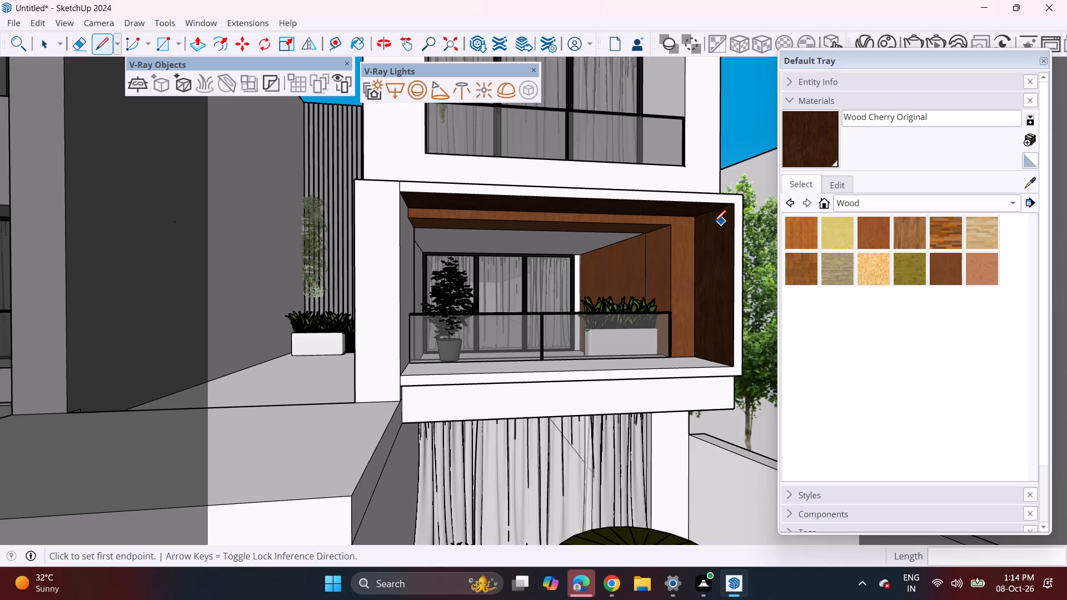
click(825, 151)
click(741, 241)
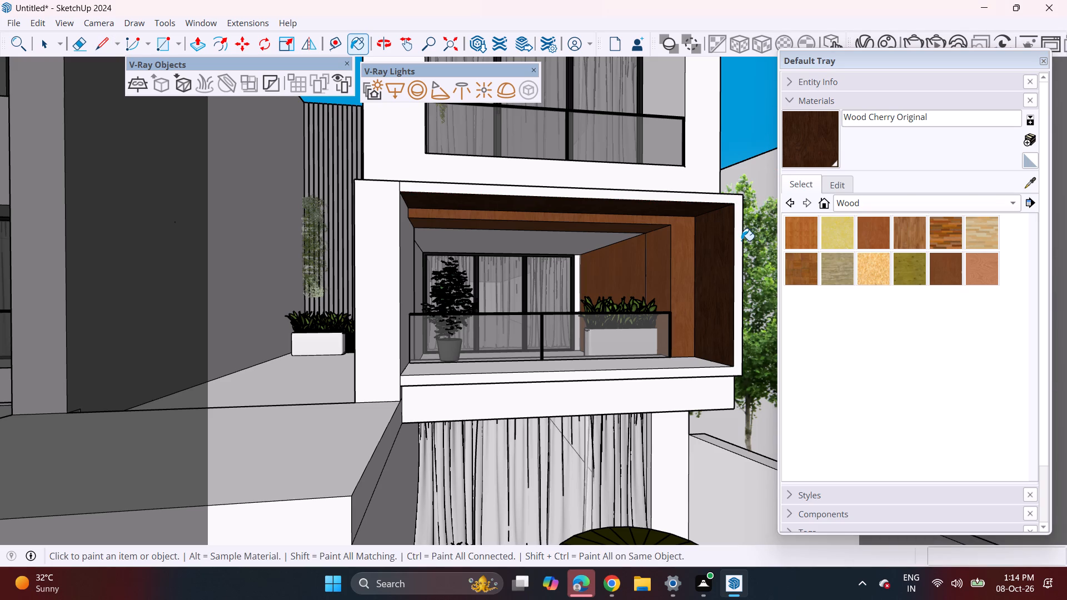
click(679, 361)
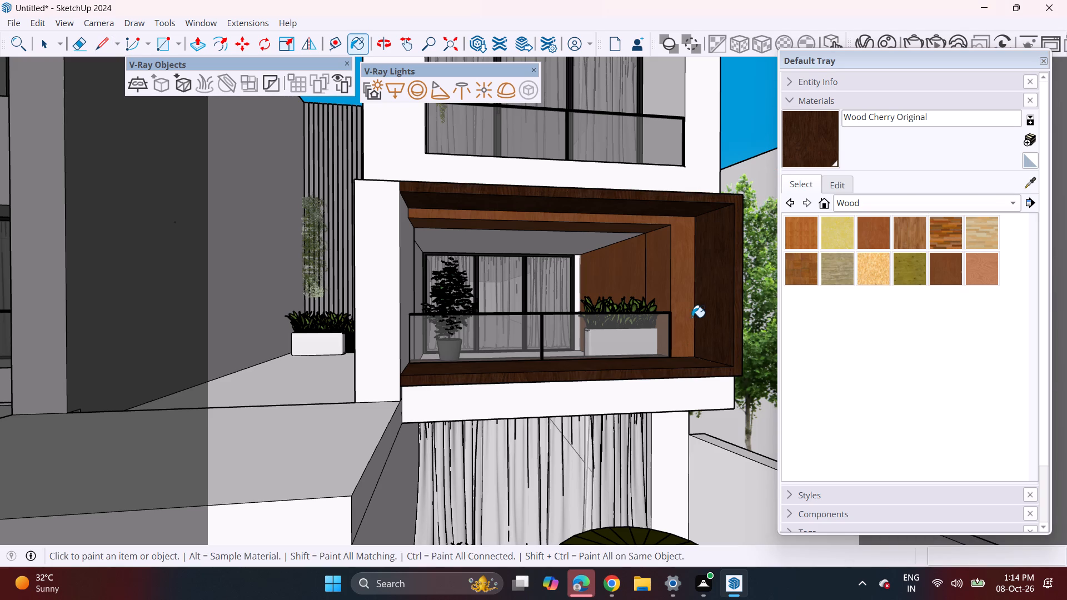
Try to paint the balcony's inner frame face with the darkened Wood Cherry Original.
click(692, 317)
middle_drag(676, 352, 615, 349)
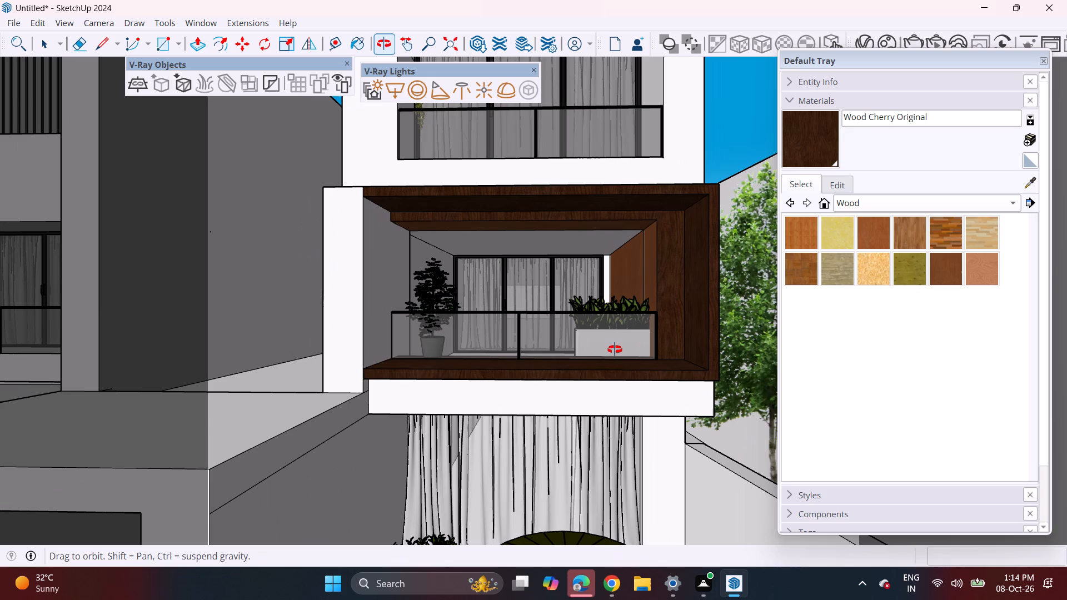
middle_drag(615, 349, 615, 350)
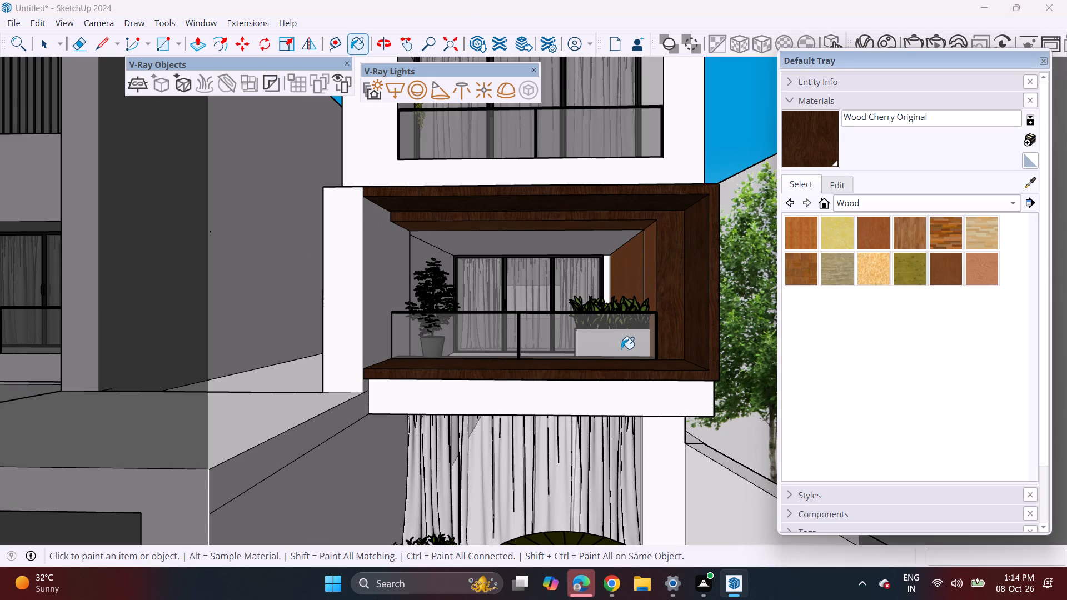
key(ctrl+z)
Adjust the brightness of Wood Cherry Original to a slightly lighter dark brown.
click(843, 180)
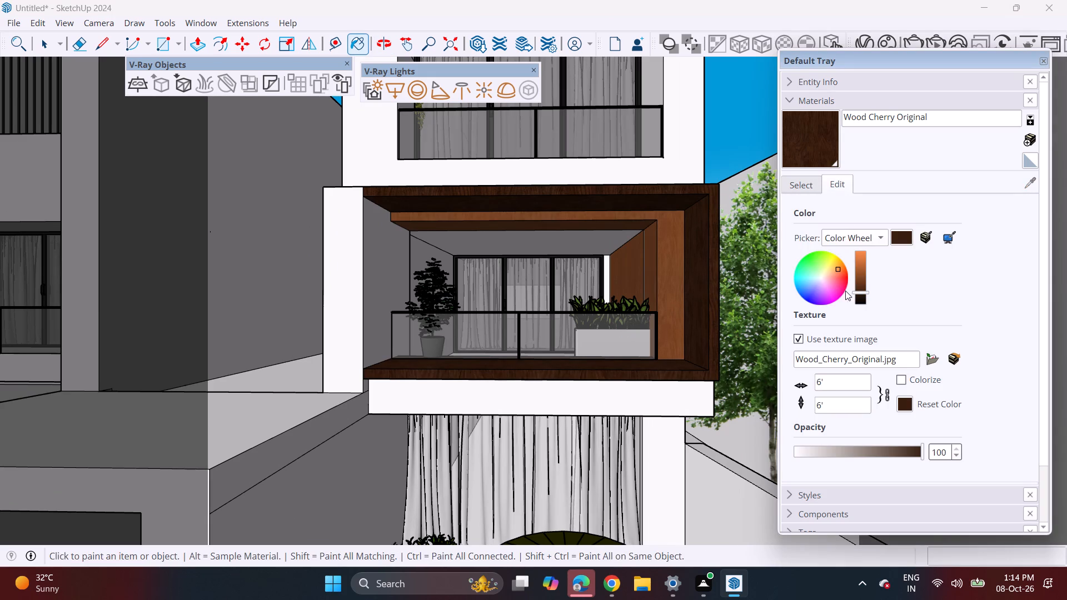
click(861, 298)
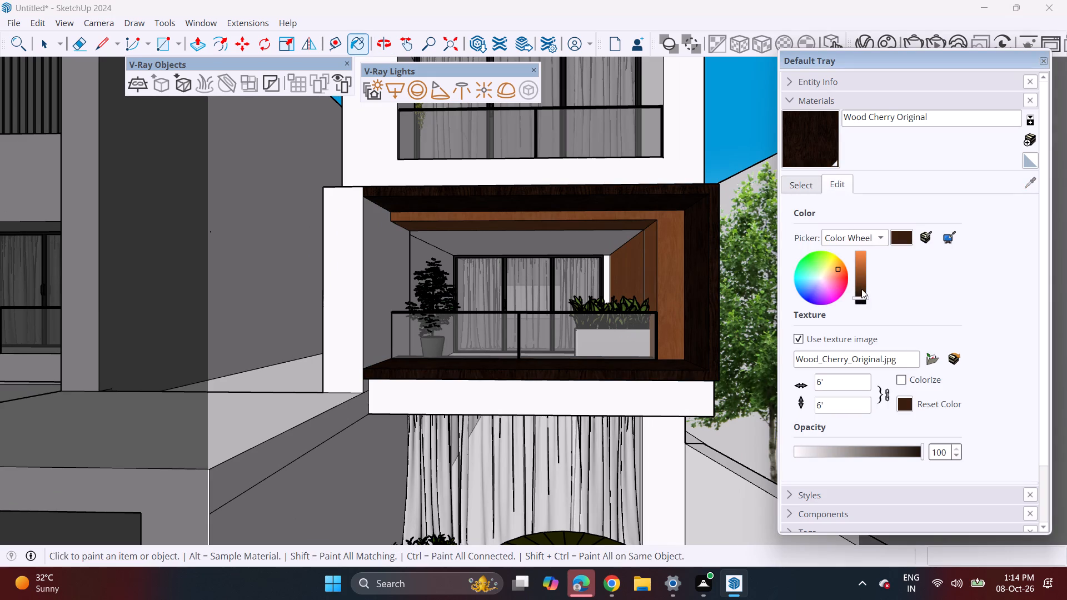
click(861, 289)
click(860, 293)
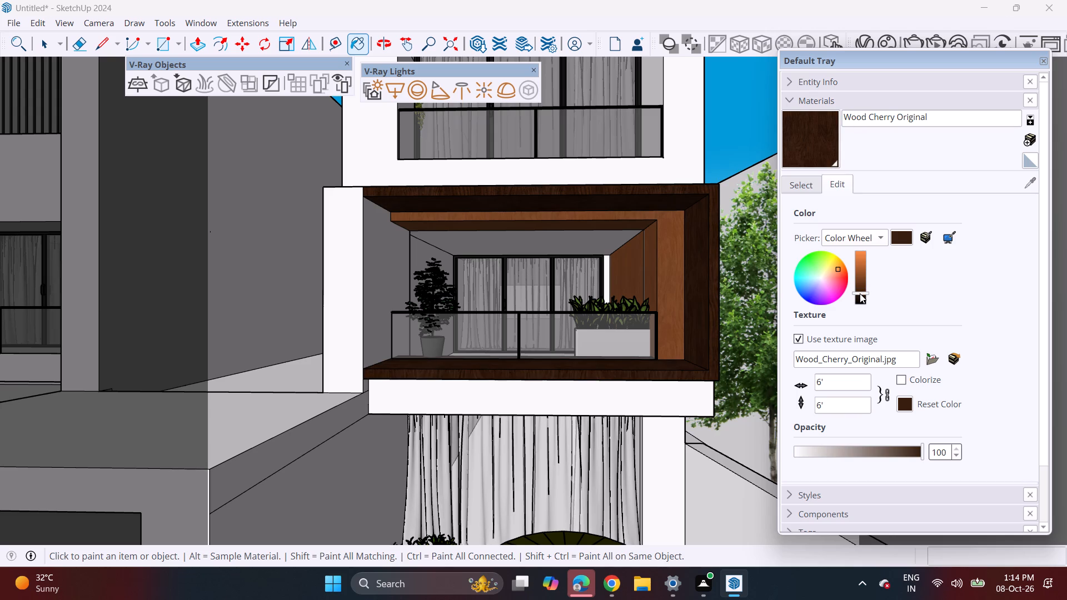
click(857, 289)
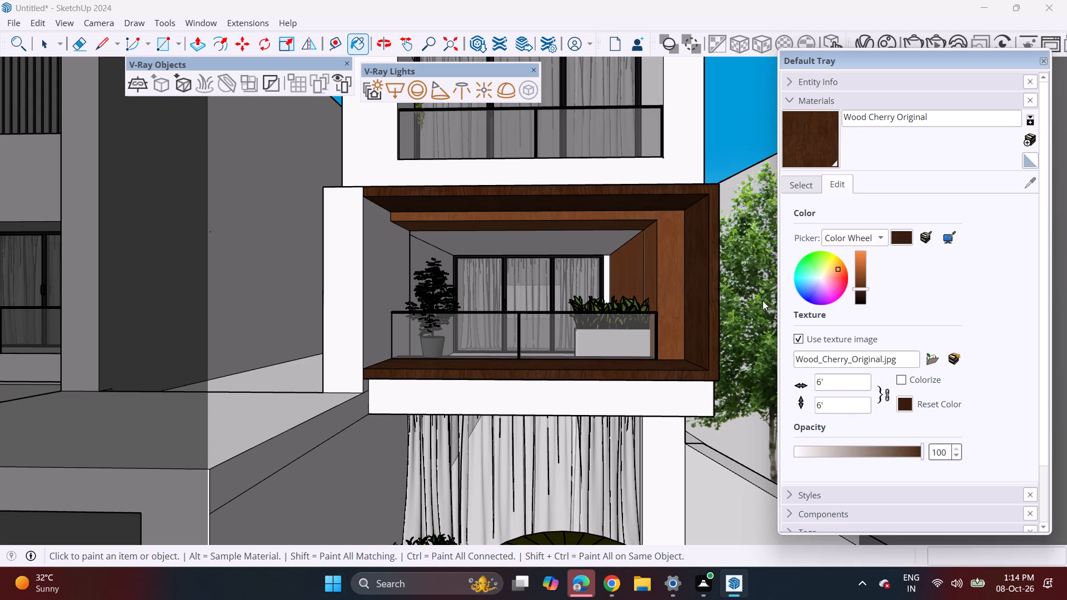
Paint the front section of the balcony's inner side wall, beside the planter, with the dark brown Wood Cherry Original.
middle_drag(643, 314, 685, 337)
scroll(661, 298, up, 7)
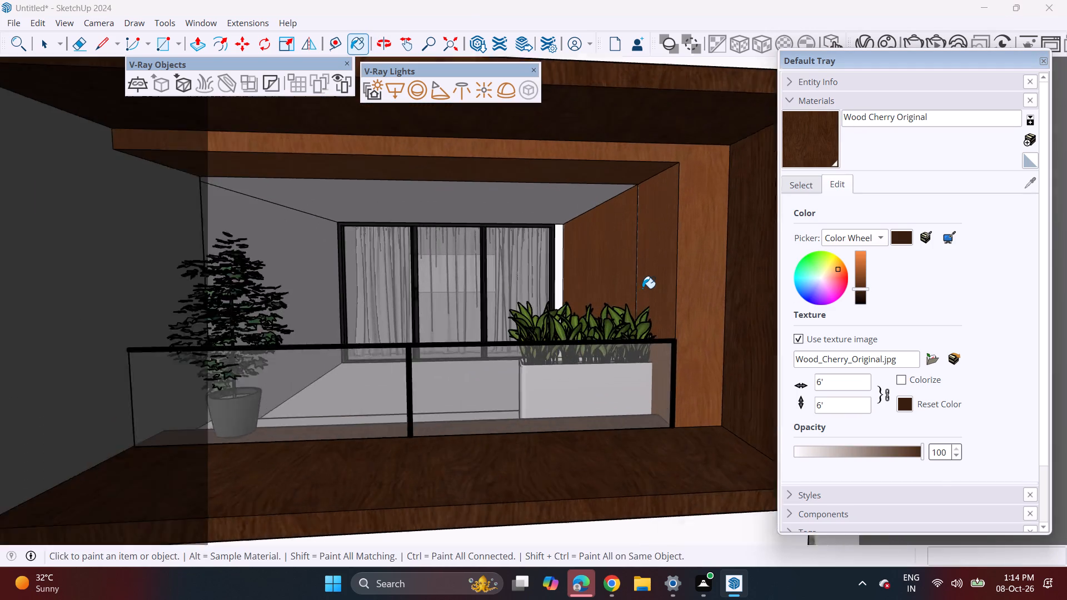
scroll(639, 284, up, 3)
double_click(636, 278)
middle_drag(635, 277, 651, 289)
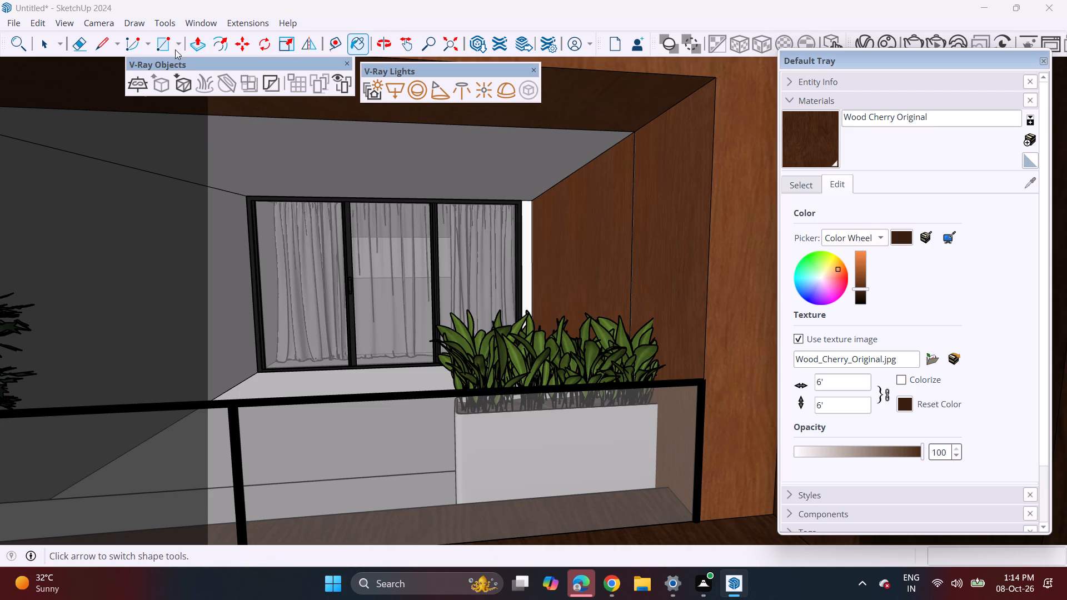
drag(623, 239, 641, 243)
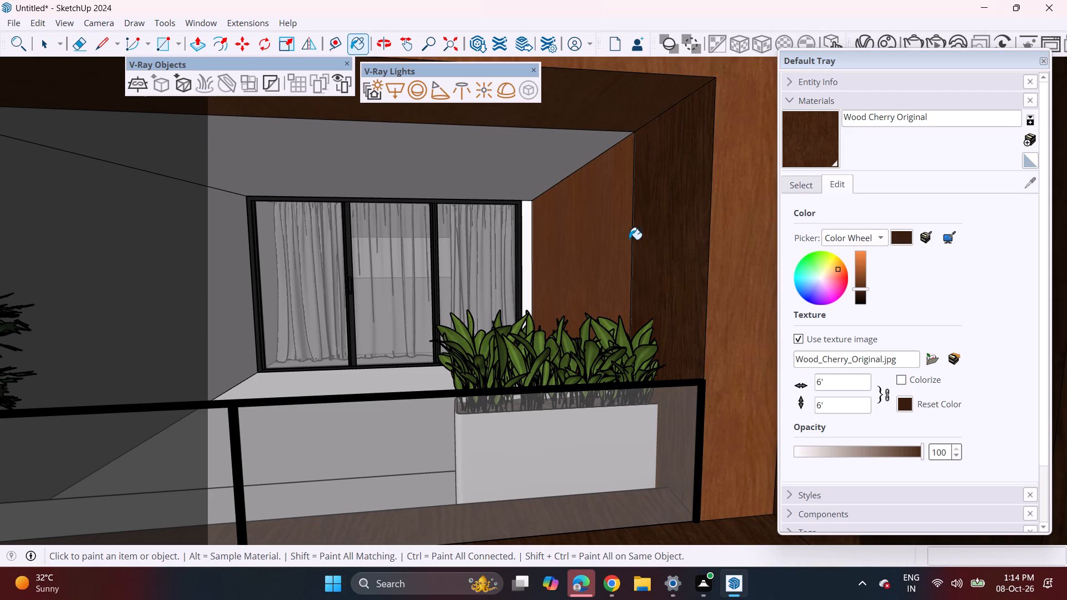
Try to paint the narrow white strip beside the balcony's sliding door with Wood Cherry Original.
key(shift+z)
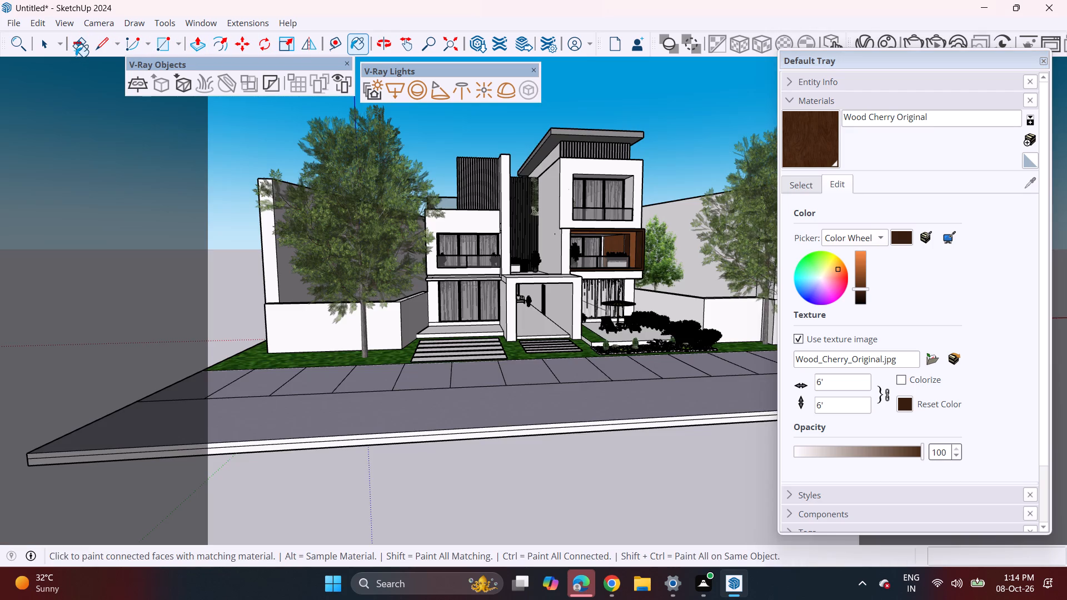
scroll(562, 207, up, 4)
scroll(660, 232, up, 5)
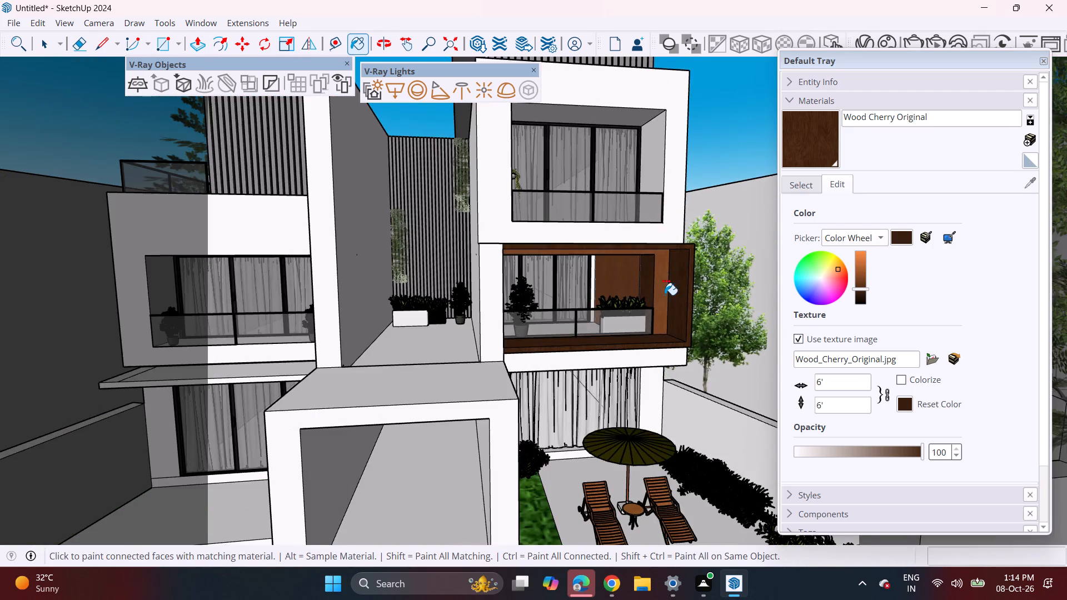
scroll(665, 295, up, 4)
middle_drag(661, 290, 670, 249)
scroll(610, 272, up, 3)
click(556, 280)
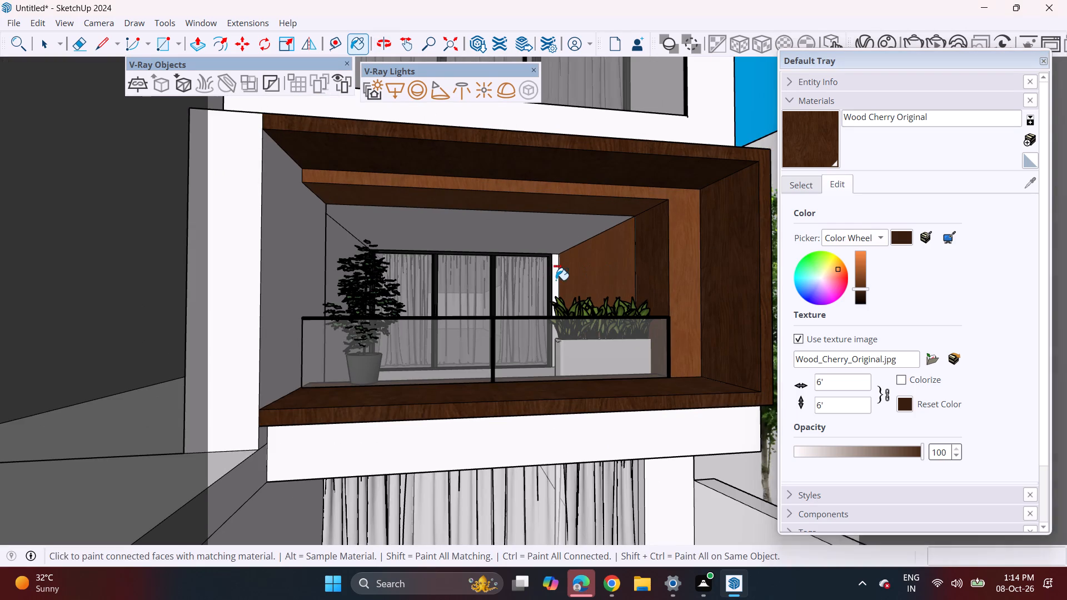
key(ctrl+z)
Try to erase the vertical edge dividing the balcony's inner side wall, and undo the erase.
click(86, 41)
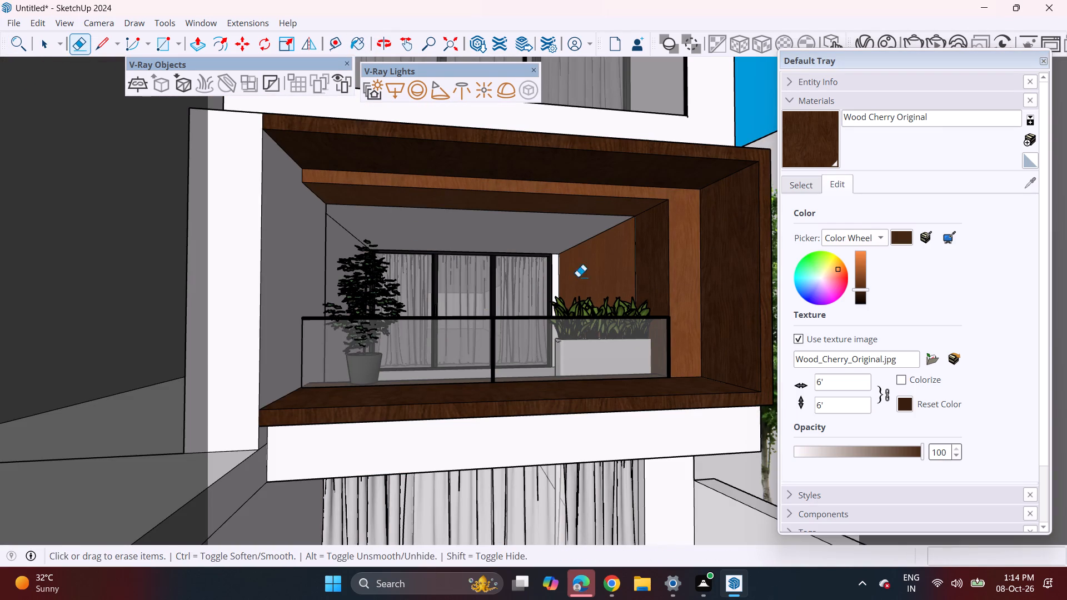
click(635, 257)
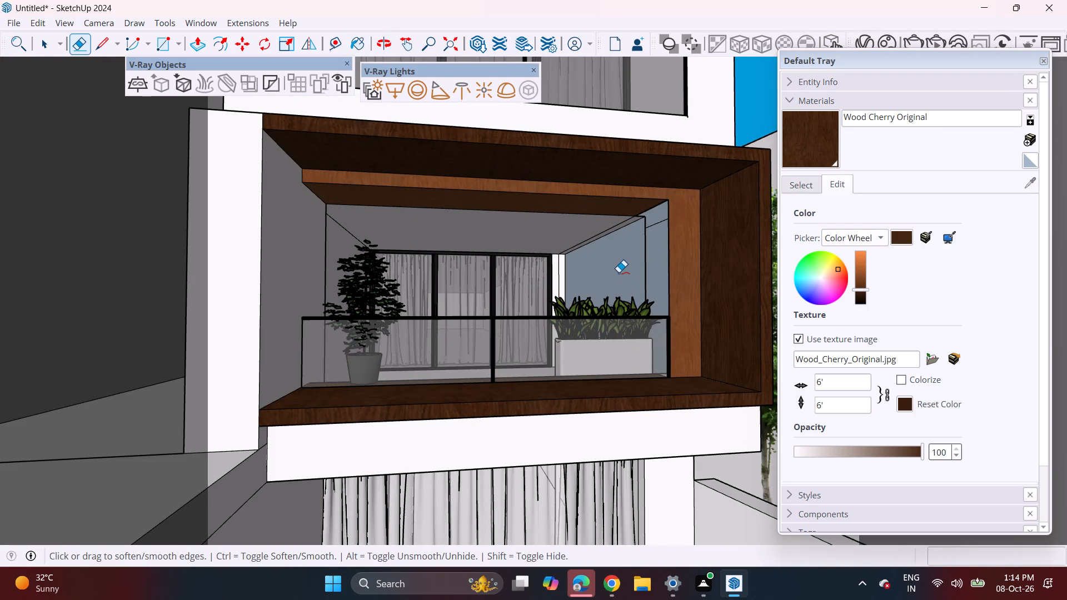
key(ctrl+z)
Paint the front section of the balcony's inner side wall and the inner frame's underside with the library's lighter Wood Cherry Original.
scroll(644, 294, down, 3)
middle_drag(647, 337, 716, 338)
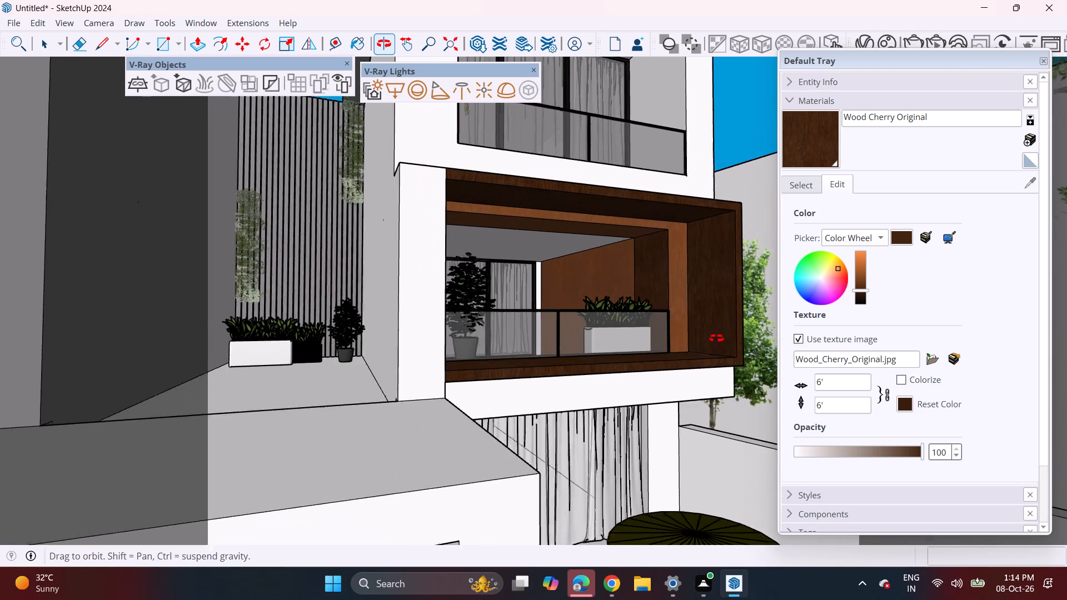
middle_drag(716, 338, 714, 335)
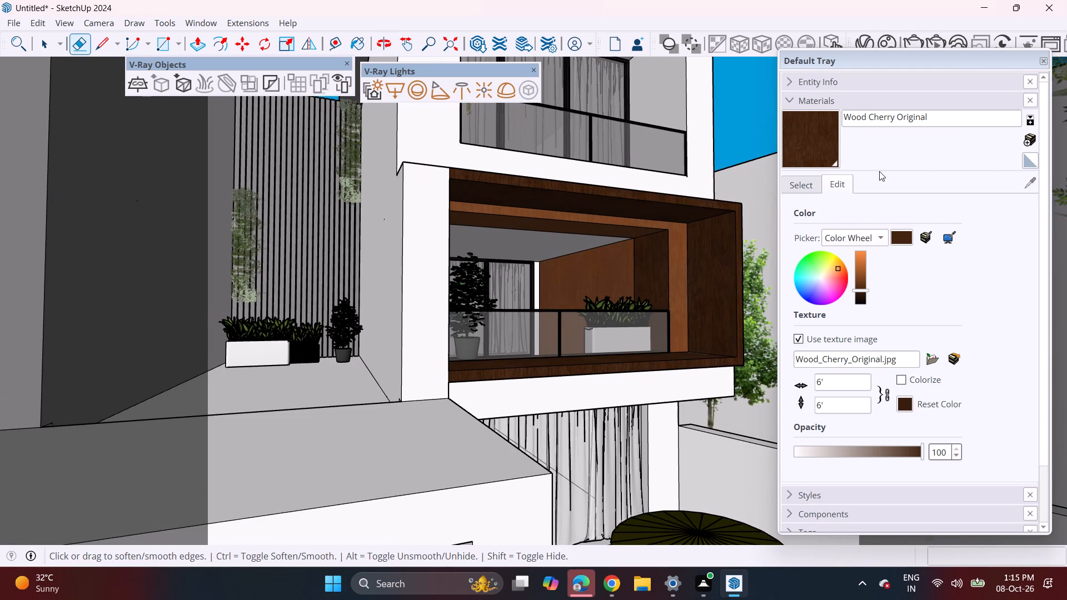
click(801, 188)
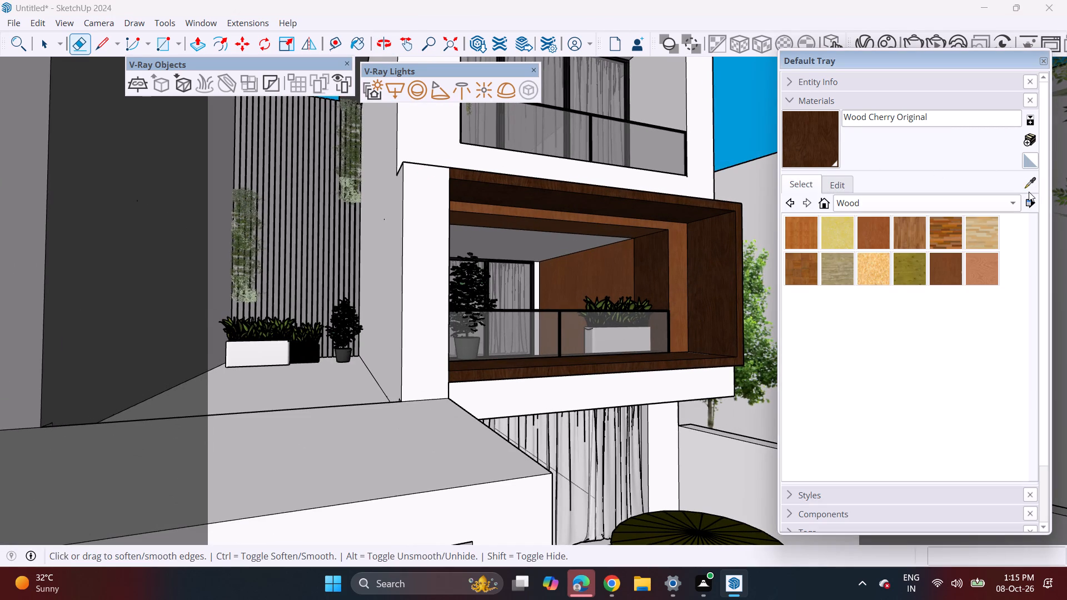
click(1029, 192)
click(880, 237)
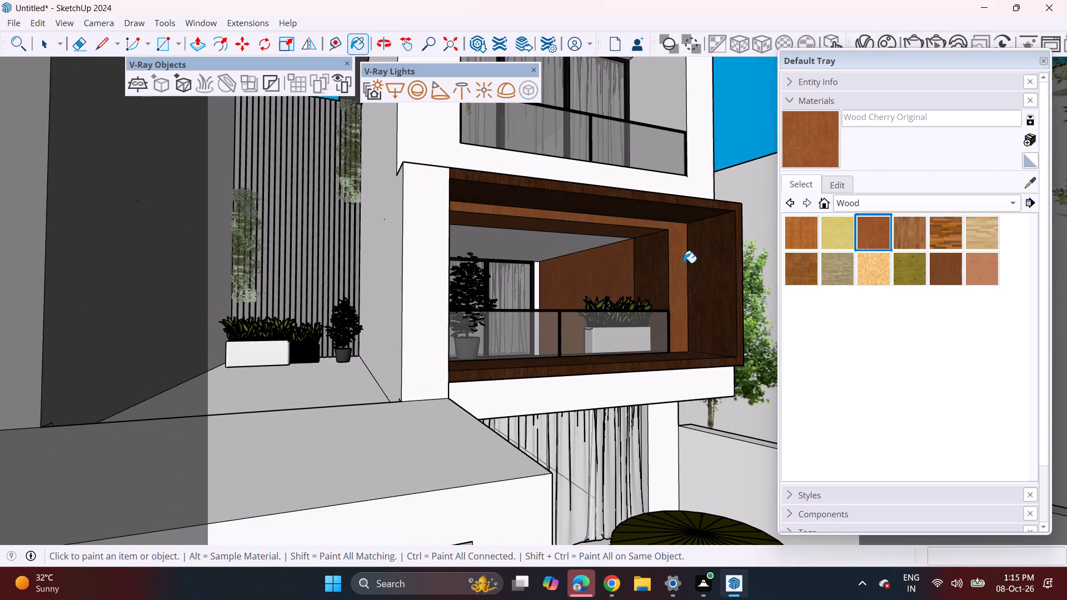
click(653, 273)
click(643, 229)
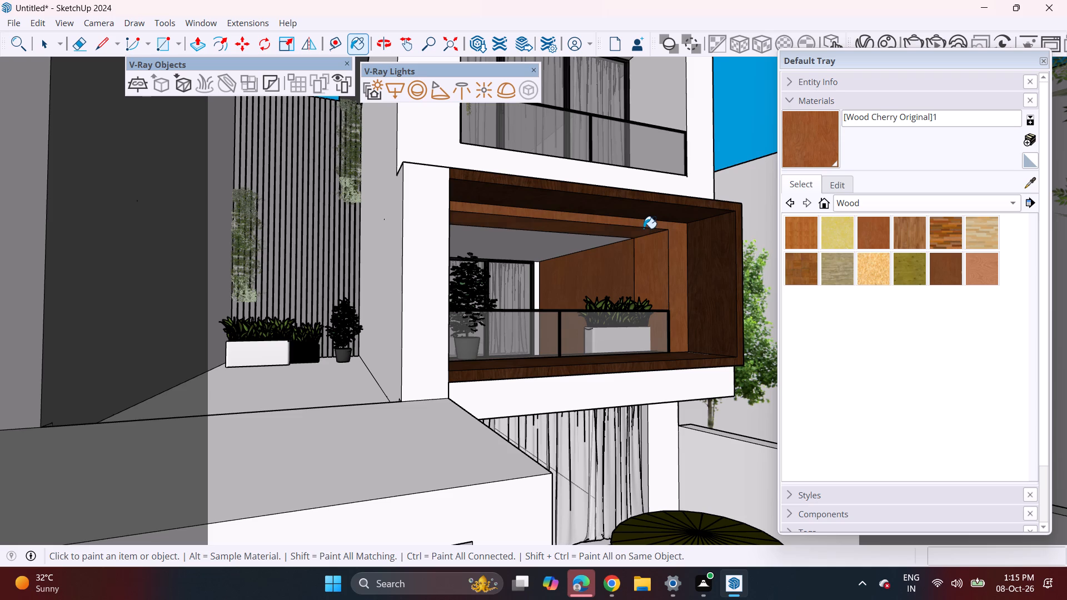
Trace the outline of the narrow white strip beside the balcony's sliding door with lines, about 10' high and 7 13/16" wide.
middle_drag(605, 308, 488, 307)
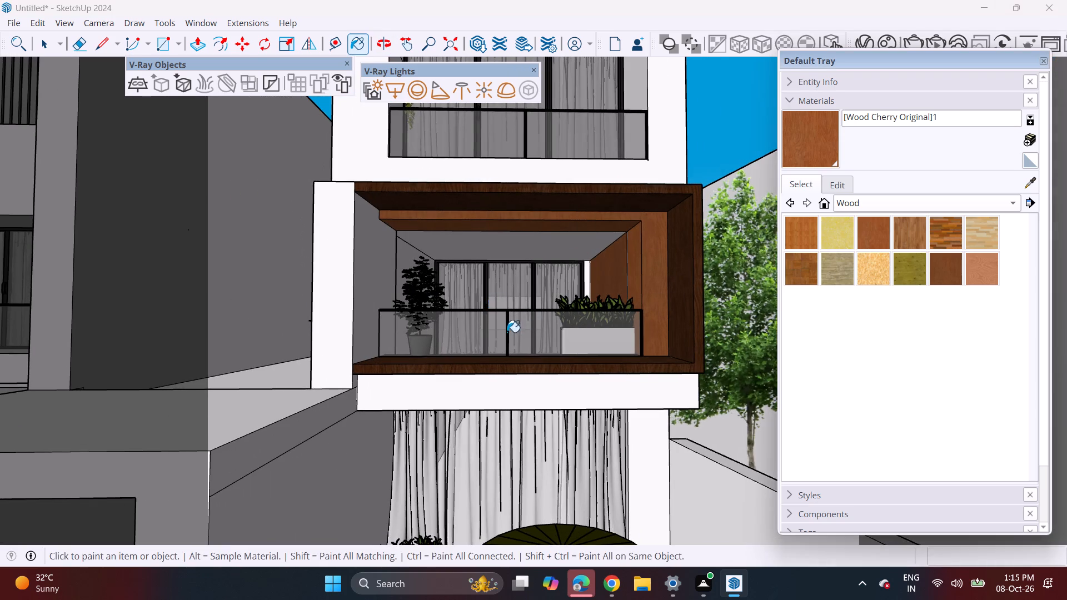
middle_drag(507, 331, 598, 367)
scroll(598, 367, down, 6)
middle_drag(585, 374, 576, 374)
shift+middle_drag(567, 371, 624, 334)
middle_drag(623, 336, 603, 338)
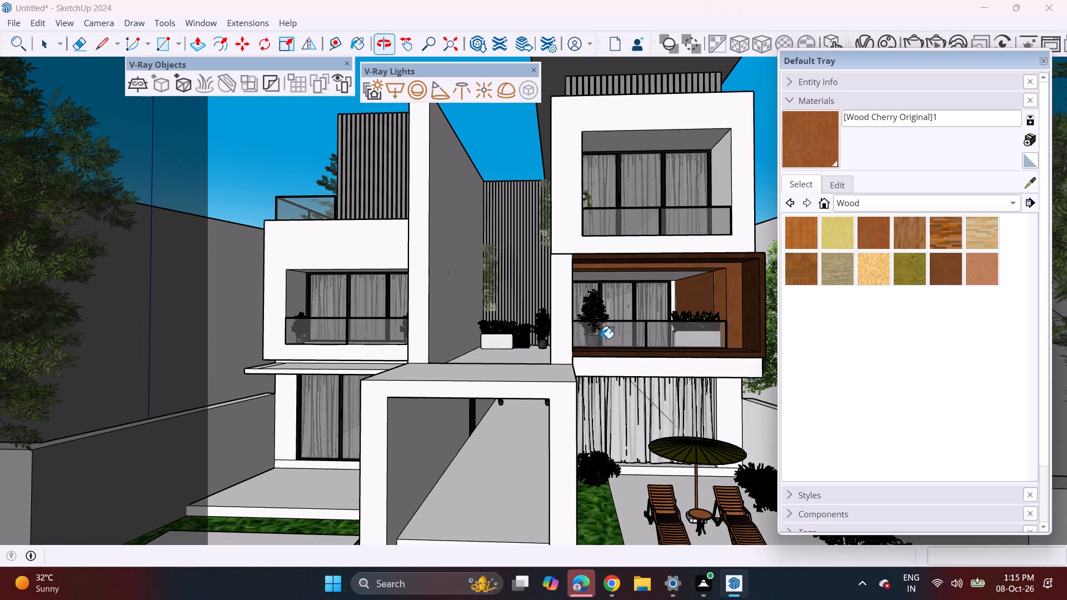
scroll(667, 305, up, 3)
scroll(705, 266, up, 8)
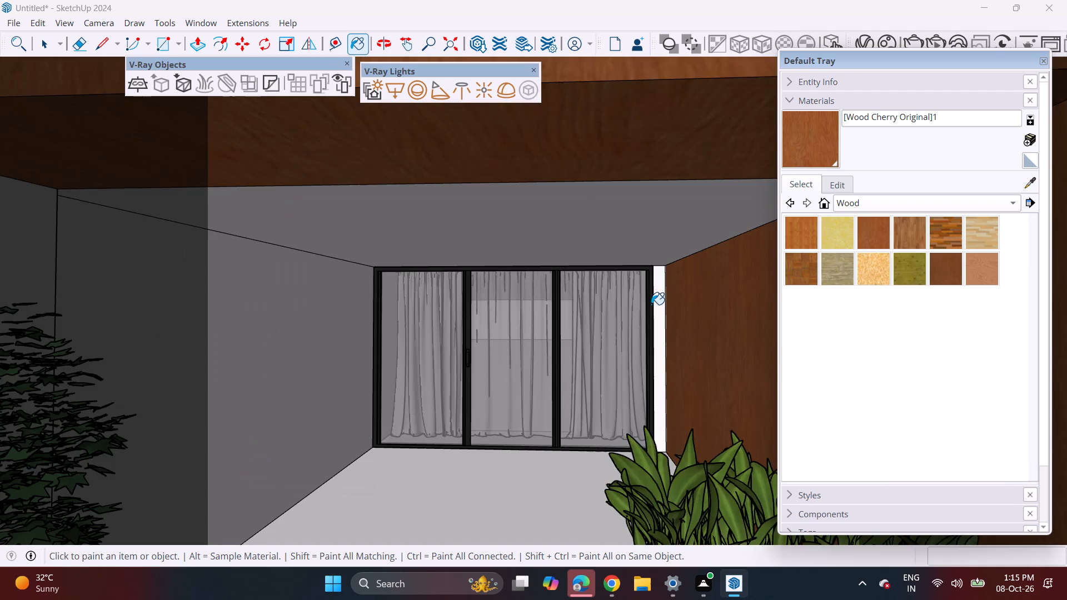
scroll(651, 304, up, 3)
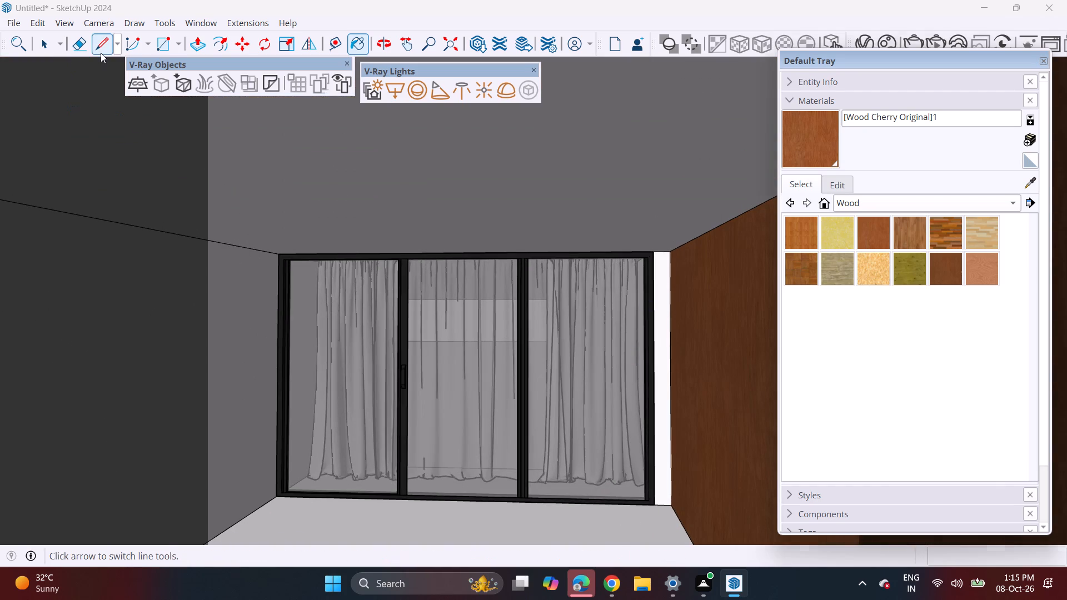
click(101, 53)
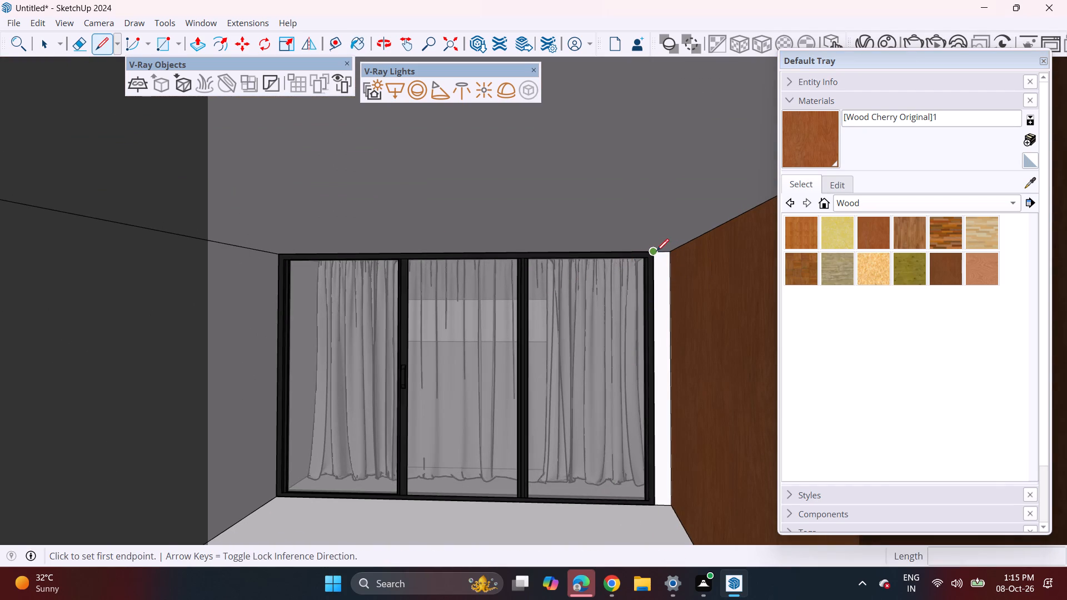
click(656, 251)
double_click(657, 505)
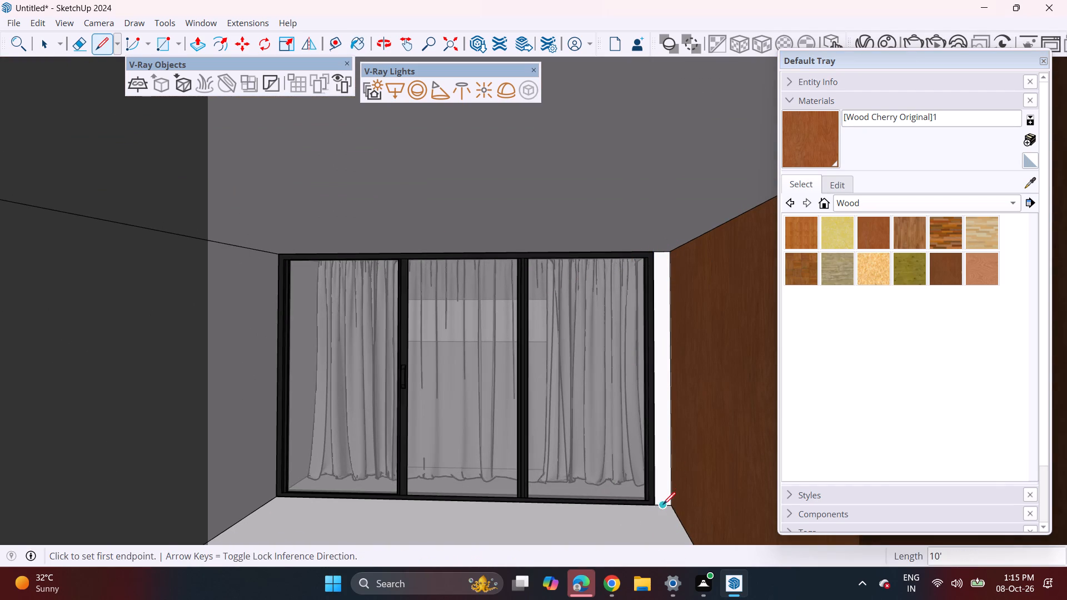
click(655, 503)
click(669, 503)
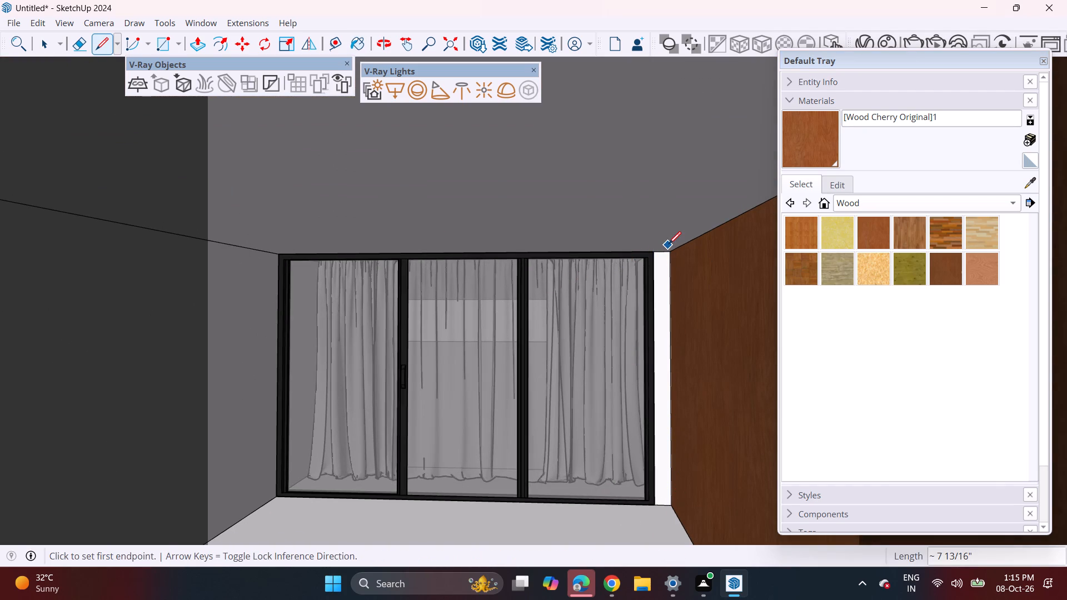
click(670, 256)
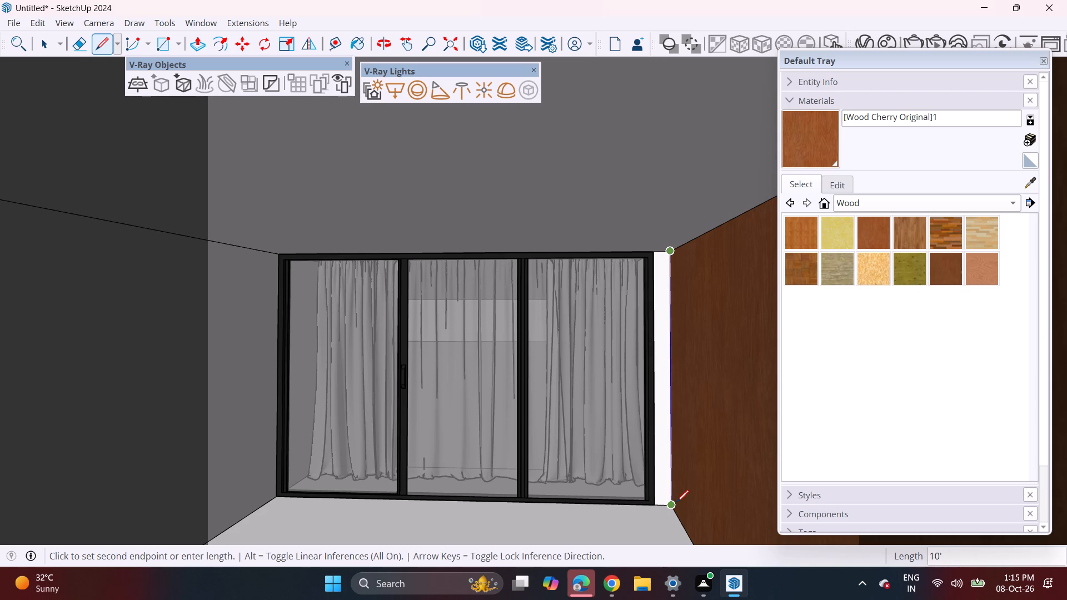
click(676, 502)
click(673, 253)
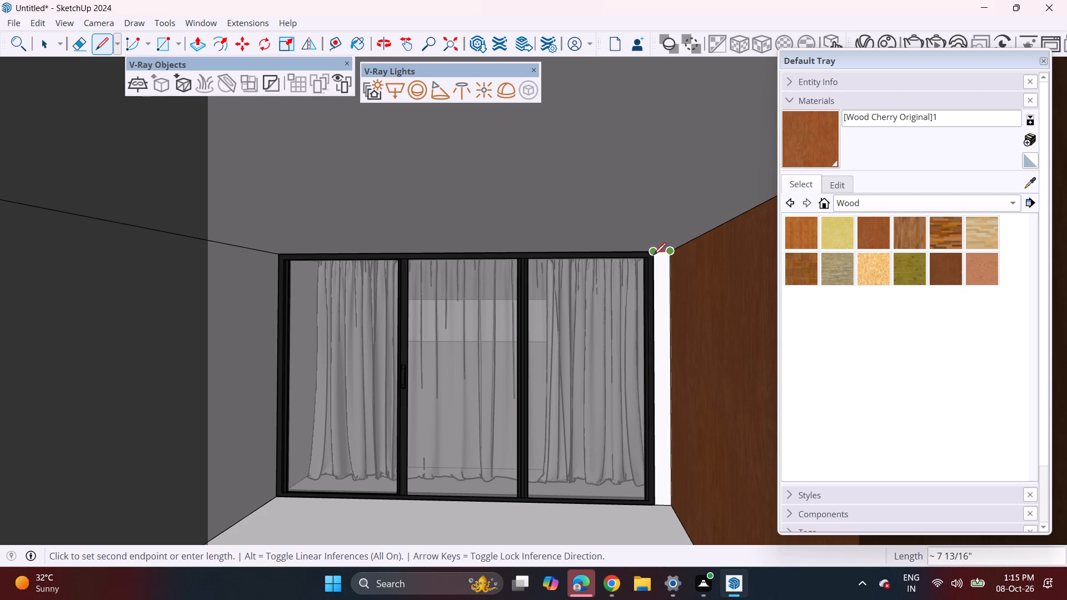
click(654, 255)
key(space)
Sample the dark Wood Cherry Original from the balcony's outer frame and paint the inner frame face and both inner side wall sections.
scroll(642, 314, down, 3)
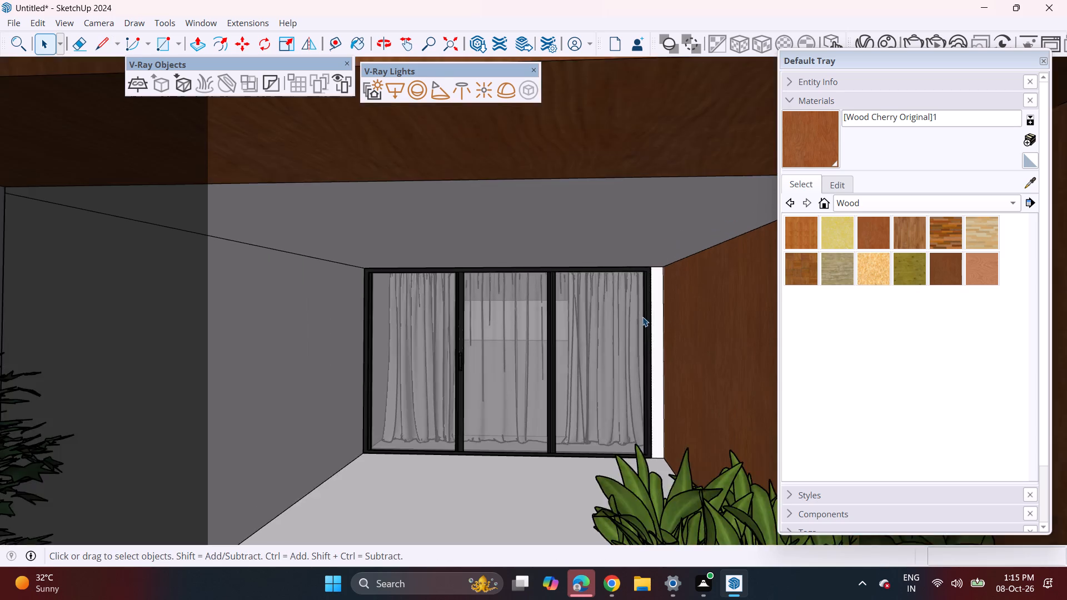
scroll(642, 317, down, 12)
middle_drag(508, 414, 559, 390)
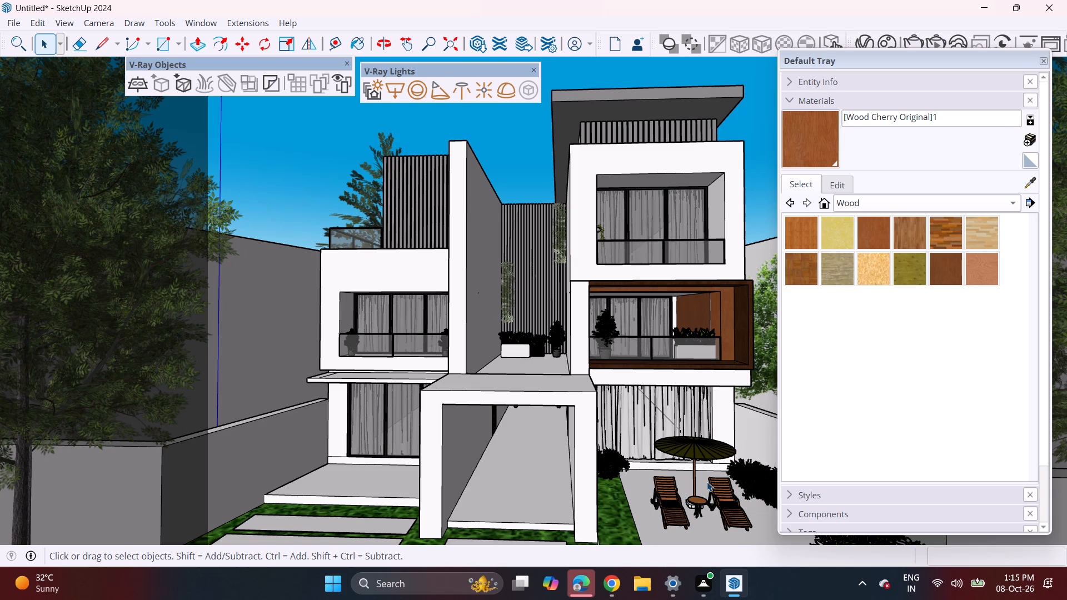
scroll(731, 315, up, 4)
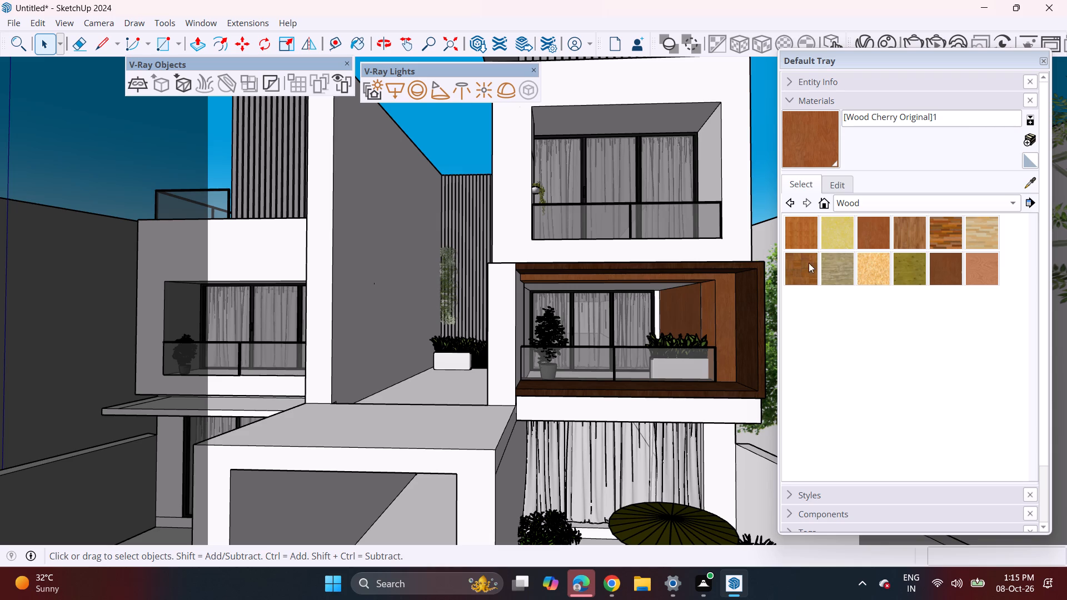
click(1032, 189)
click(744, 318)
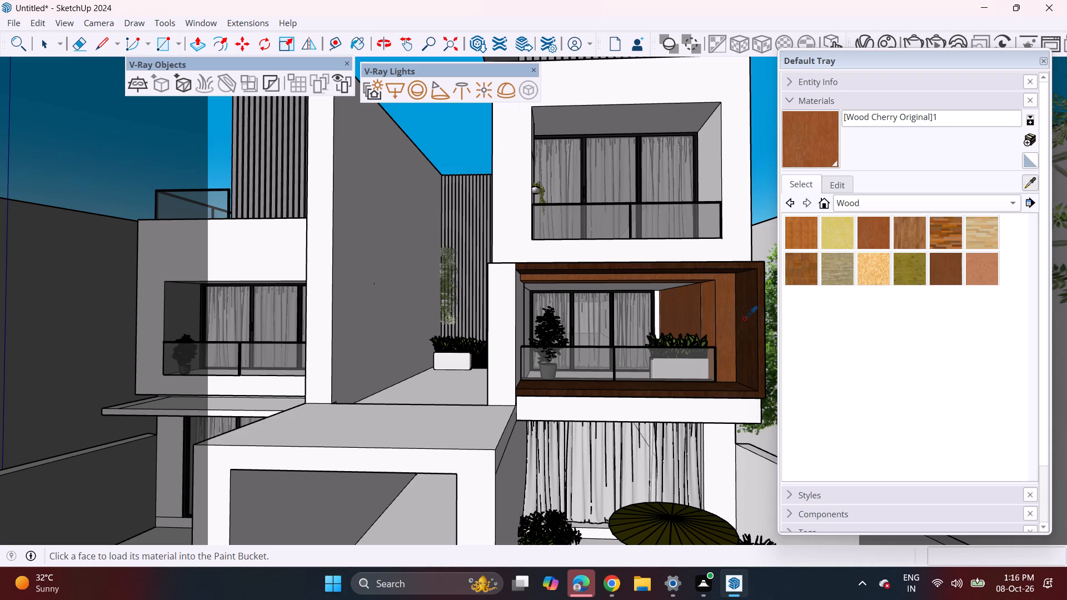
double_click(725, 321)
click(713, 318)
click(691, 314)
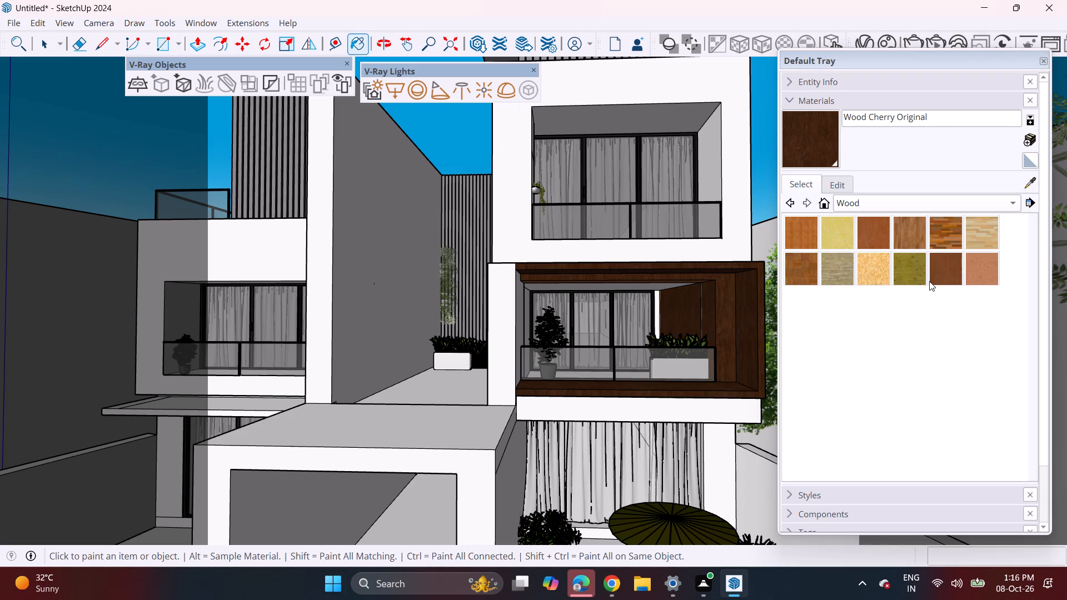
Paint the balcony's outer frame with Wood Veneer 01, covering its inner side, front rim, ceiling and floor.
click(946, 272)
click(740, 331)
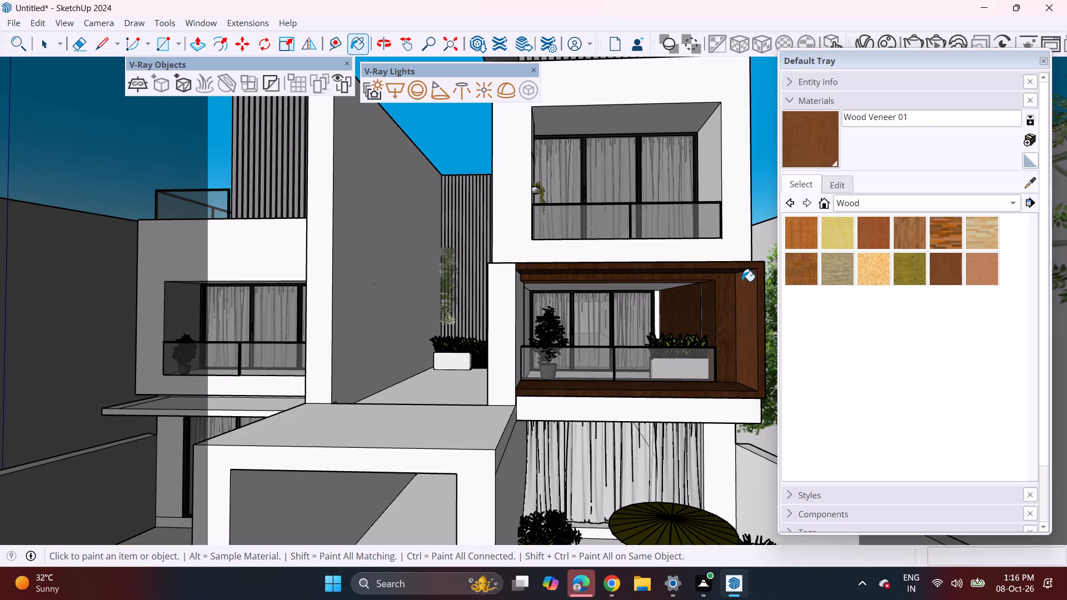
click(738, 268)
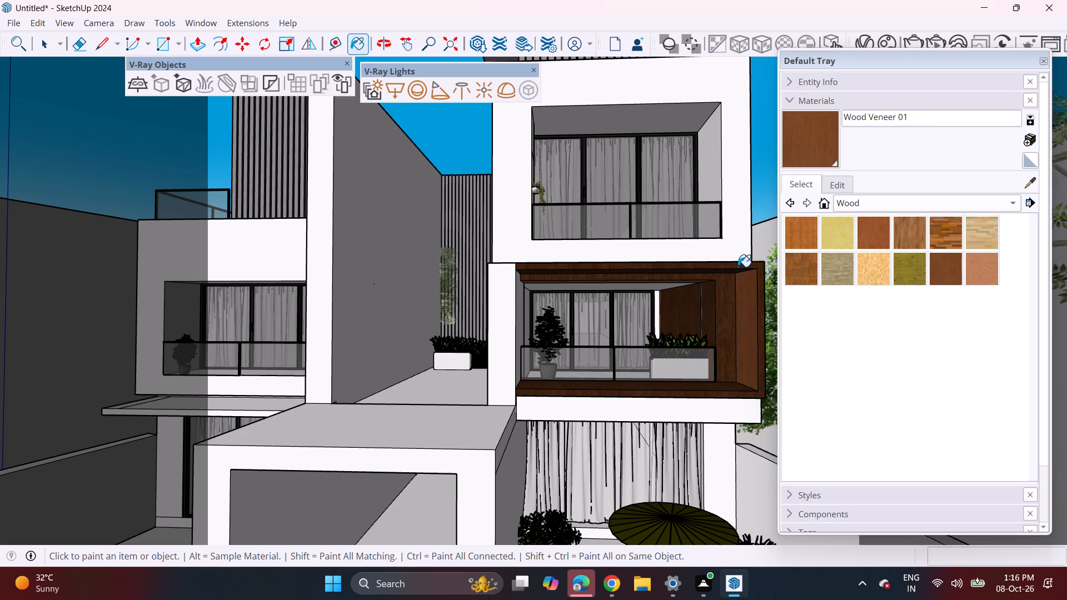
click(738, 267)
click(736, 270)
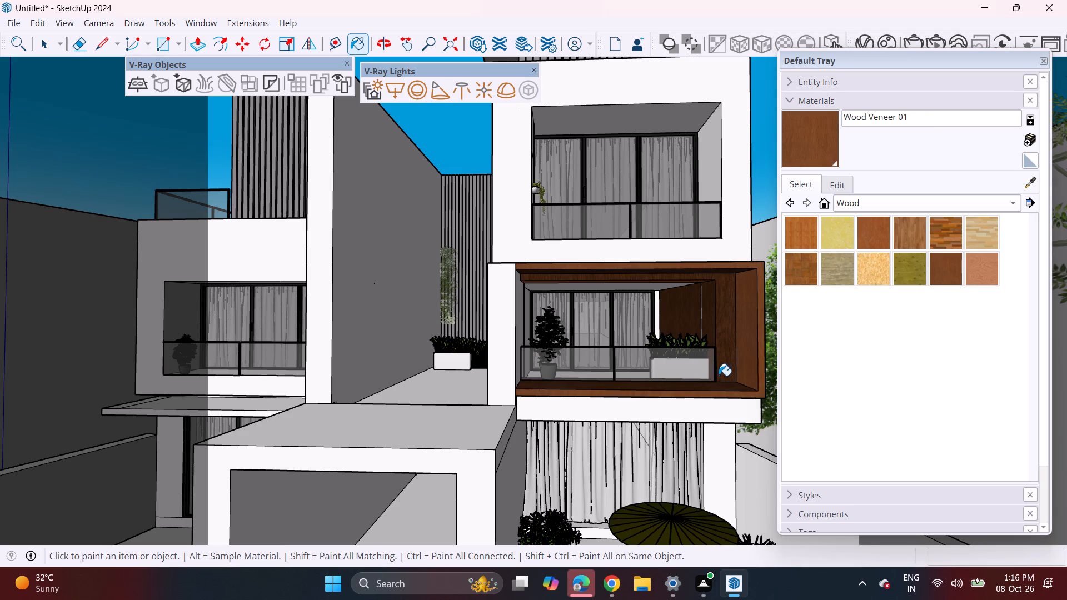
click(720, 383)
middle_drag(723, 331, 727, 295)
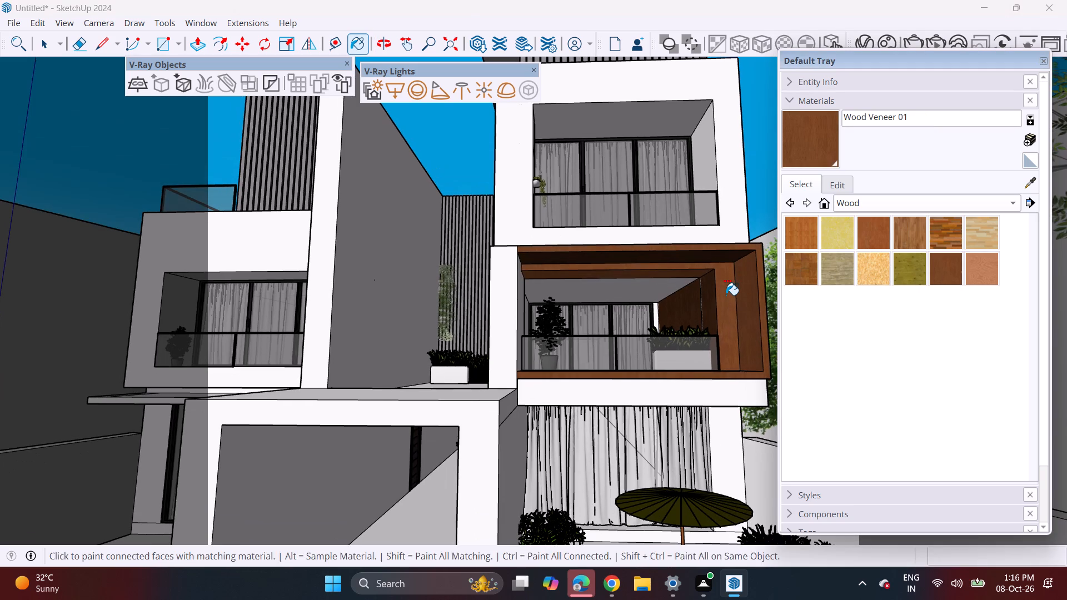
key(ctrl+z)
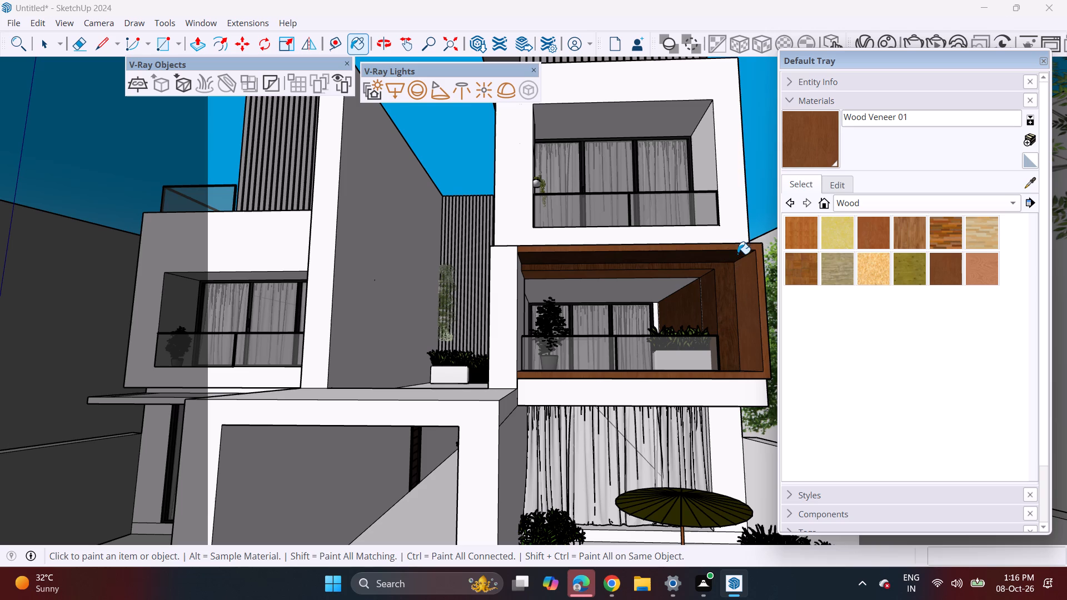
click(737, 254)
scroll(706, 354, up, 1)
middle_drag(706, 356, 710, 408)
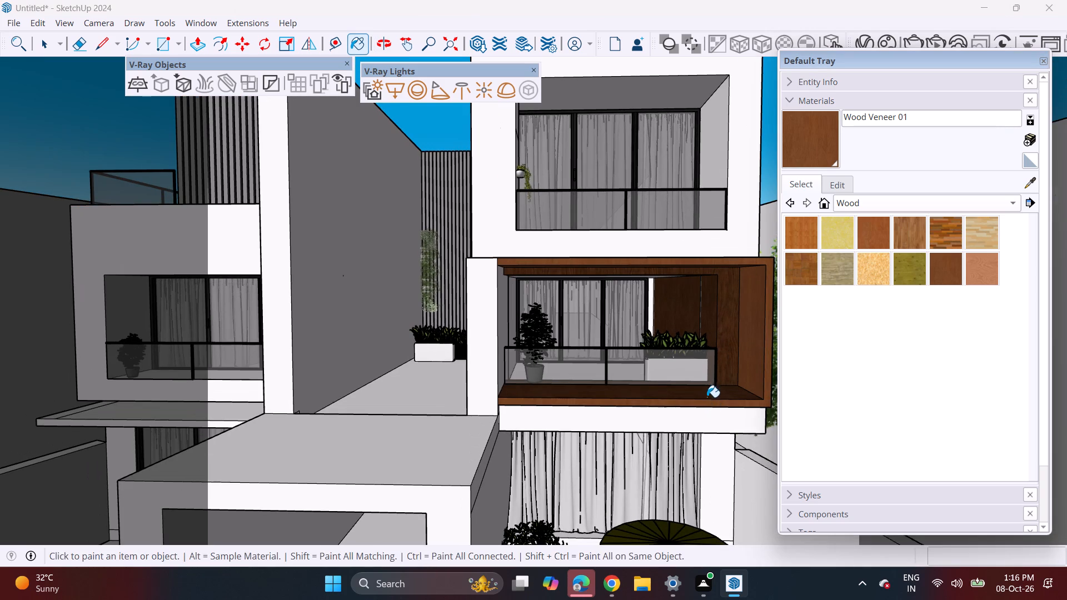
double_click(709, 391)
Lower the brightness of Wood Veneer 01 to a dark brown.
click(837, 181)
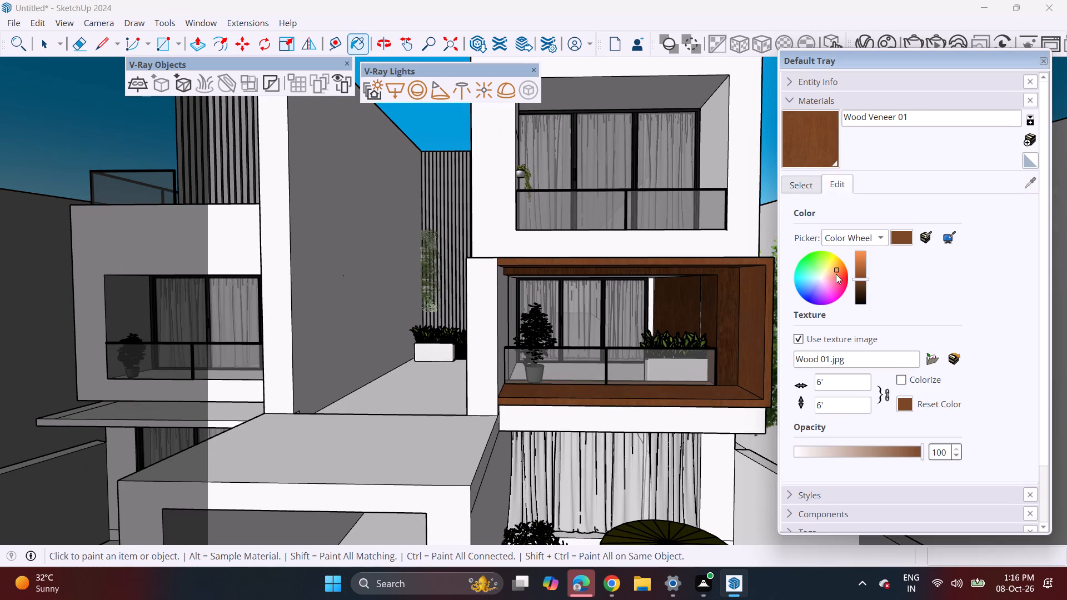
click(861, 291)
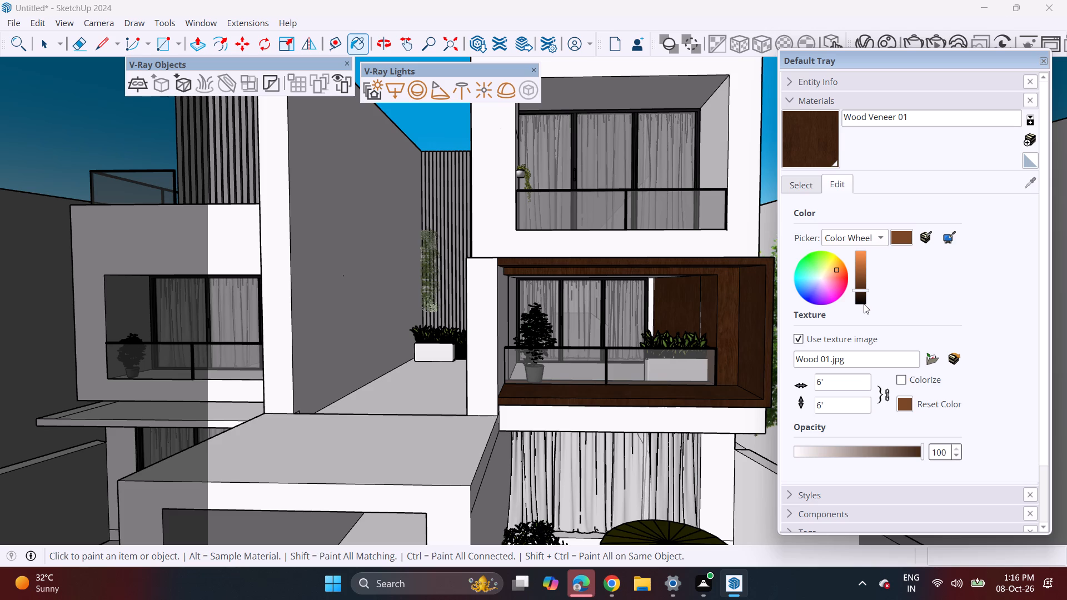
click(864, 294)
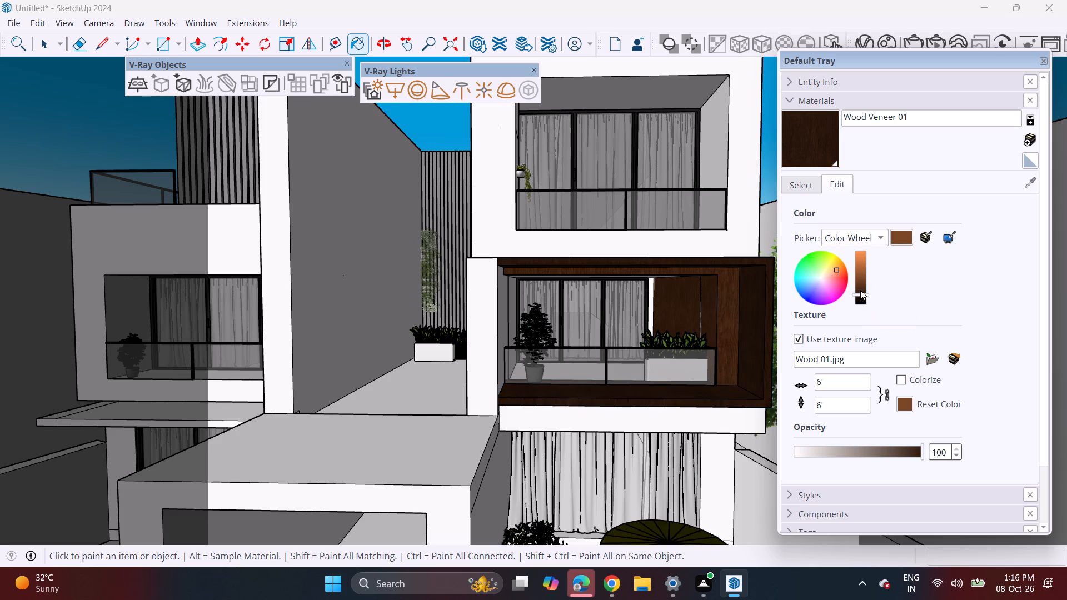
click(860, 290)
Sample Wood Cherry Original from the balcony's inner side wall and adjust its brightness to a dark brown.
middle_drag(758, 318, 767, 288)
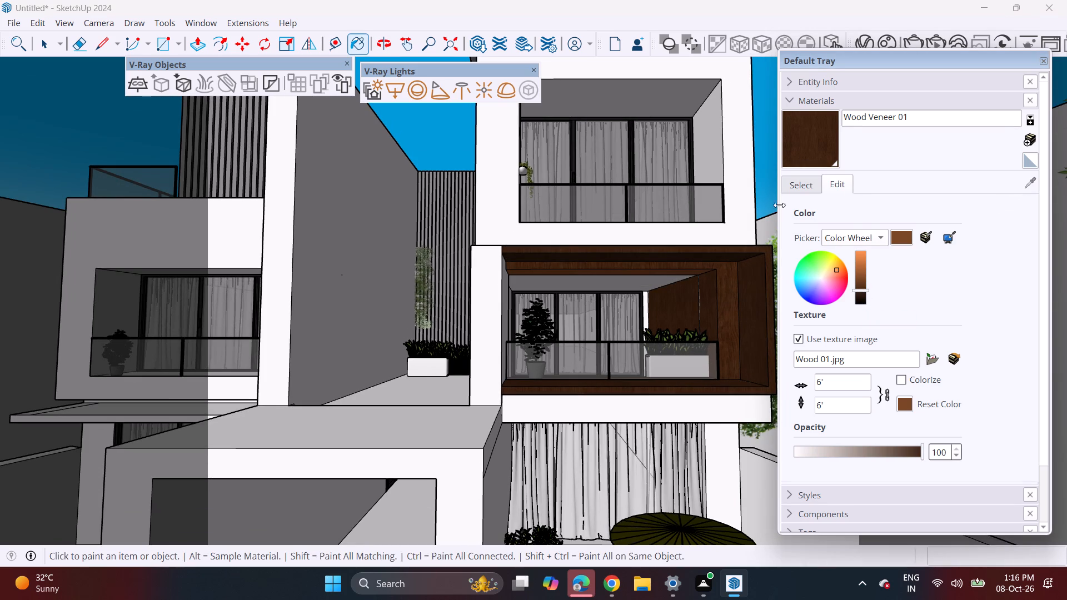
click(812, 188)
click(1027, 186)
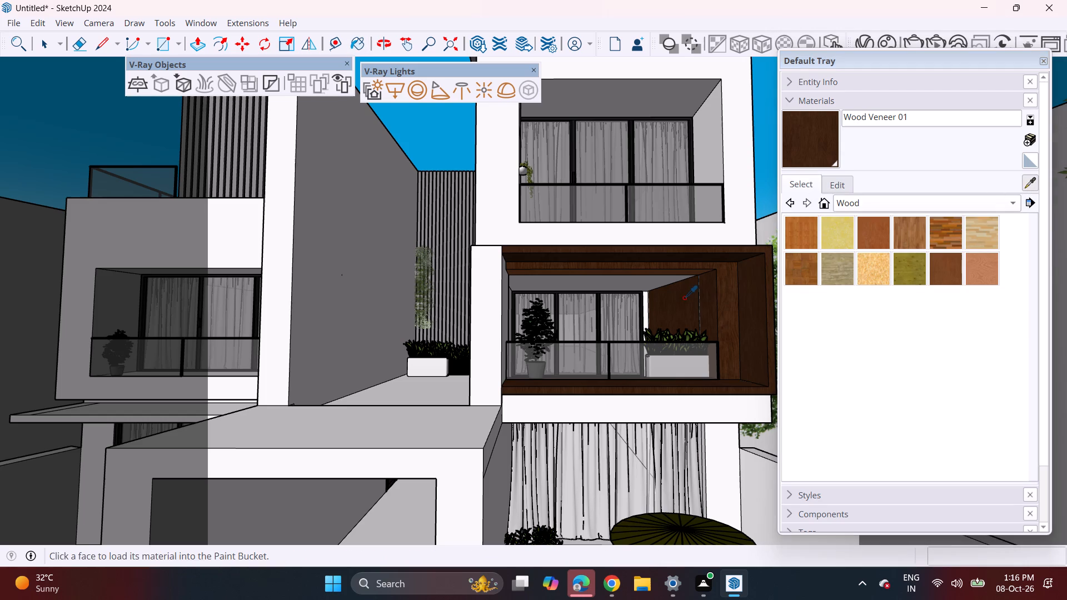
click(684, 298)
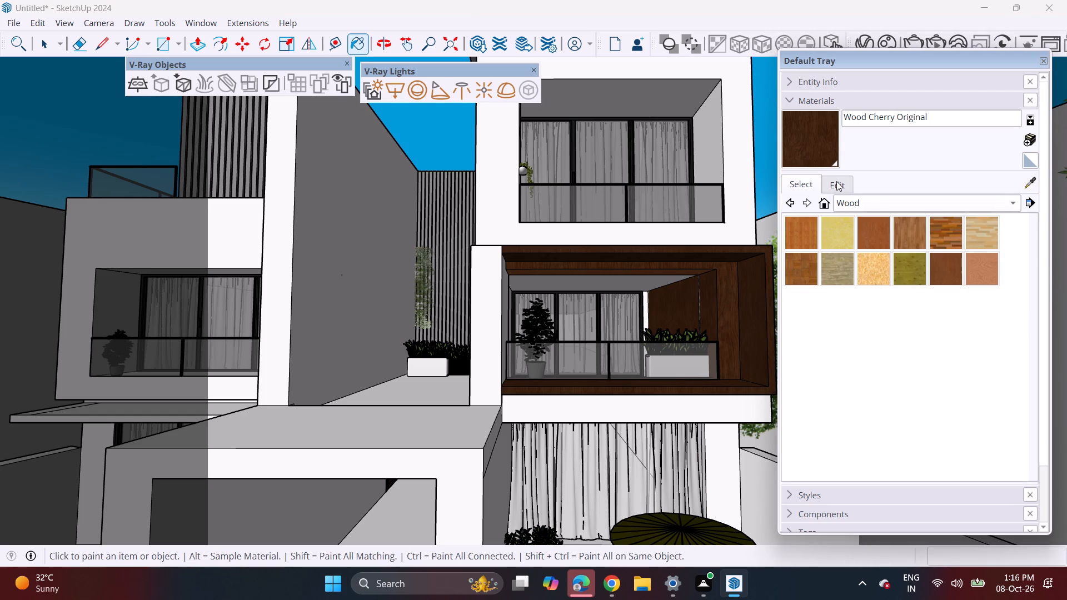
click(832, 182)
click(859, 281)
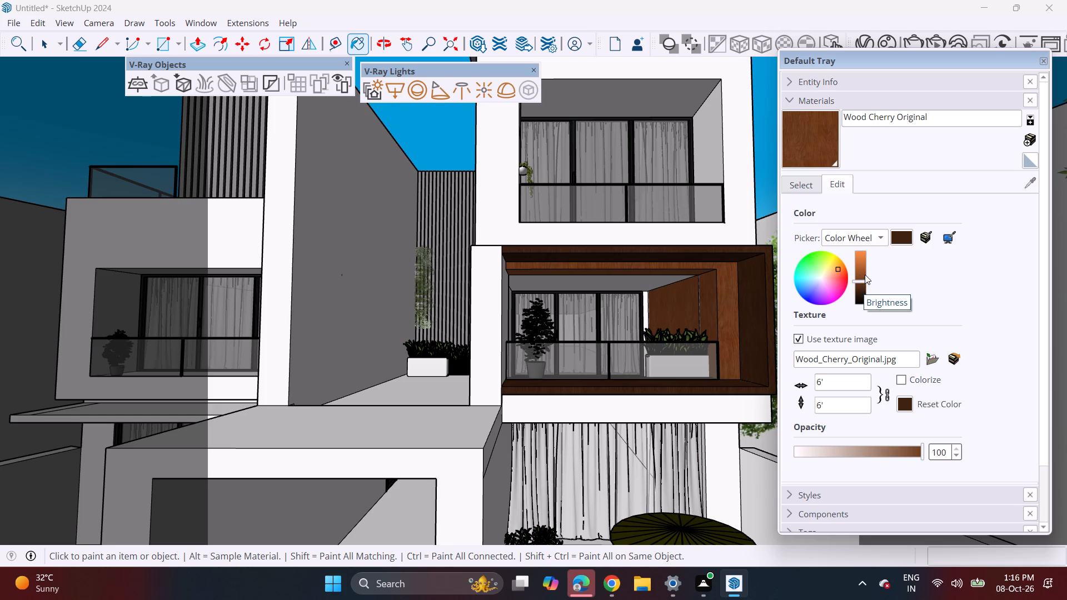
double_click(859, 276)
click(860, 289)
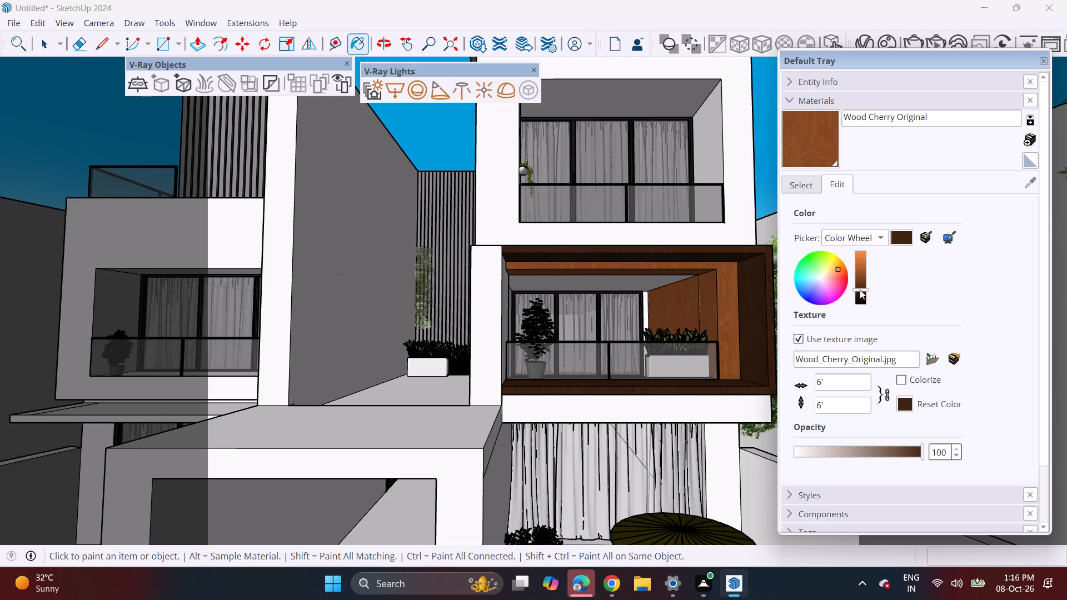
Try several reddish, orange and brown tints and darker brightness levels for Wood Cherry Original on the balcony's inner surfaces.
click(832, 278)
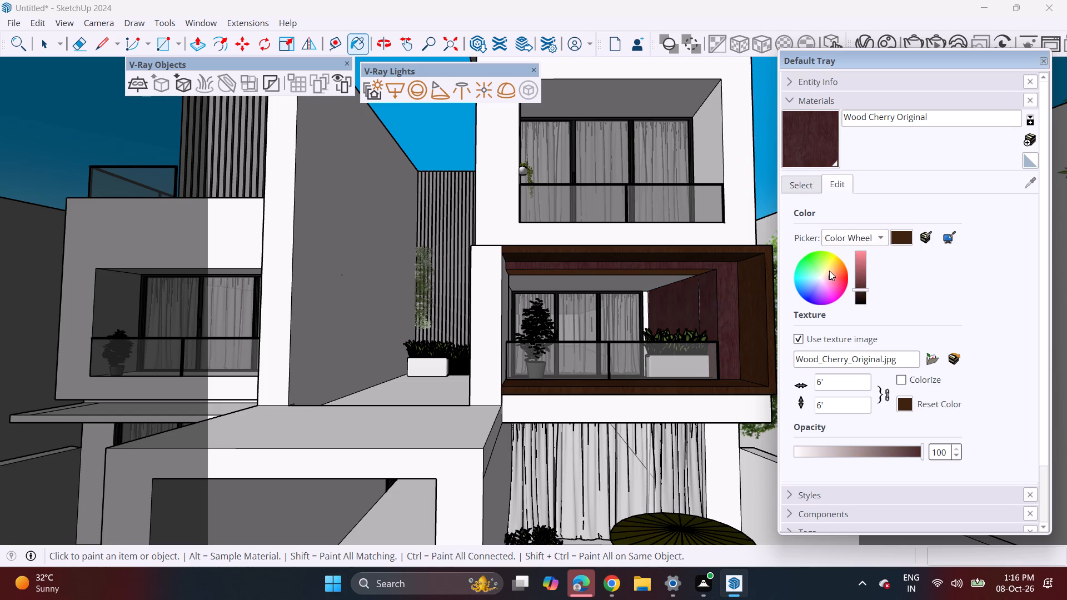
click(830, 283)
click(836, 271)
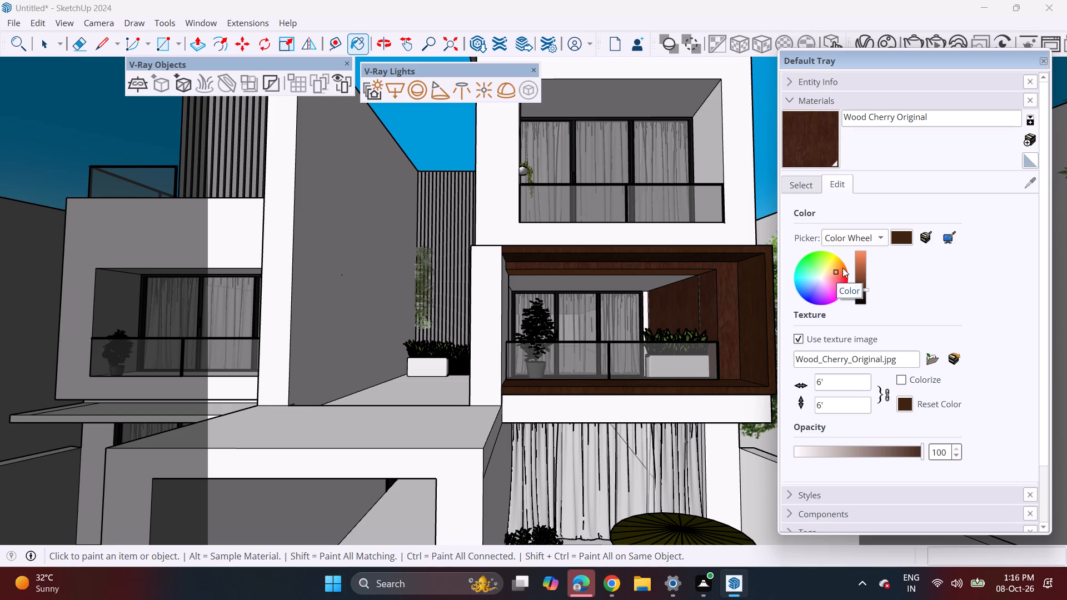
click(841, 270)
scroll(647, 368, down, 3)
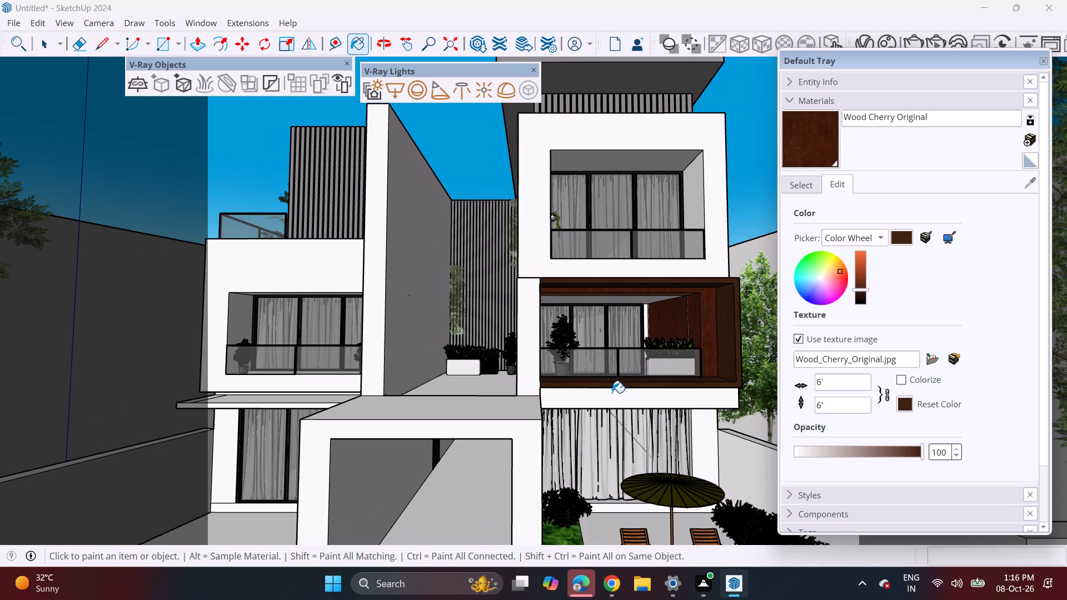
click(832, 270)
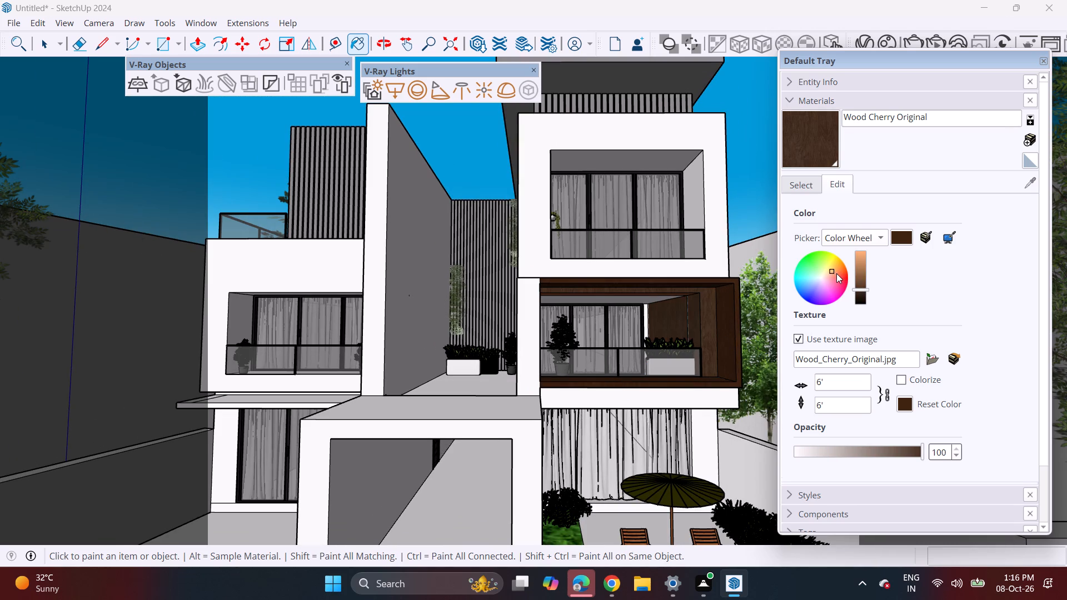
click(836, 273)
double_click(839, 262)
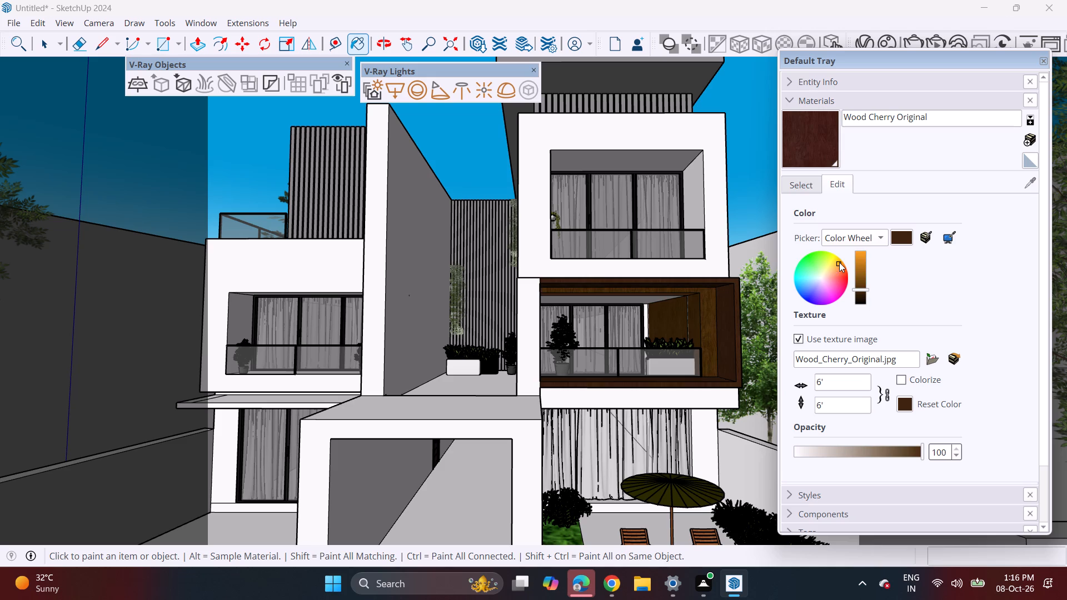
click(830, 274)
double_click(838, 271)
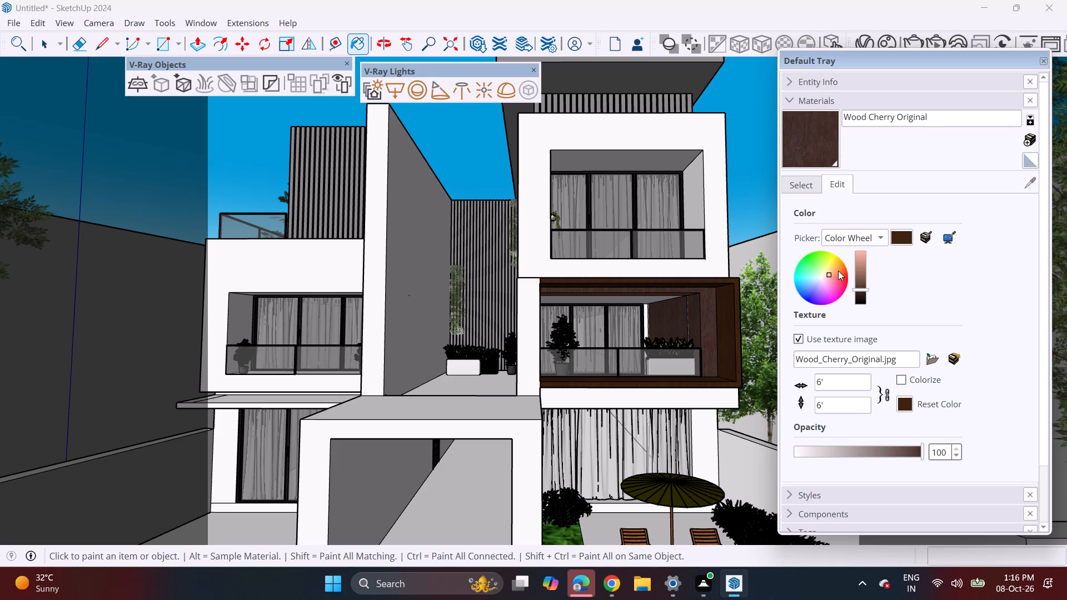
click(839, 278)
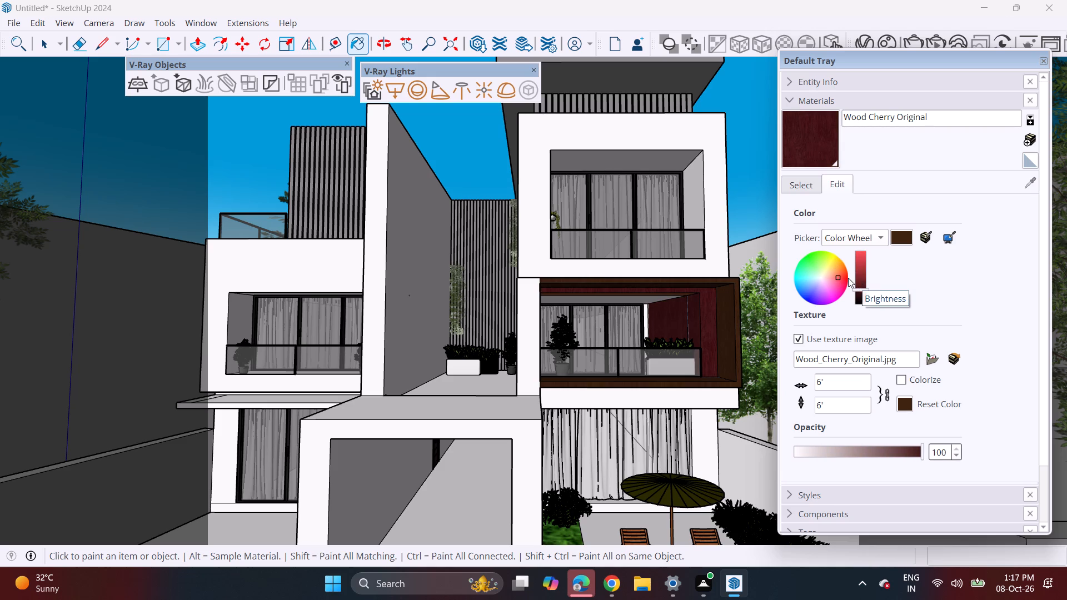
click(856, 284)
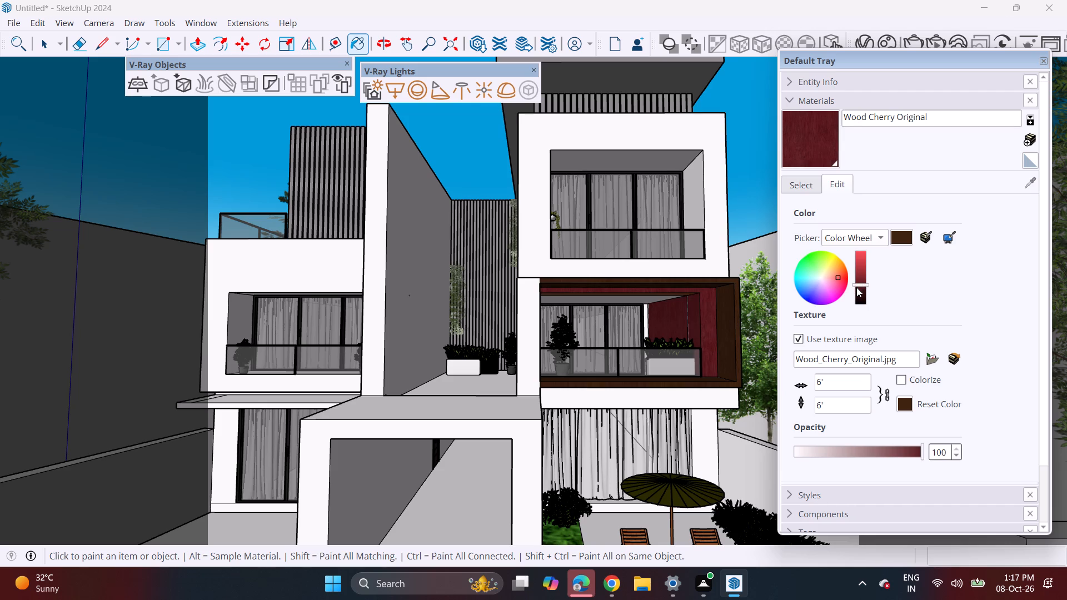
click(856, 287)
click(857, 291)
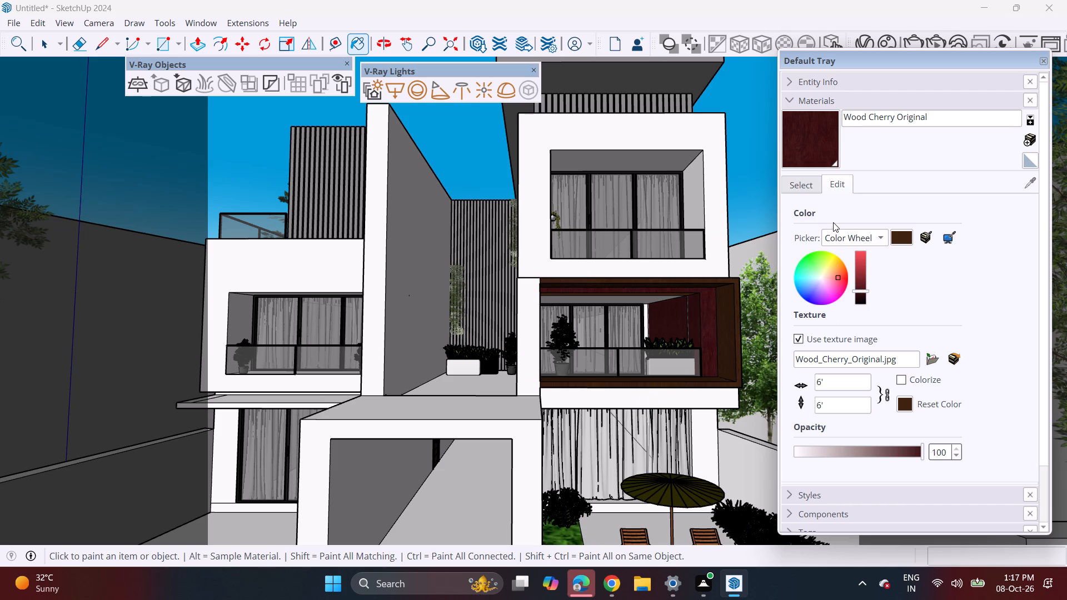
Repaint the balcony's inner side wall sections and inner frame face with a fresh Wood Cherry Original from the Wood collection.
click(801, 189)
click(875, 234)
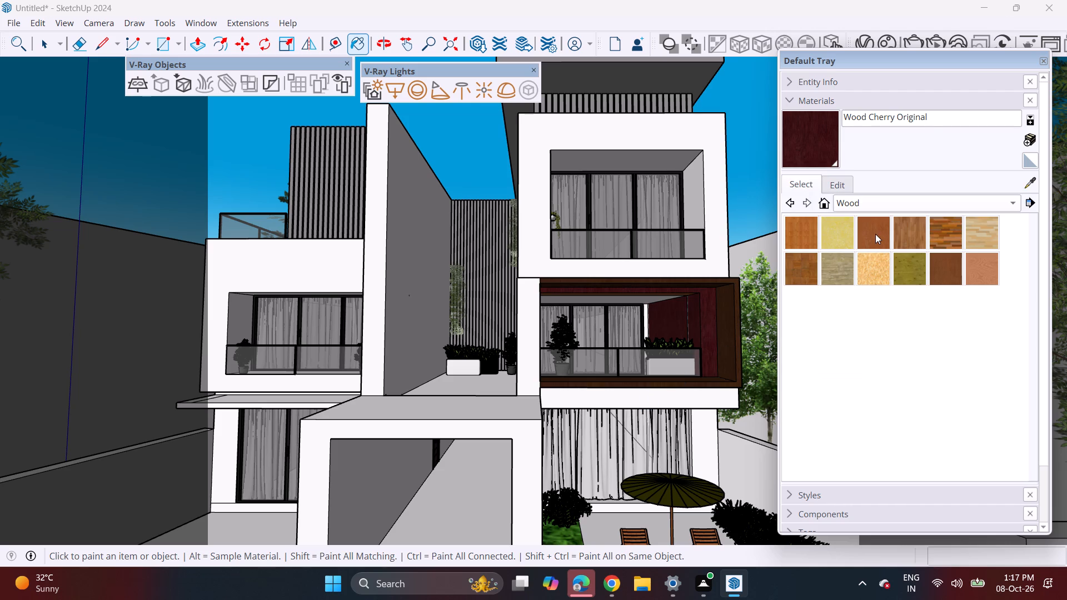
click(672, 312)
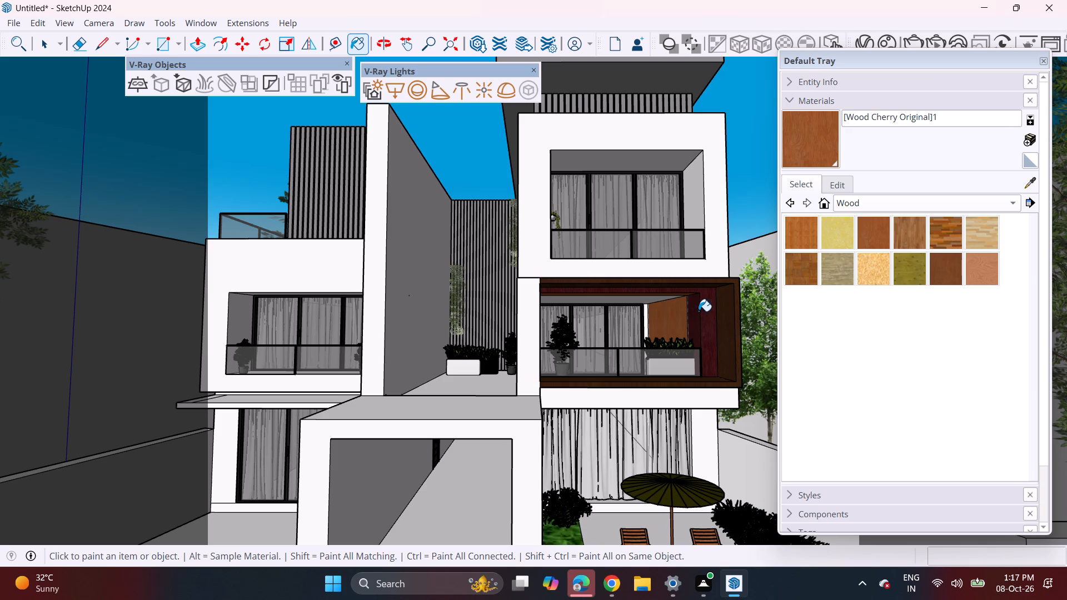
click(712, 312)
click(695, 318)
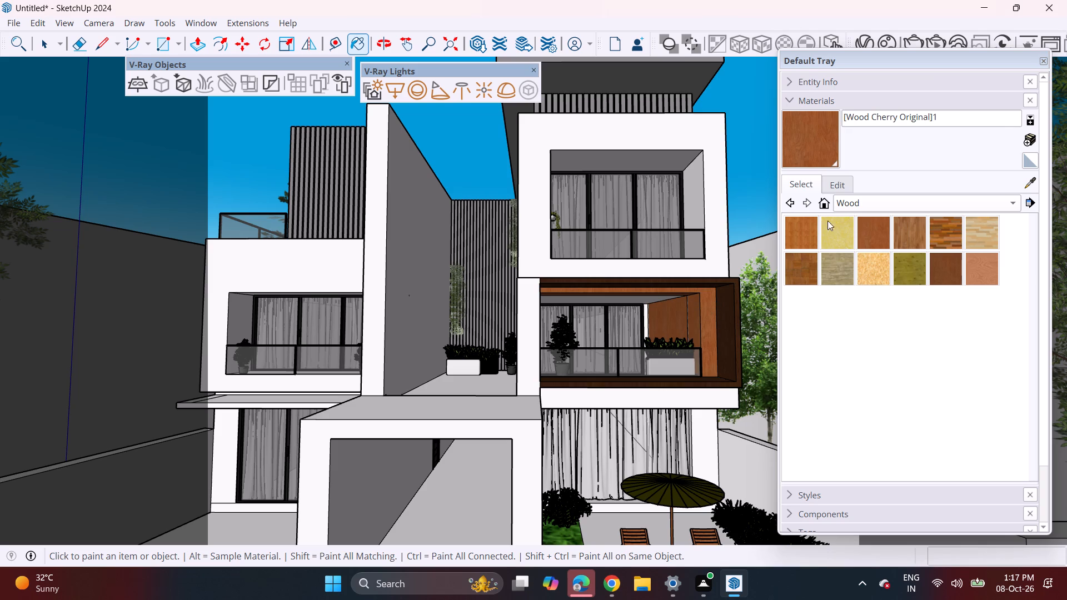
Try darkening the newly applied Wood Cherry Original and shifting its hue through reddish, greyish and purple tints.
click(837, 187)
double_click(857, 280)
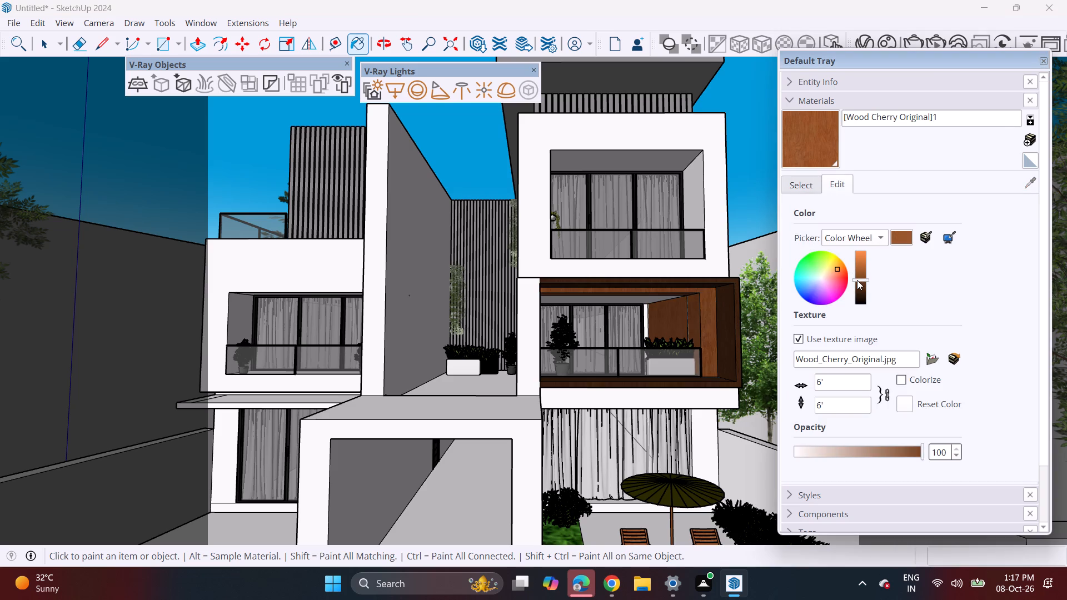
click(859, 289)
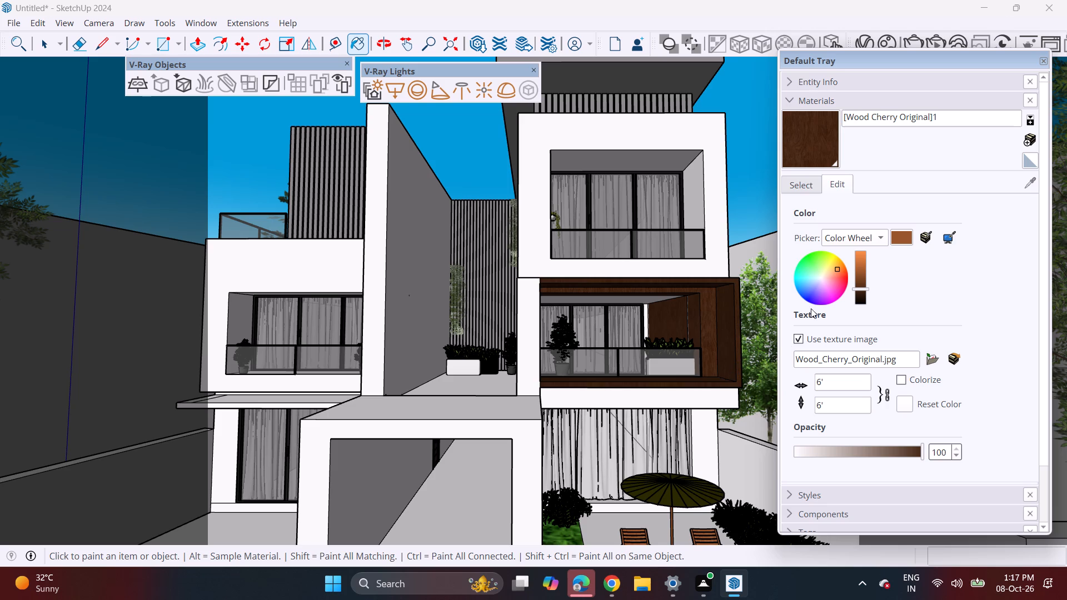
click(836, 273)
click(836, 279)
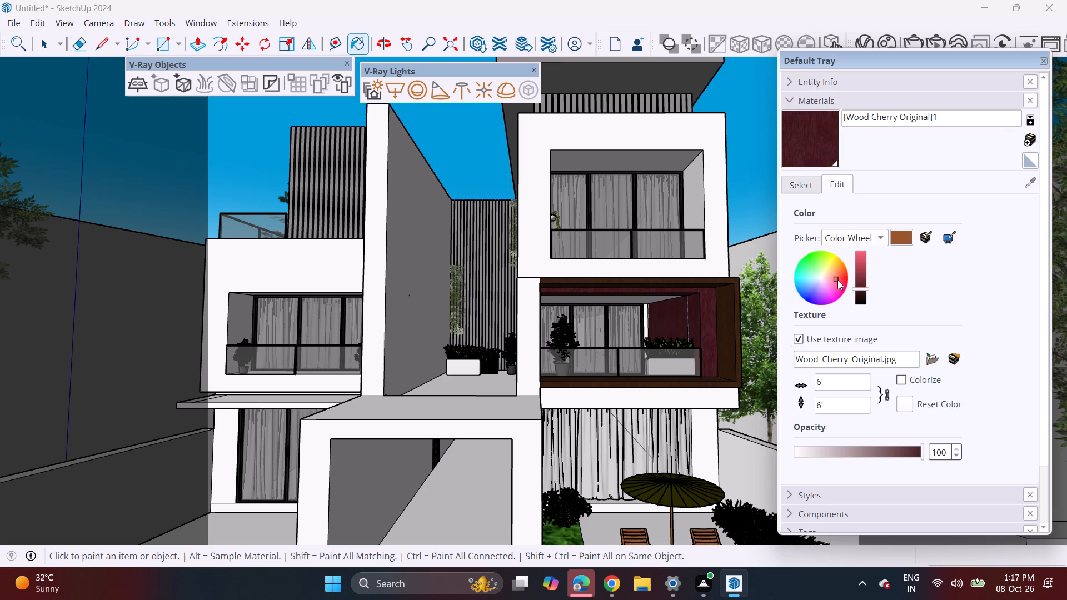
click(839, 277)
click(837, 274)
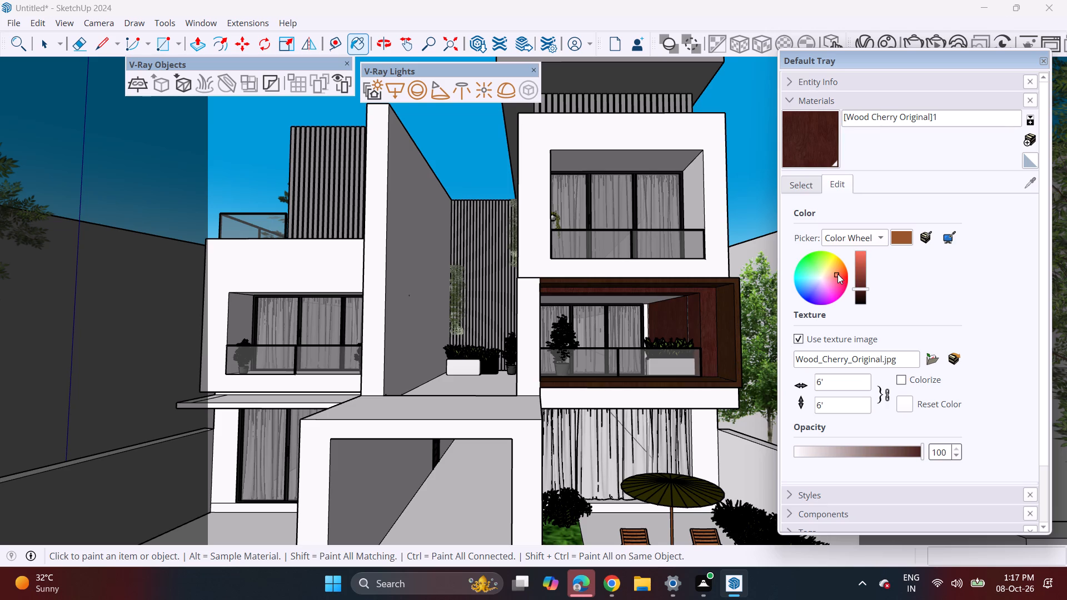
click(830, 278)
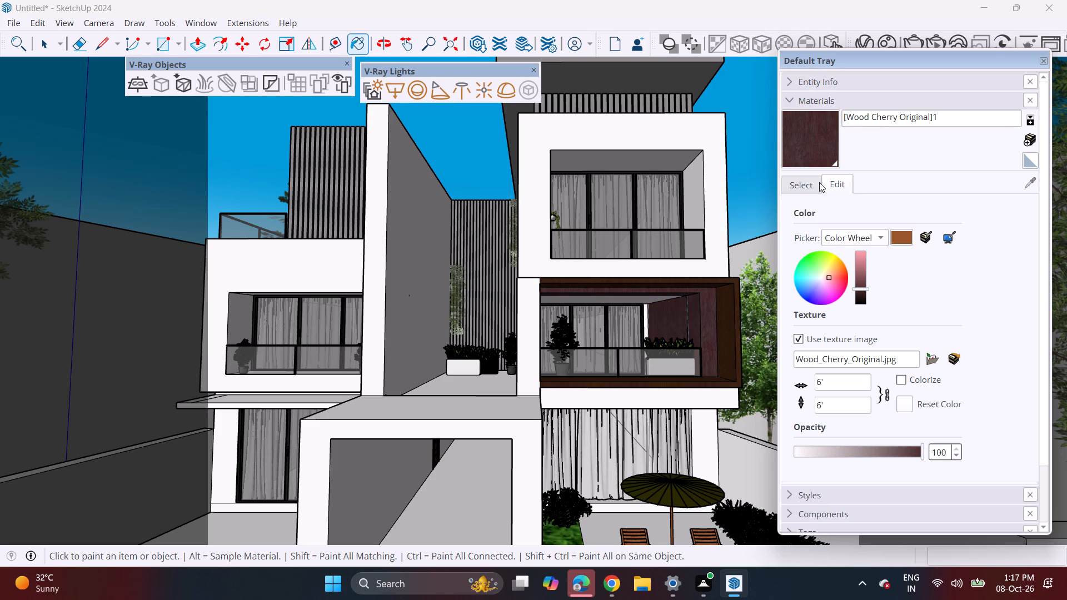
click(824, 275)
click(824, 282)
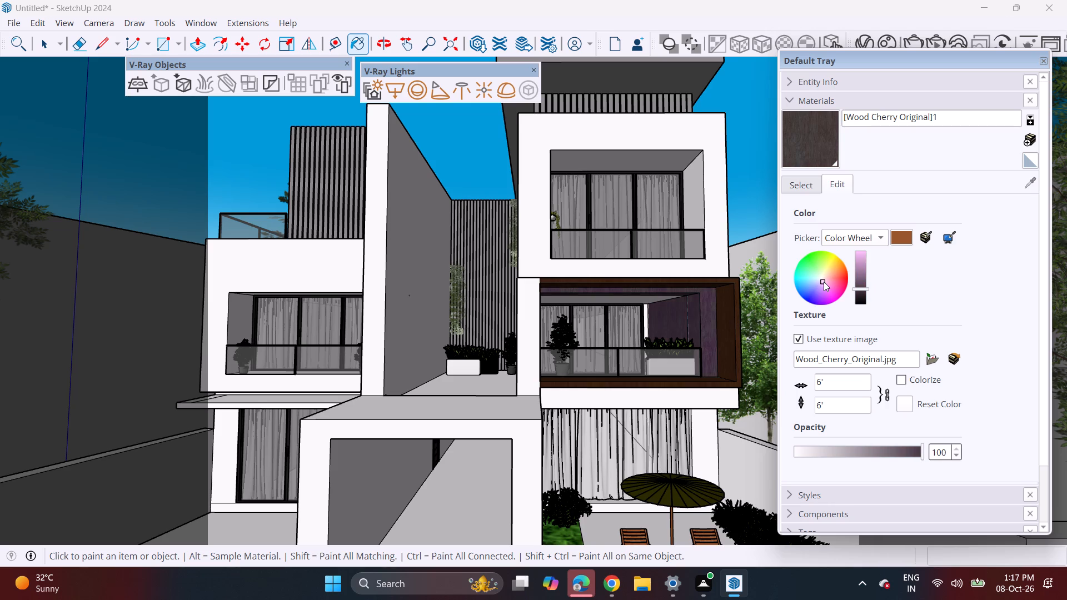
Restore the original hue of the newly applied Wood Cherry Original and lower its brightness to a dark brown.
click(899, 243)
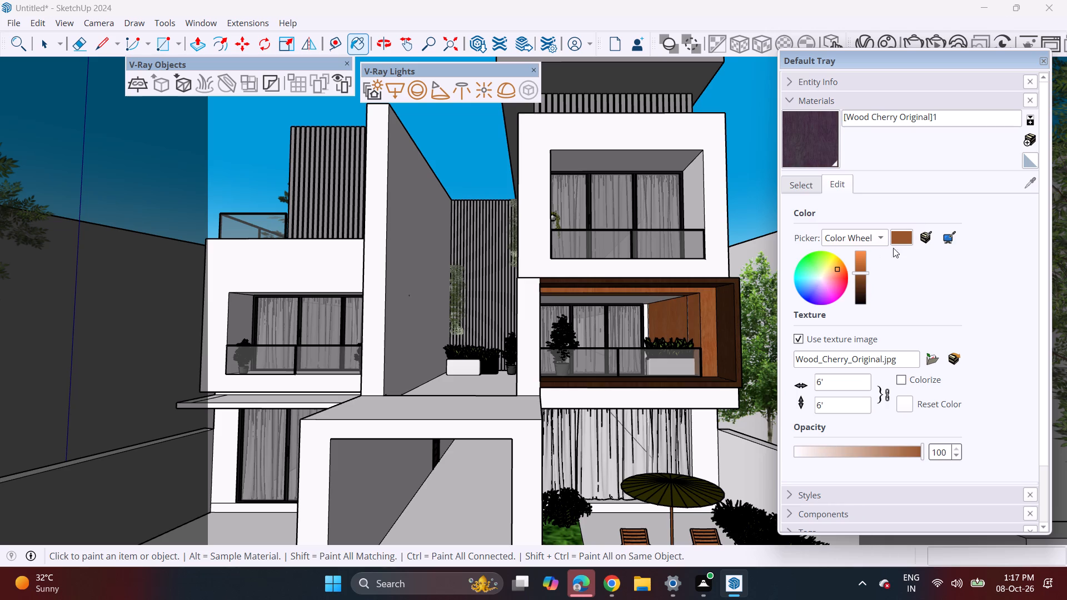
click(861, 279)
click(861, 286)
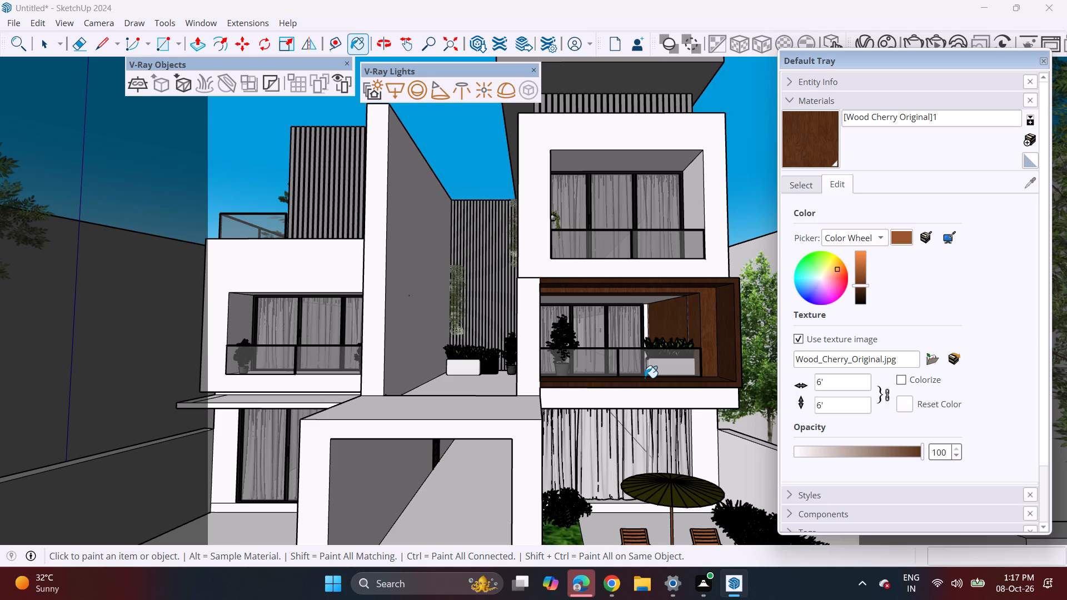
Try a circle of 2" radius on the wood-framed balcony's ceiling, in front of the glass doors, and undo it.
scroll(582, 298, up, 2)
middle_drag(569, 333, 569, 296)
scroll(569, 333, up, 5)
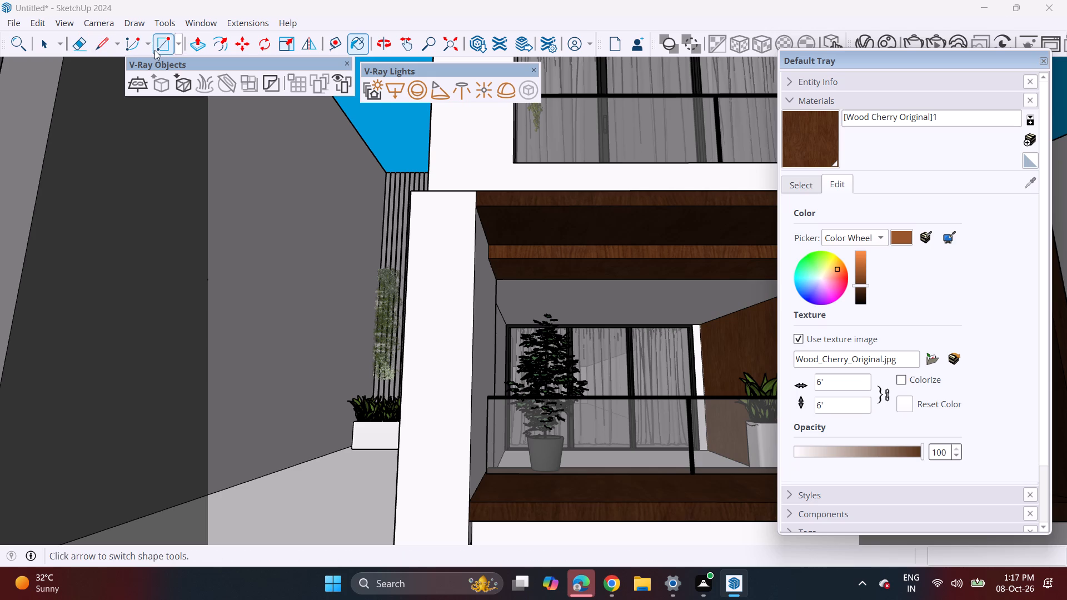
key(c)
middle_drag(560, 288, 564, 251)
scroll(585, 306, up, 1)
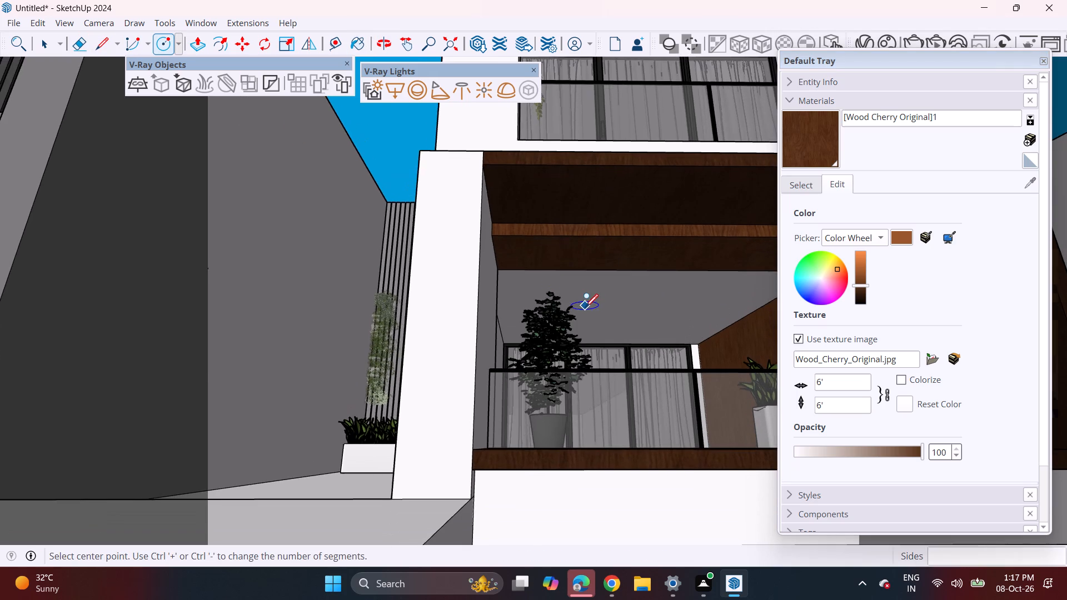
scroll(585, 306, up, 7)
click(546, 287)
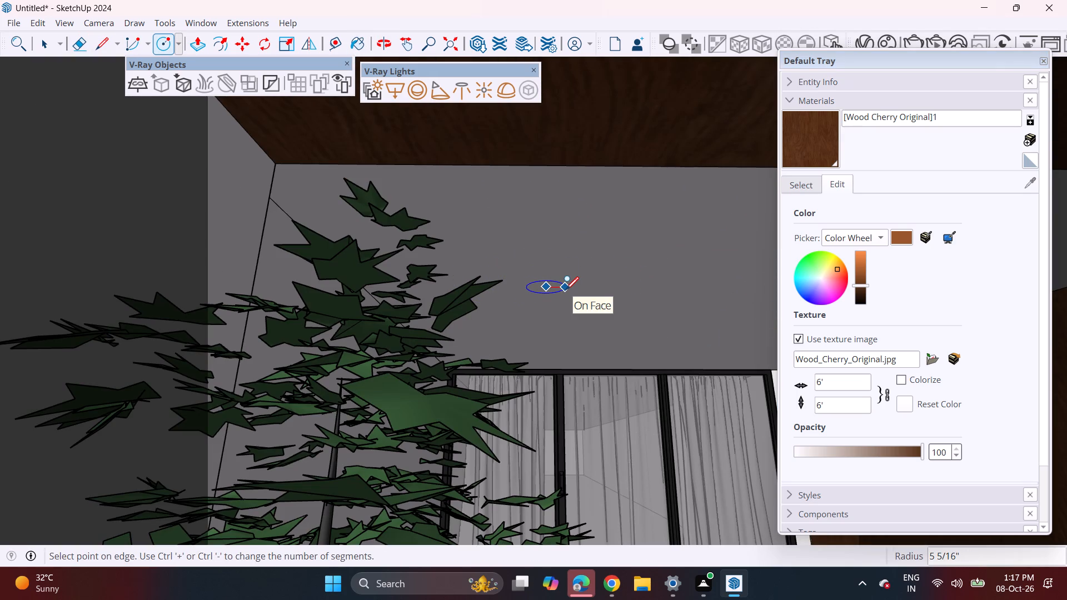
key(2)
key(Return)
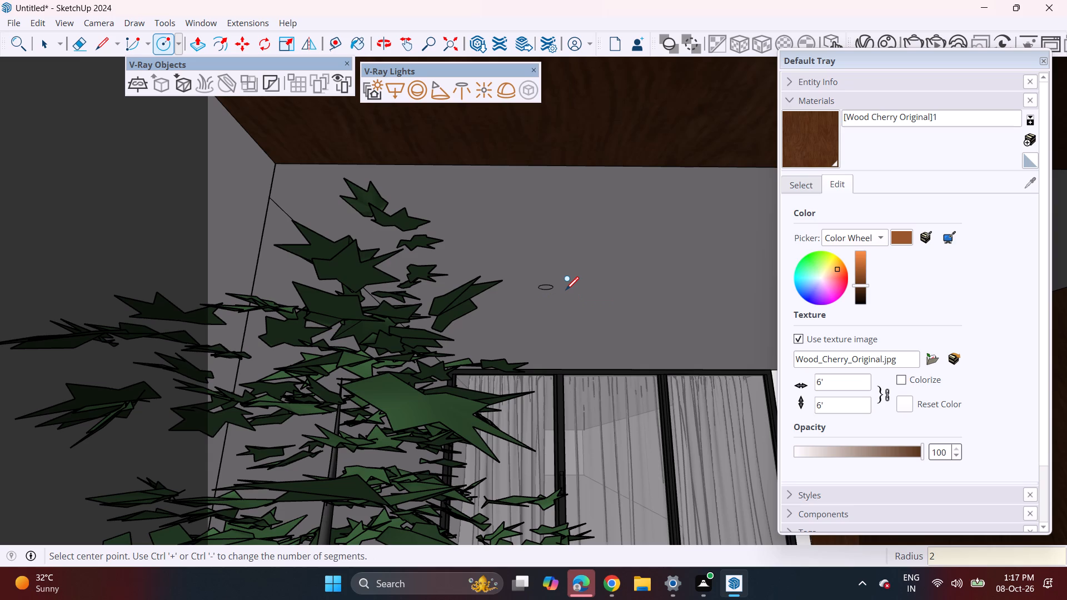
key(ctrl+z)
Draw a circle of 4" radius on the balcony ceiling in front of the glass doors.
click(539, 283)
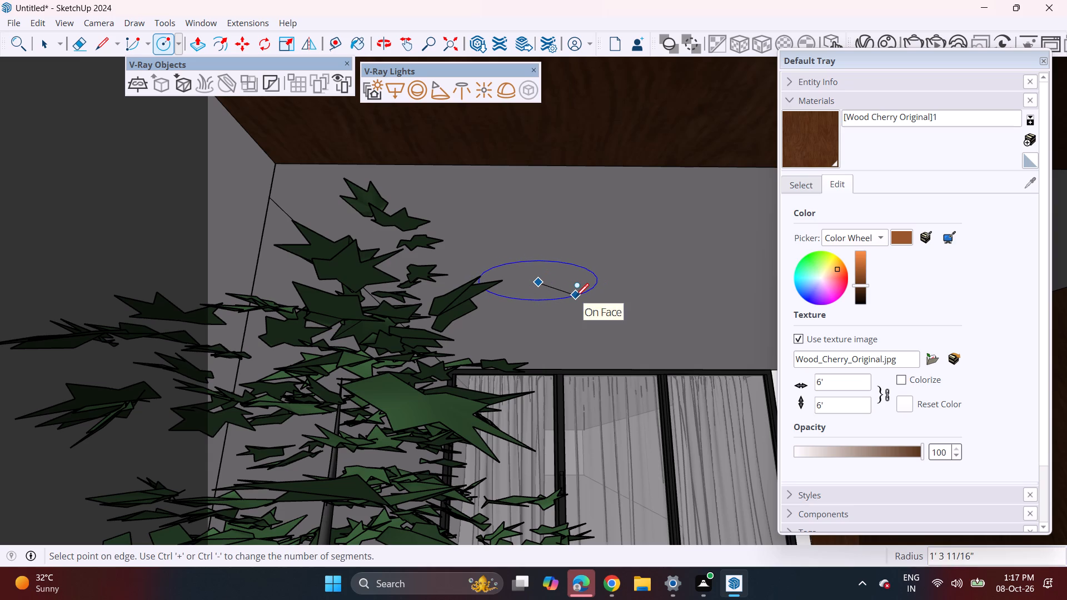
key(4)
key(Return)
Copy the ceiling circle along the red axis, parallel to the glass doors, toward the wood-clad side wall.
shift+middle_drag(547, 319, 516, 331)
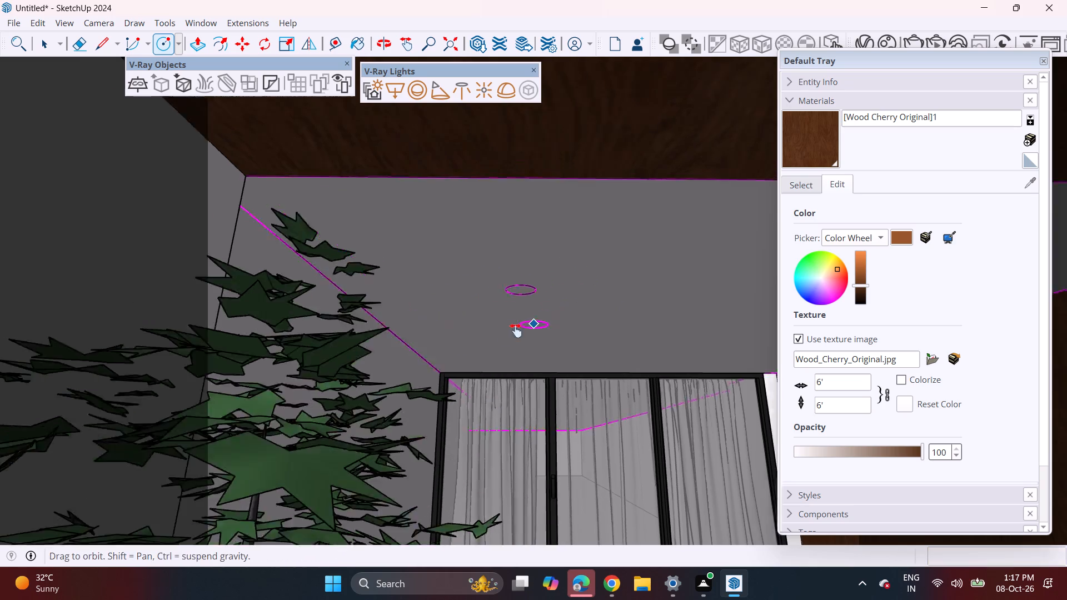
shift+middle_drag(516, 331, 455, 337)
key(space)
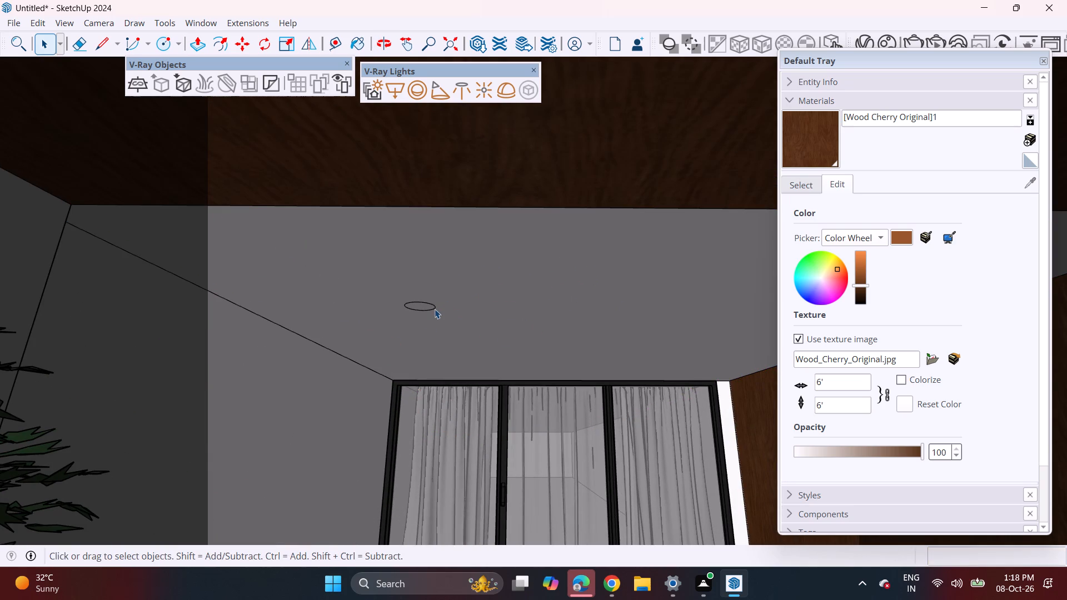
click(435, 309)
key(m)
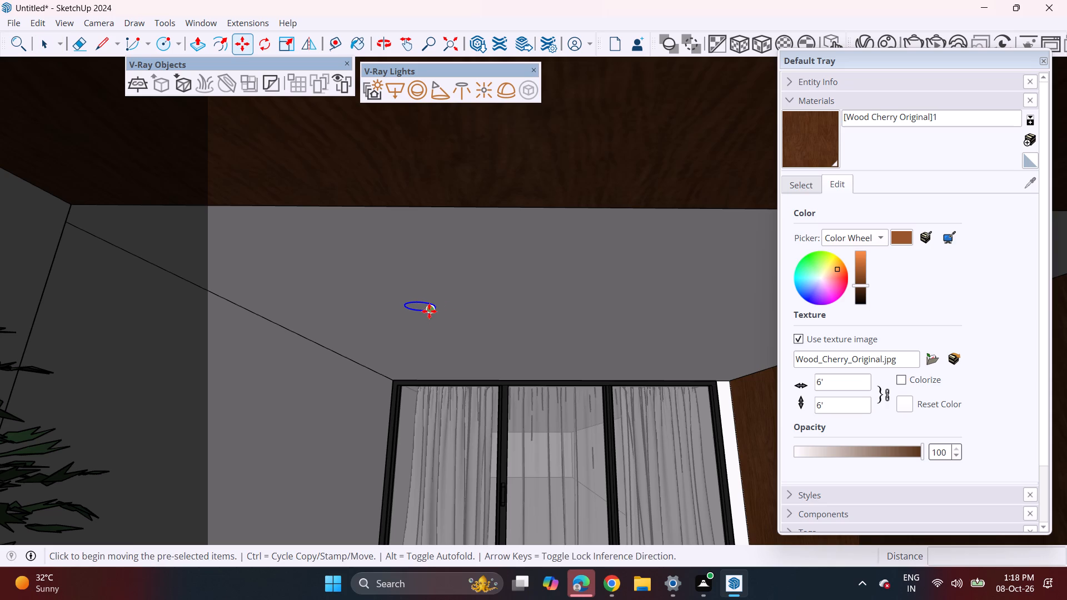
click(431, 309)
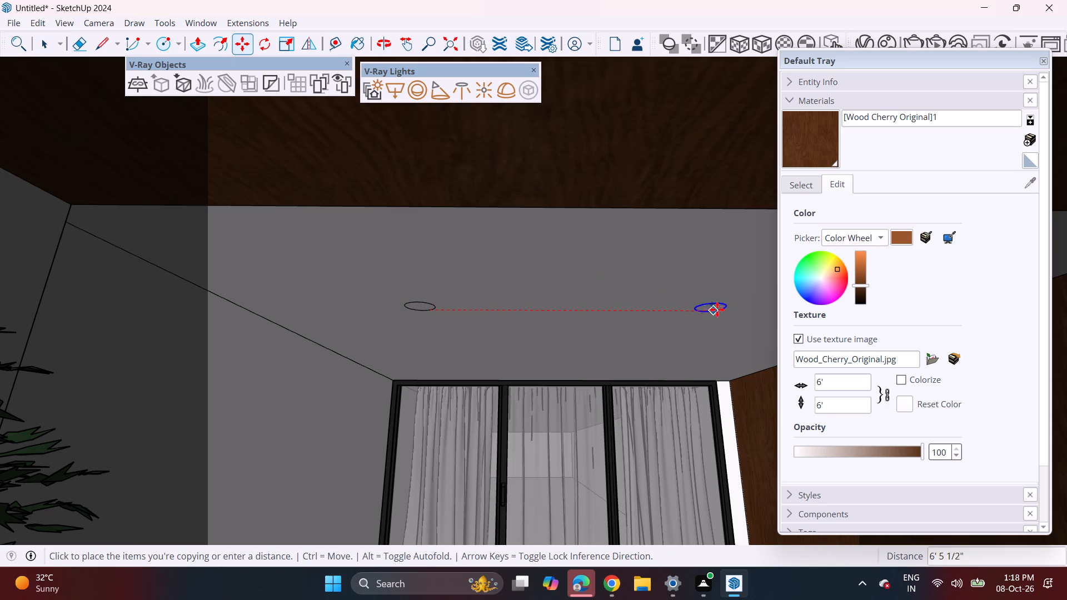
click(737, 317)
key(space)
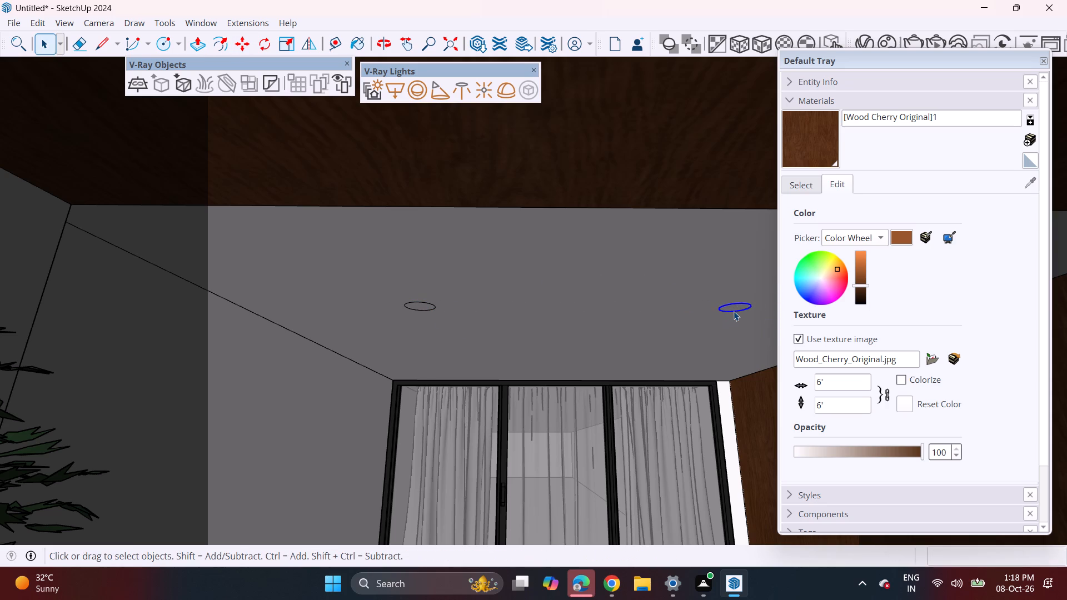
Push both ceiling circles up about 1 7/16" into the balcony ceiling to form recessed light openings.
click(619, 333)
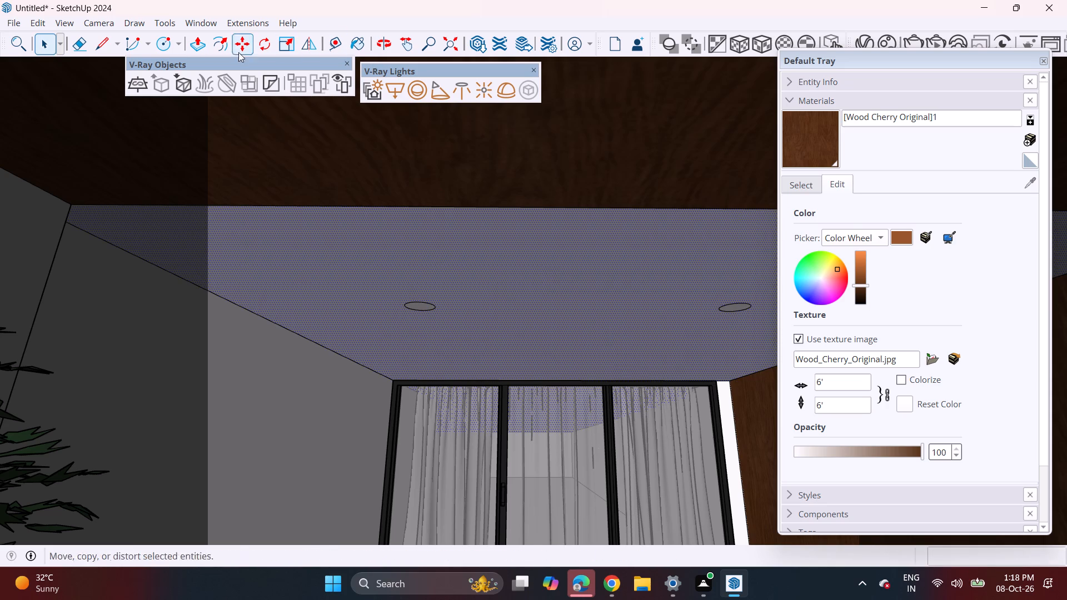
click(198, 49)
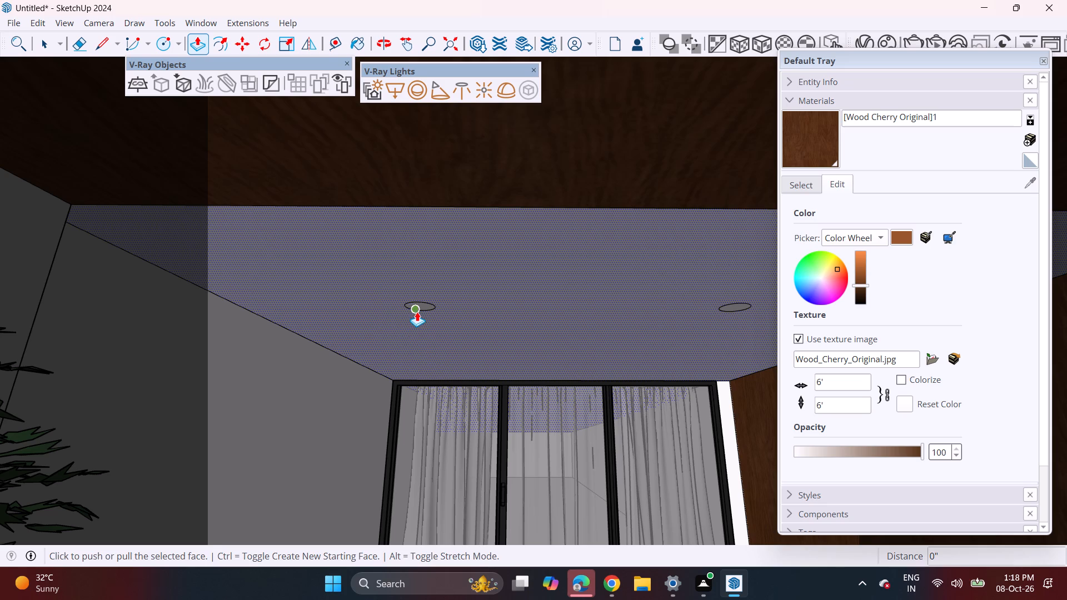
key(Escape)
click(422, 310)
click(423, 305)
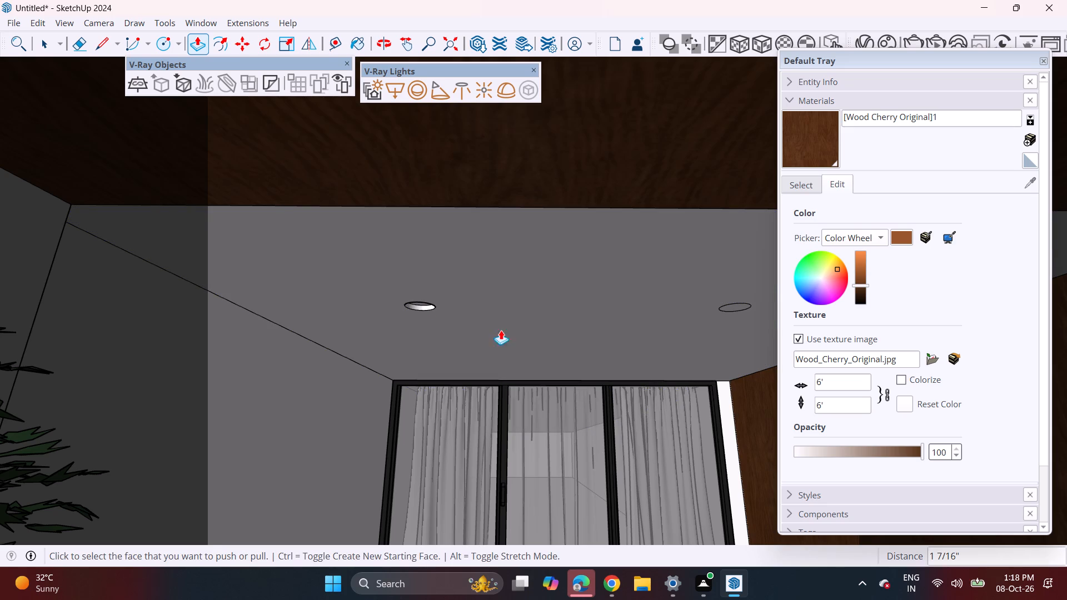
double_click(736, 311)
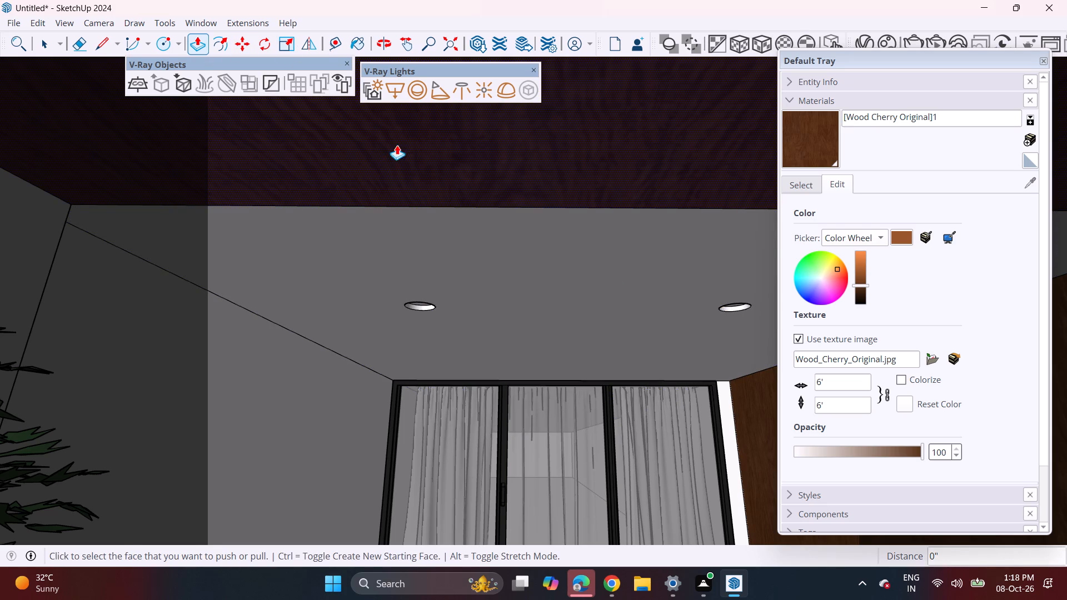
Place a V-Ray omni light in the recessed ceiling opening farther from the wood-clad side wall.
middle_drag(448, 297, 481, 225)
middle_drag(407, 324, 424, 308)
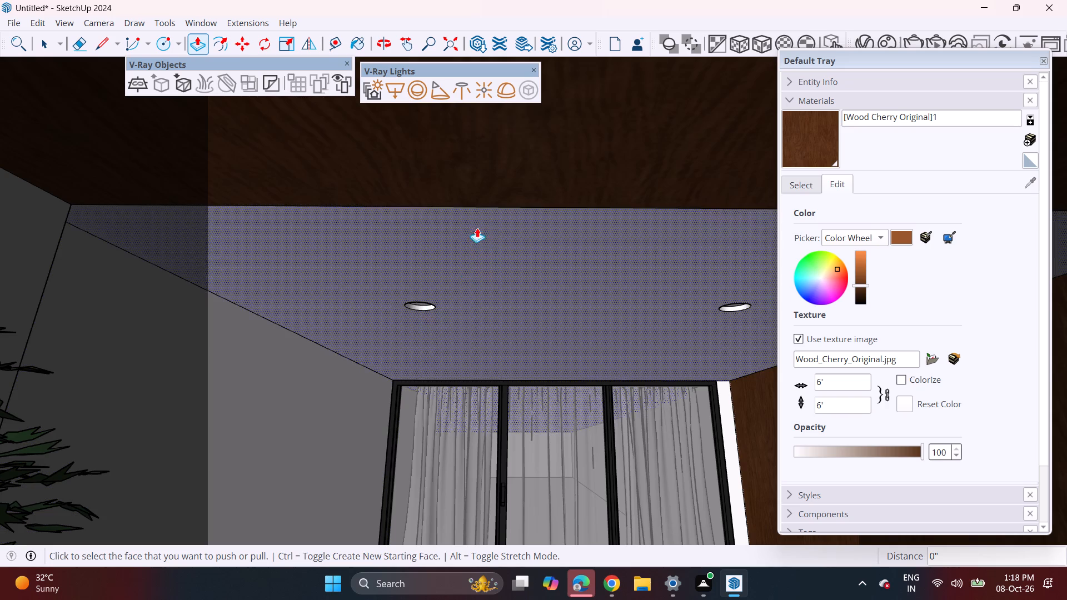
click(481, 87)
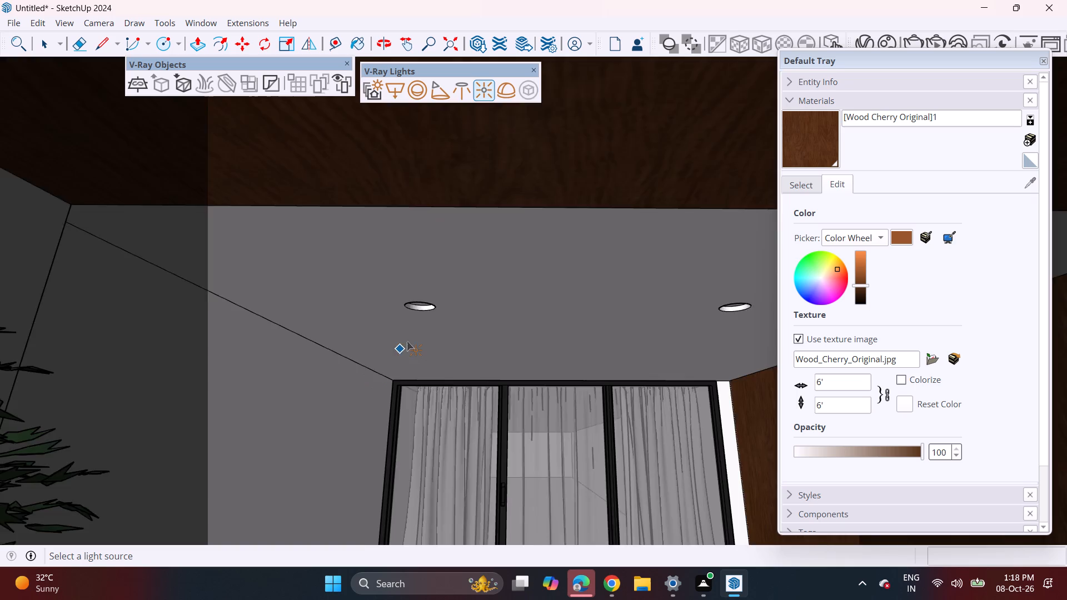
scroll(413, 331, up, 4)
scroll(427, 279, up, 7)
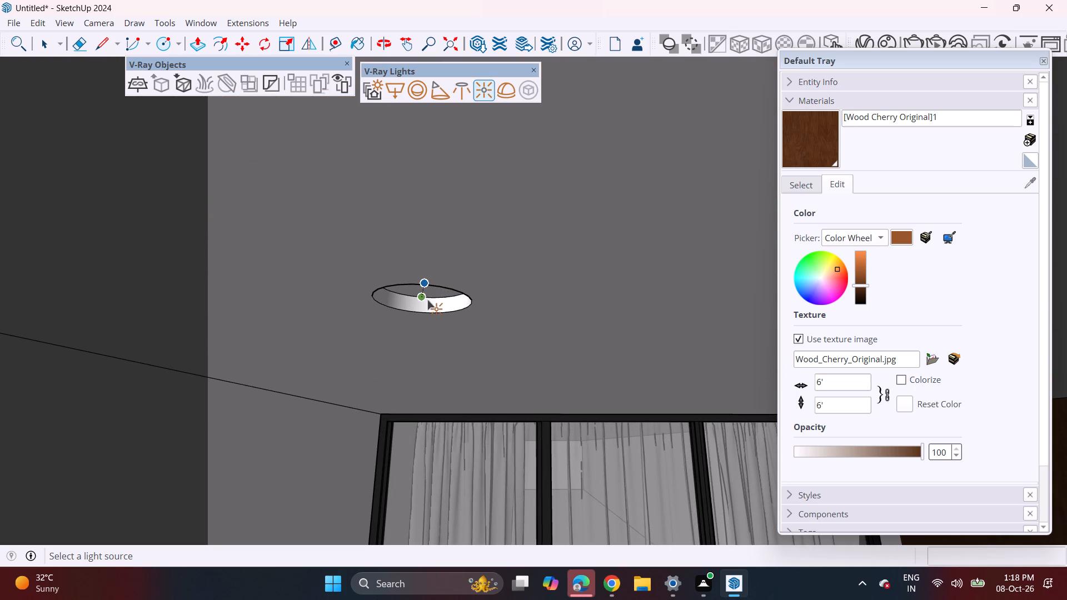
click(427, 300)
scroll(453, 332, down, 3)
scroll(436, 332, up, 3)
key(space)
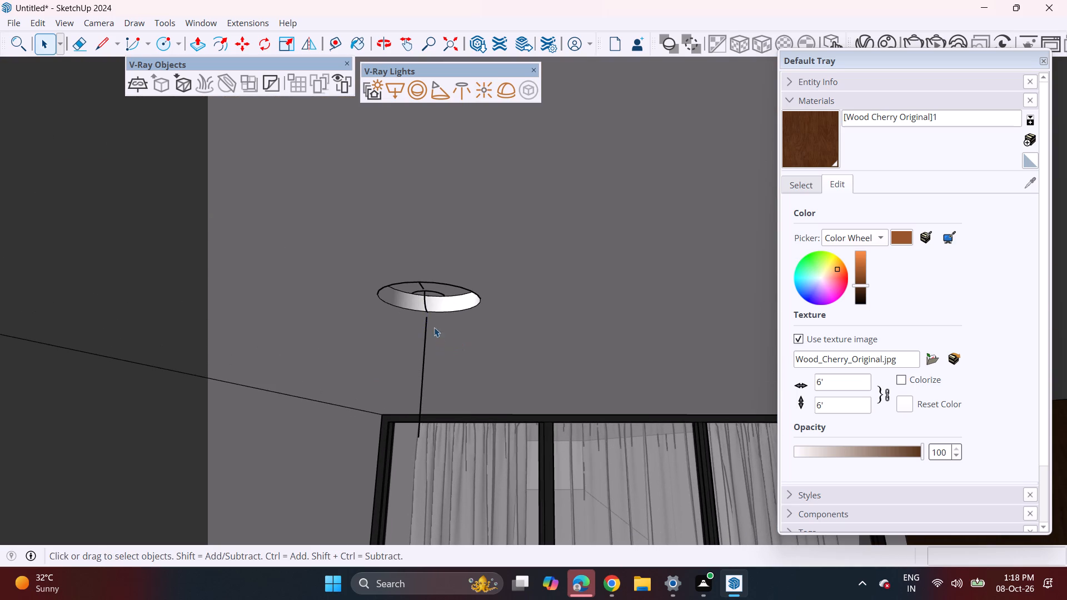
Move the omni light to just below its recessed opening, finishing with a vertical move of about 8 1/4".
click(427, 294)
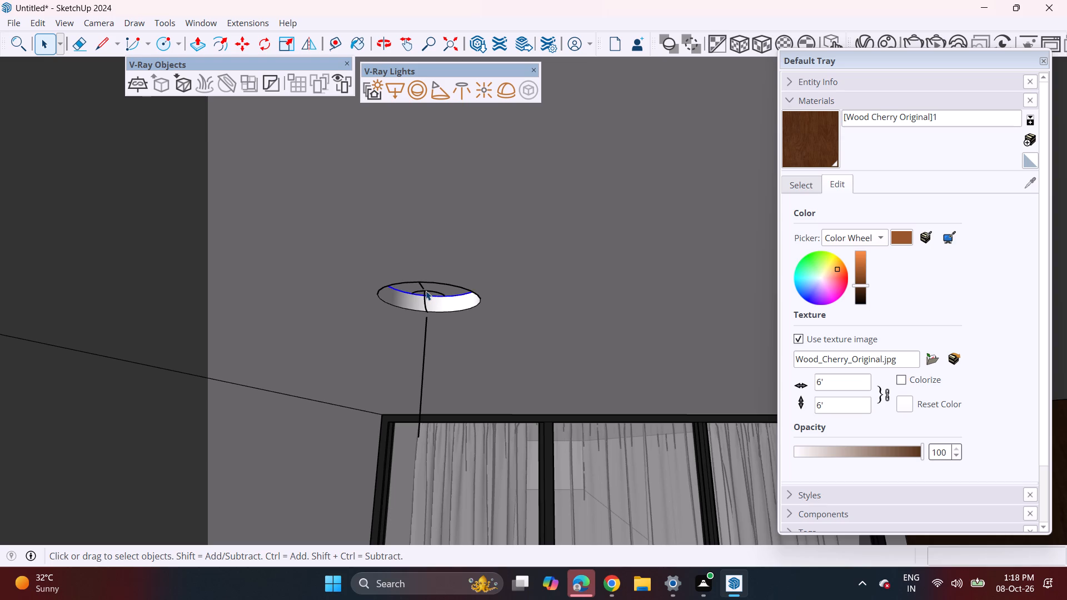
click(426, 291)
key(m)
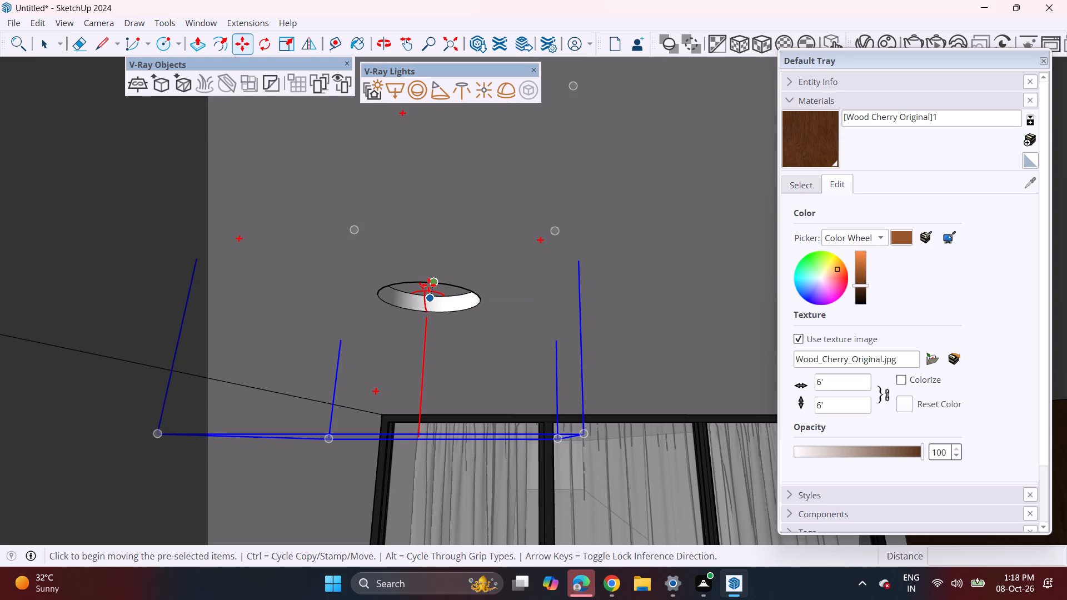
click(333, 432)
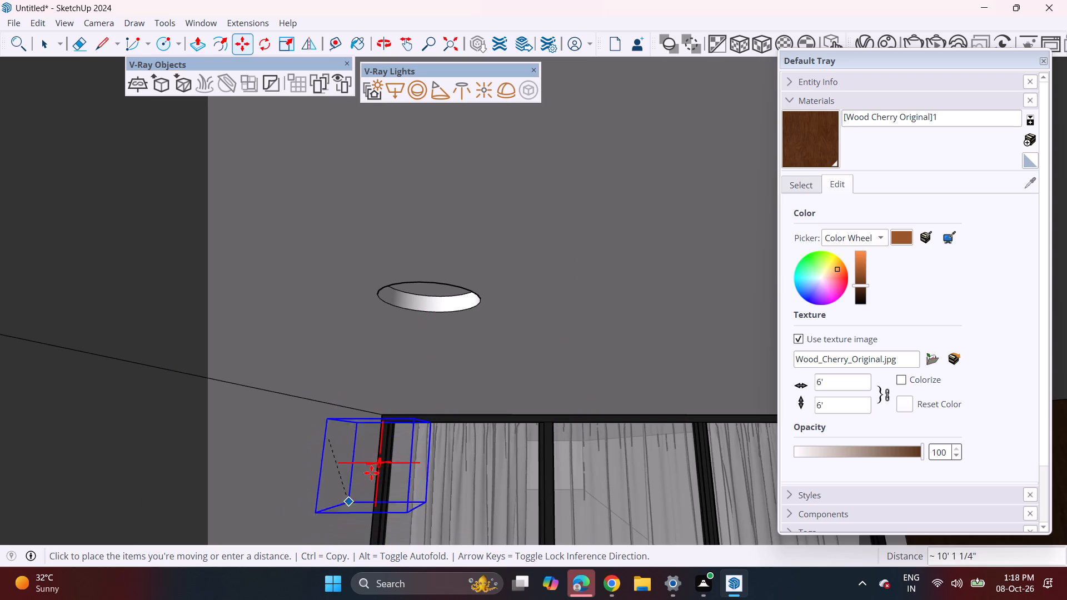
middle_drag(380, 453, 411, 324)
middle_drag(411, 324, 391, 409)
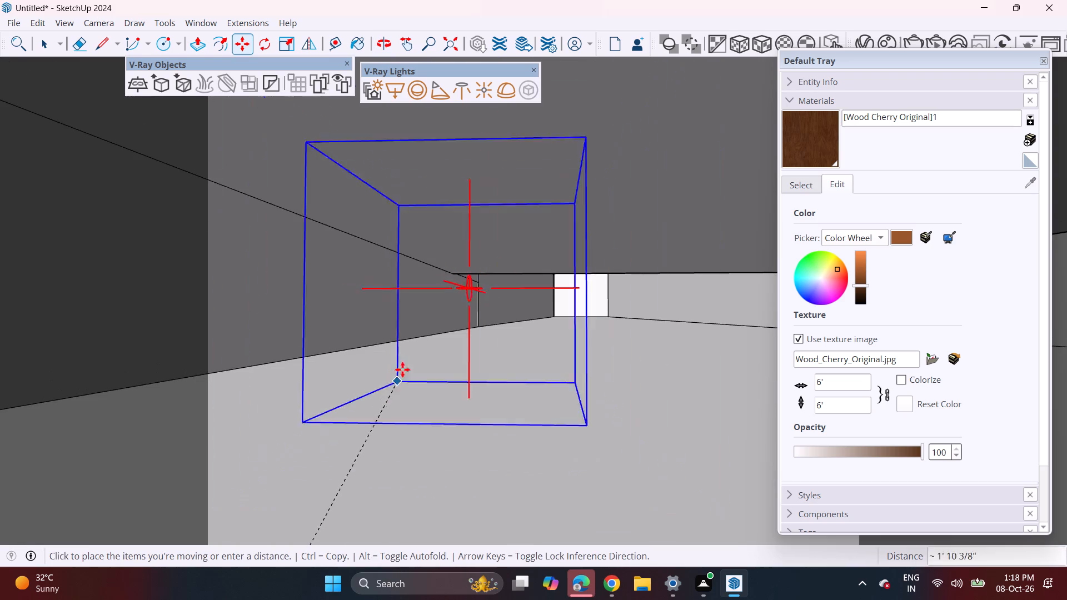
shift+middle_drag(406, 395, 455, 198)
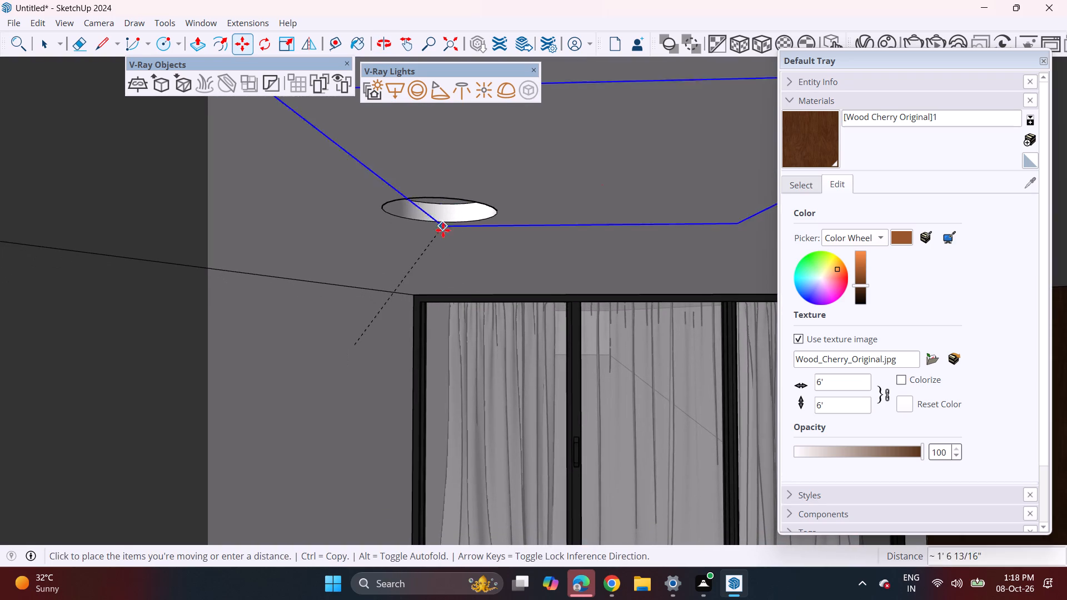
click(400, 406)
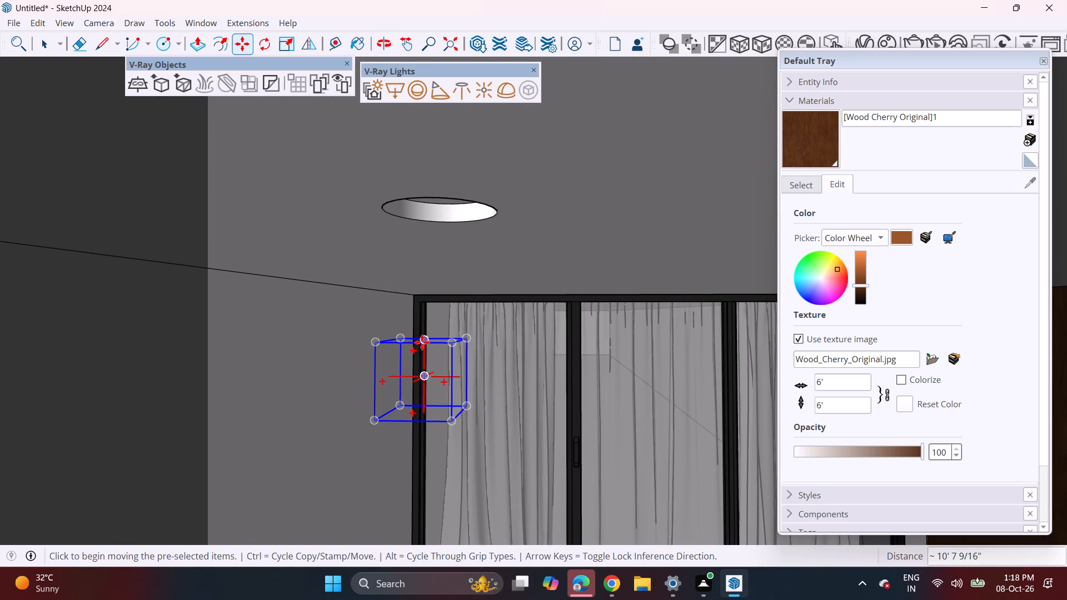
click(422, 342)
click(437, 207)
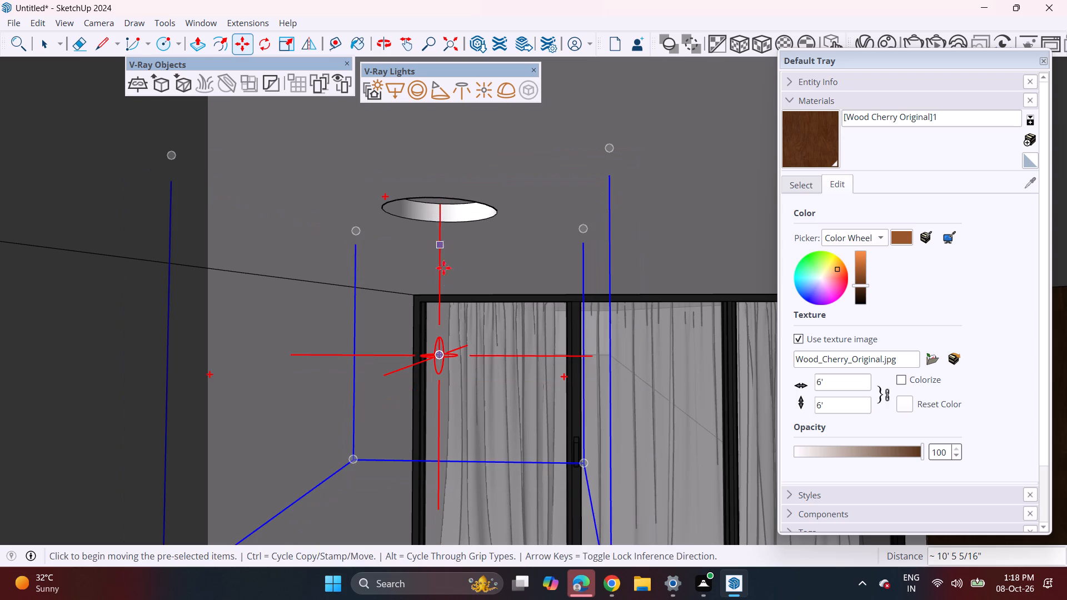
click(440, 361)
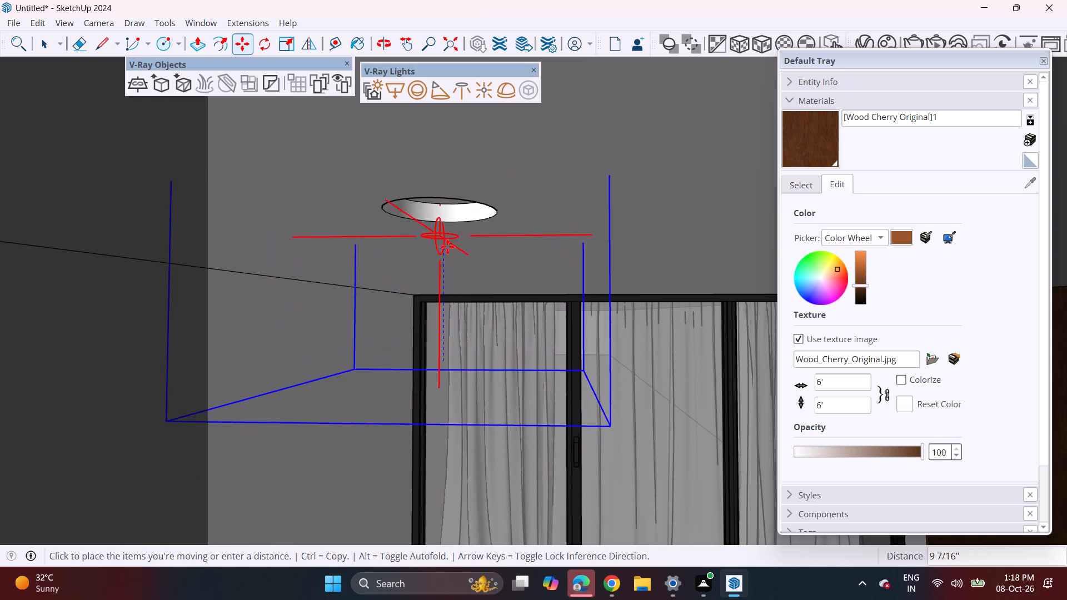
click(447, 260)
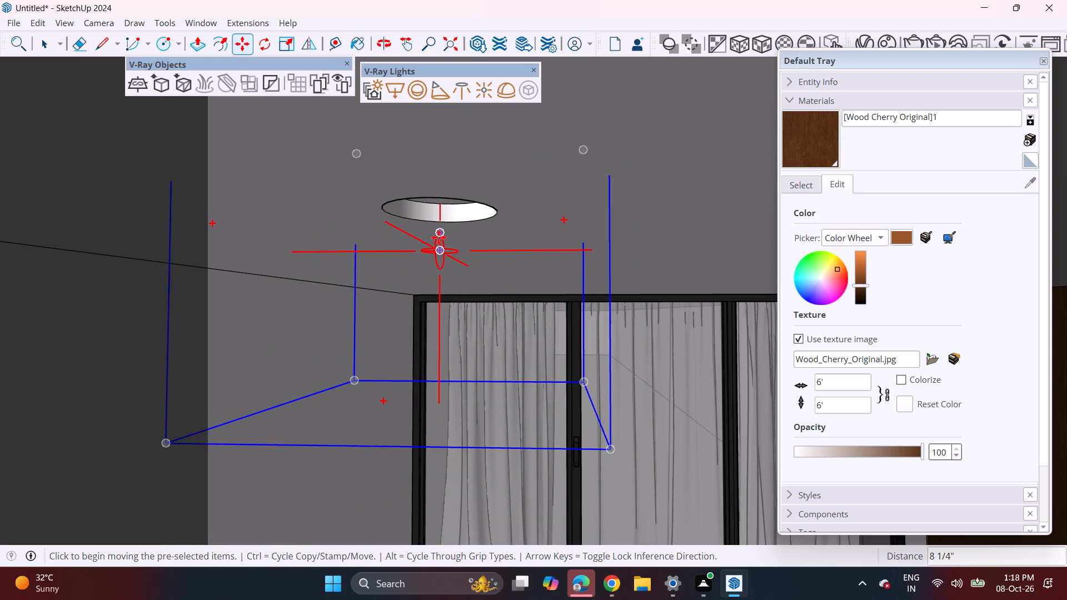
Copy the omni light about 7' across to just below the second recessed opening, nearer the wood-clad wall.
click(436, 252)
shift+middle_drag(601, 300, 385, 326)
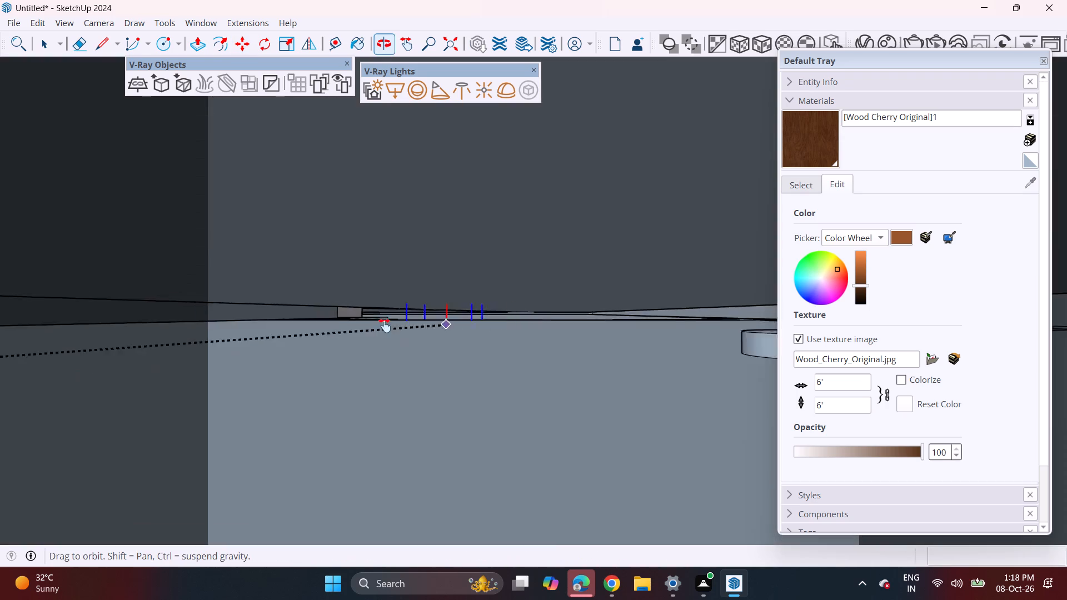
shift+middle_drag(385, 326, 392, 293)
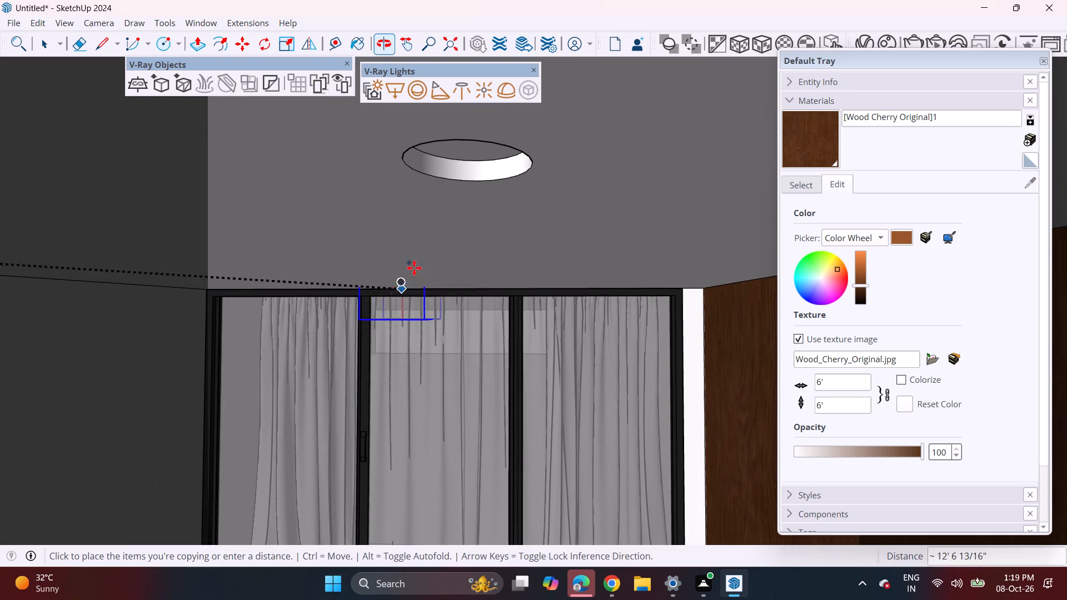
middle_drag(462, 201, 465, 229)
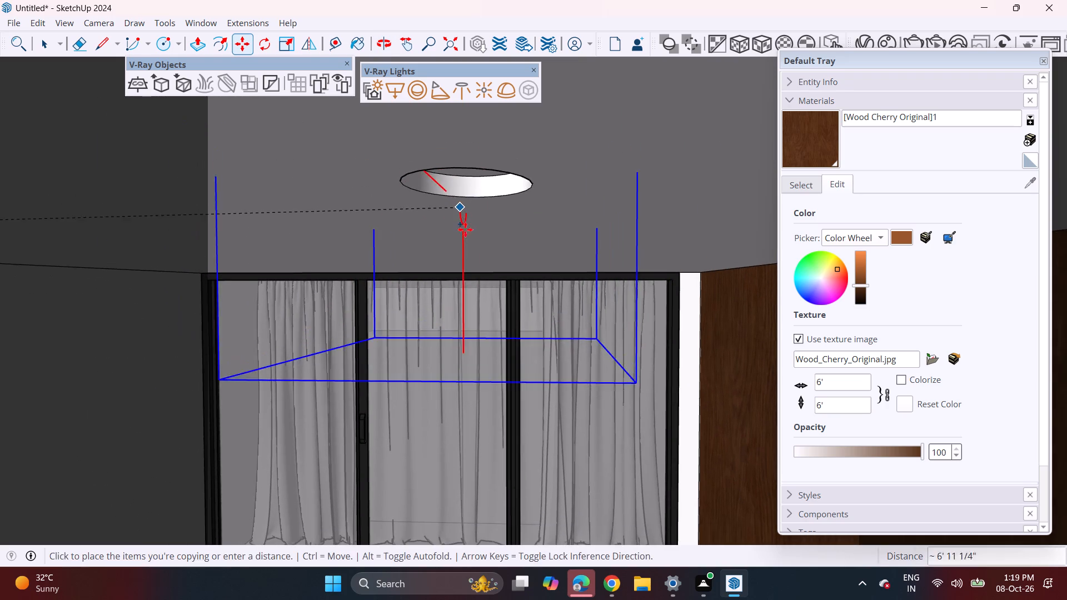
scroll(470, 221, down, 4)
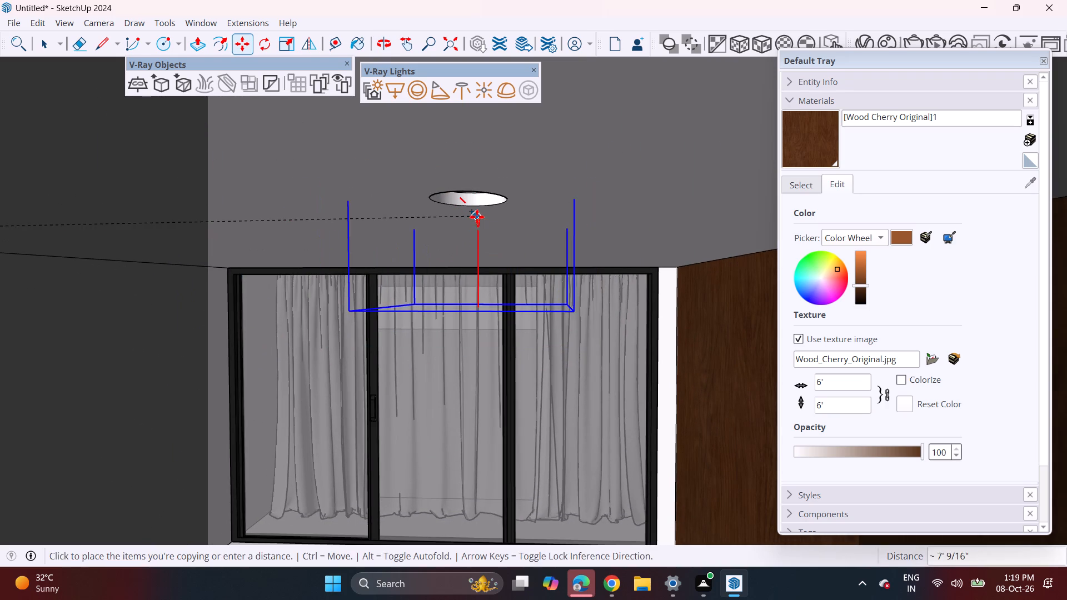
click(475, 233)
scroll(409, 295, down, 4)
shift+middle_drag(342, 339, 413, 312)
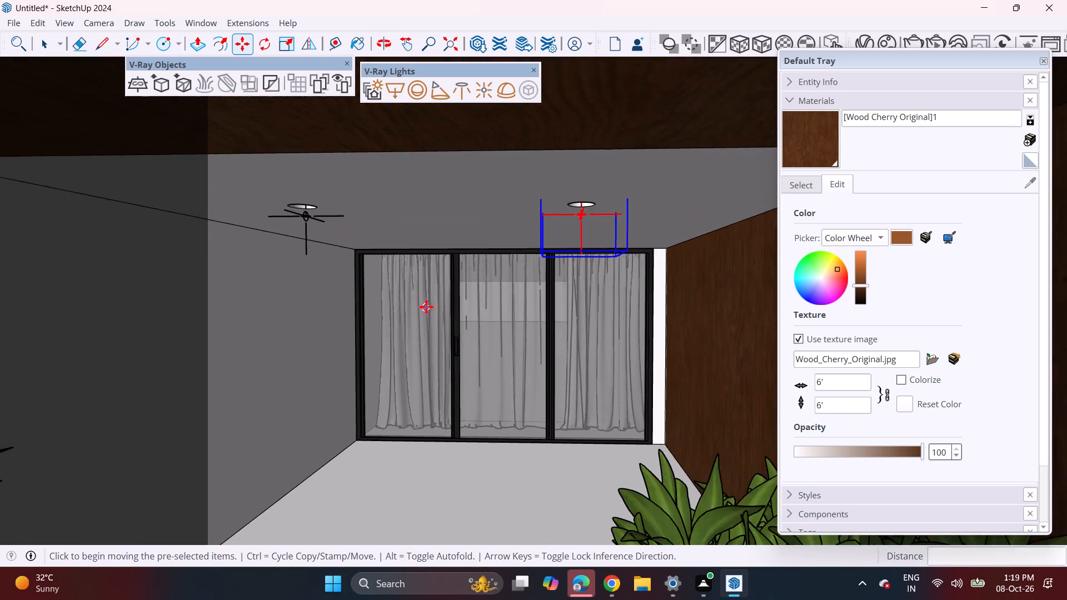
Examine the whole front facade and garden from street level, moving the materials tray clear of the house.
scroll(426, 307, down, 5)
middle_drag(476, 334, 507, 319)
scroll(421, 327, down, 7)
shift+middle_drag(399, 360, 514, 322)
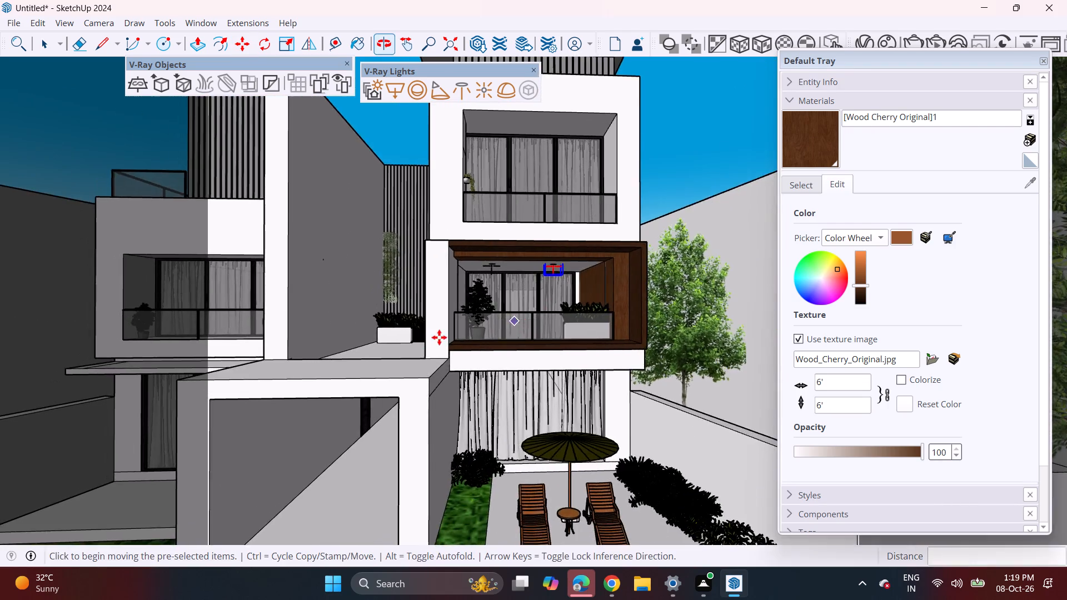
scroll(423, 342, down, 4)
shift+middle_drag(414, 351, 538, 321)
shift+middle_drag(538, 321, 527, 321)
shift+middle_click(501, 324)
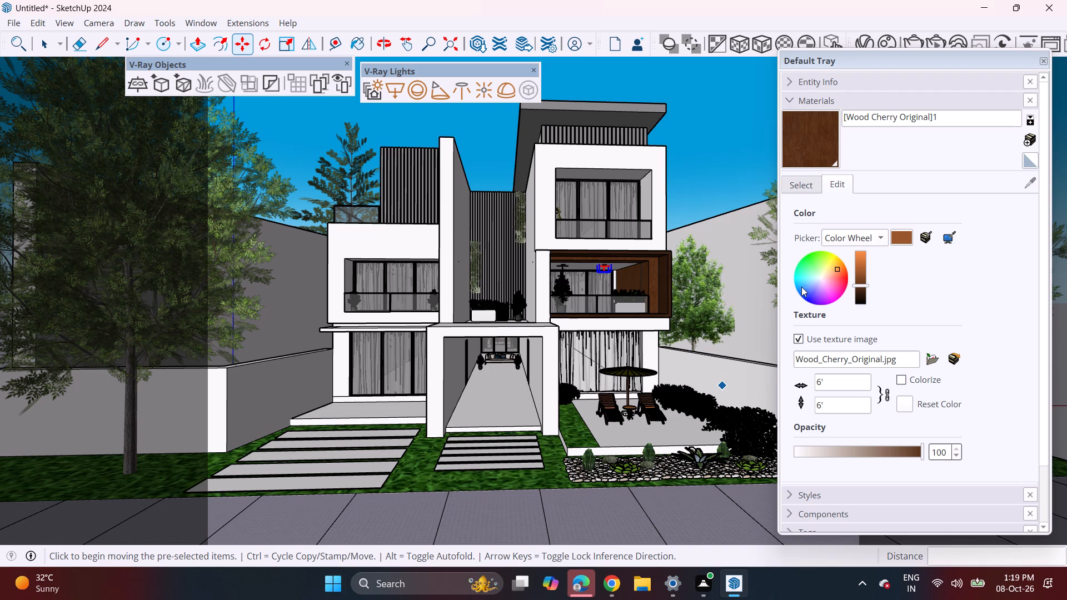
click(49, 49)
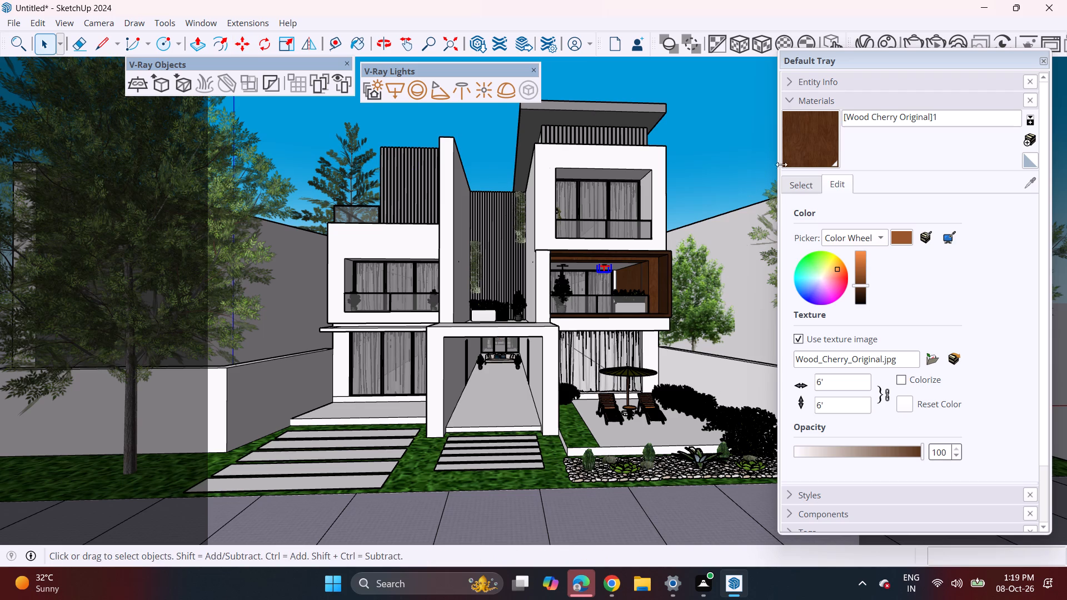
click(815, 149)
click(702, 132)
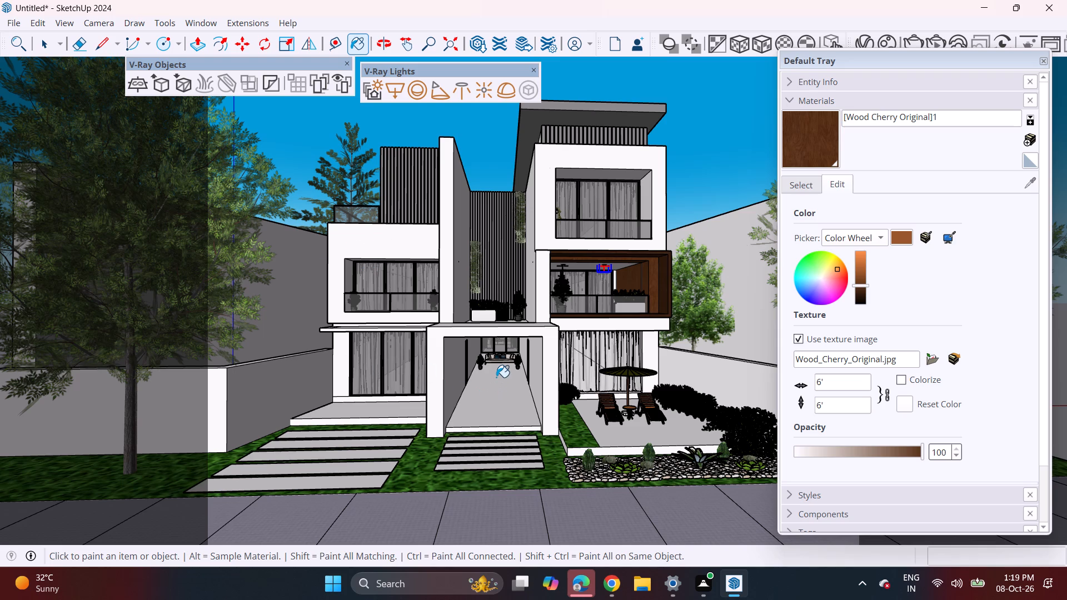
middle_drag(496, 377, 493, 364)
scroll(493, 364, down, 2)
scroll(493, 364, up, 1)
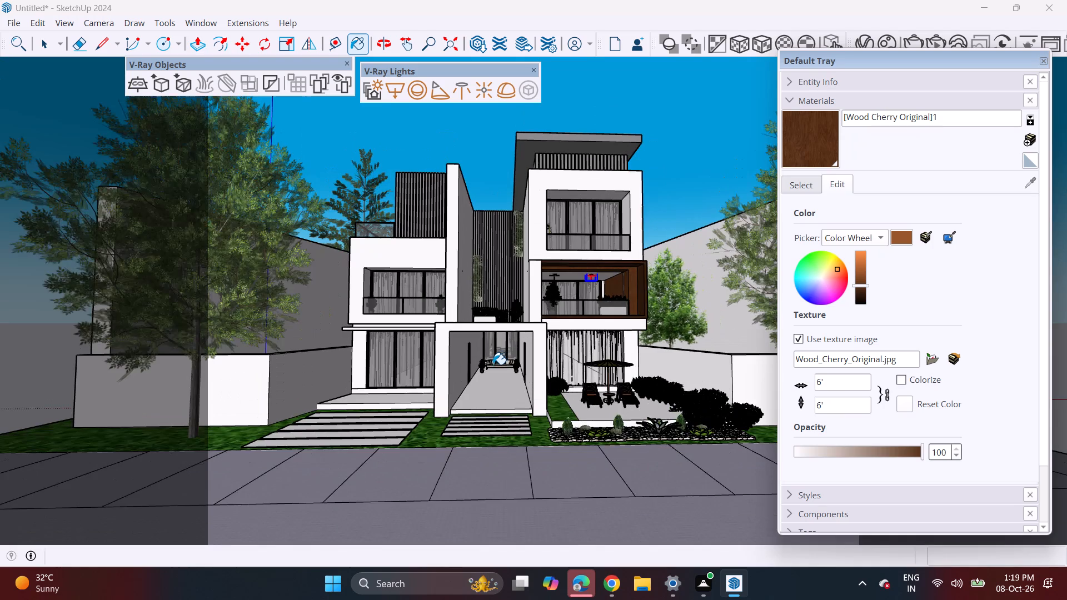
shift+middle_click(493, 364)
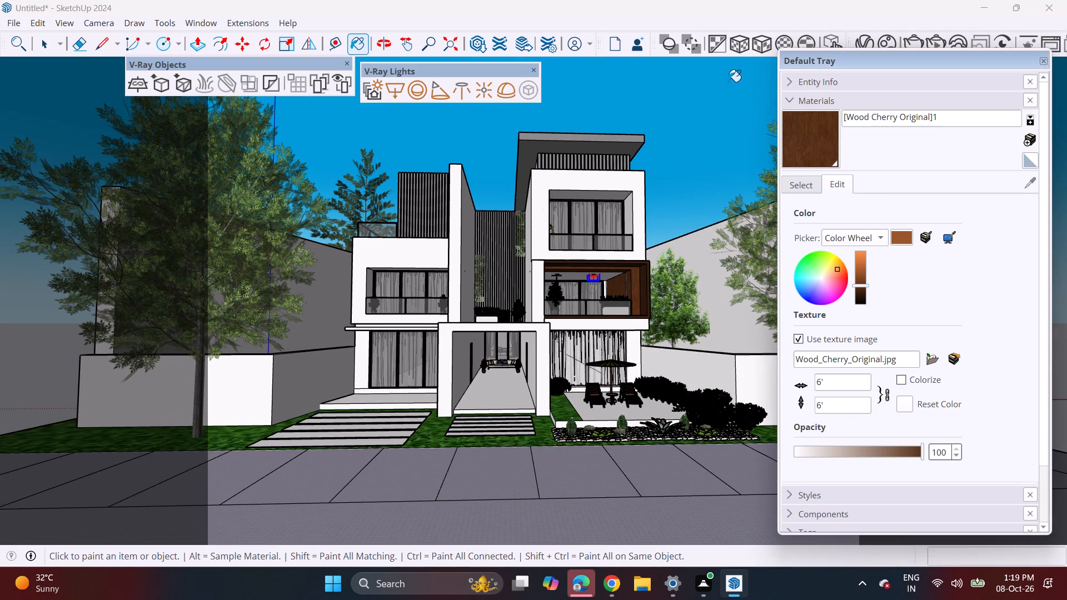
click(805, 64)
drag(887, 74, 985, 94)
drag(791, 57, 967, 54)
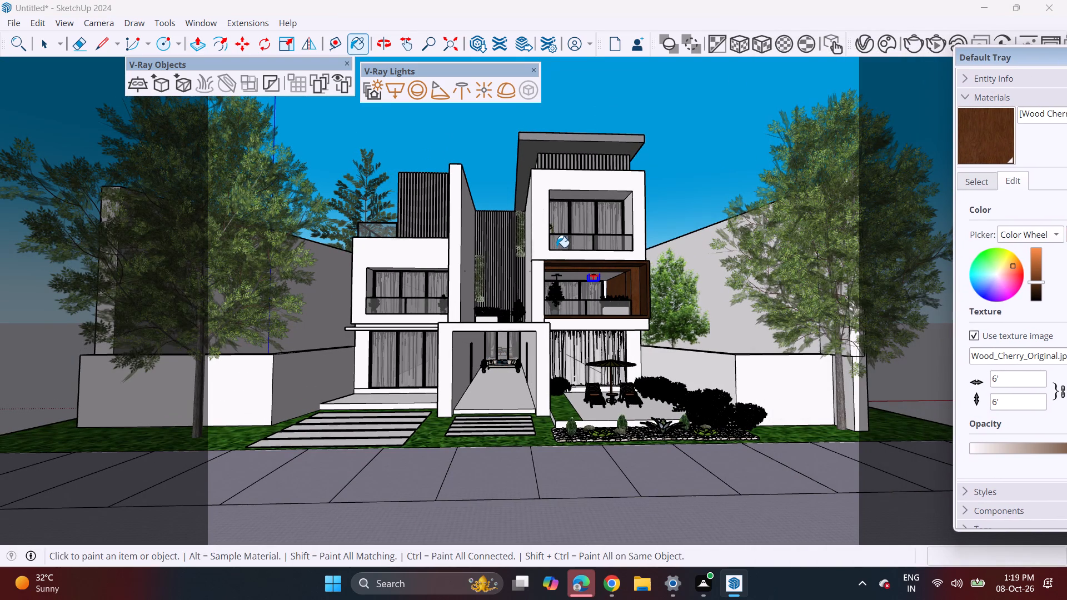
scroll(493, 316, up, 1)
middle_drag(493, 316, 490, 286)
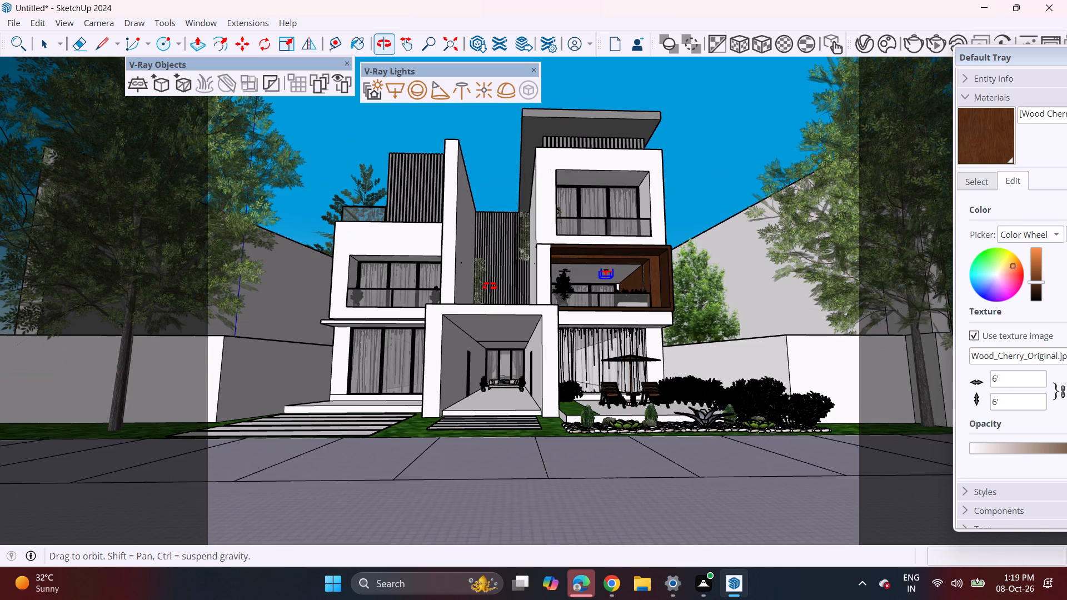
middle_drag(490, 286, 493, 308)
shift+middle_drag(481, 303, 503, 307)
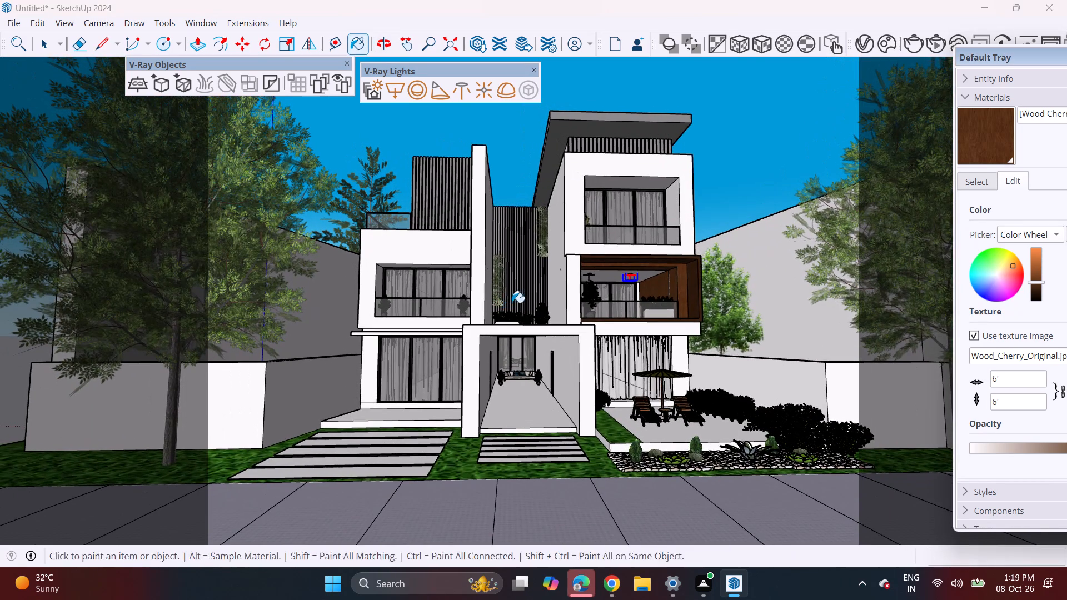
middle_drag(512, 303, 513, 287)
scroll(501, 278, down, 1)
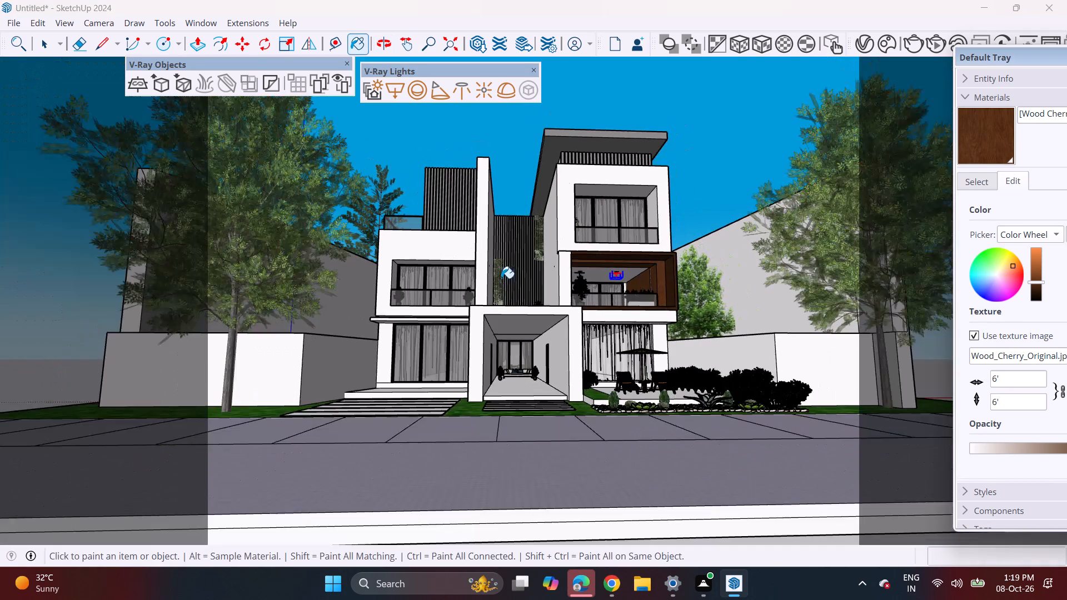
middle_drag(501, 278, 498, 299)
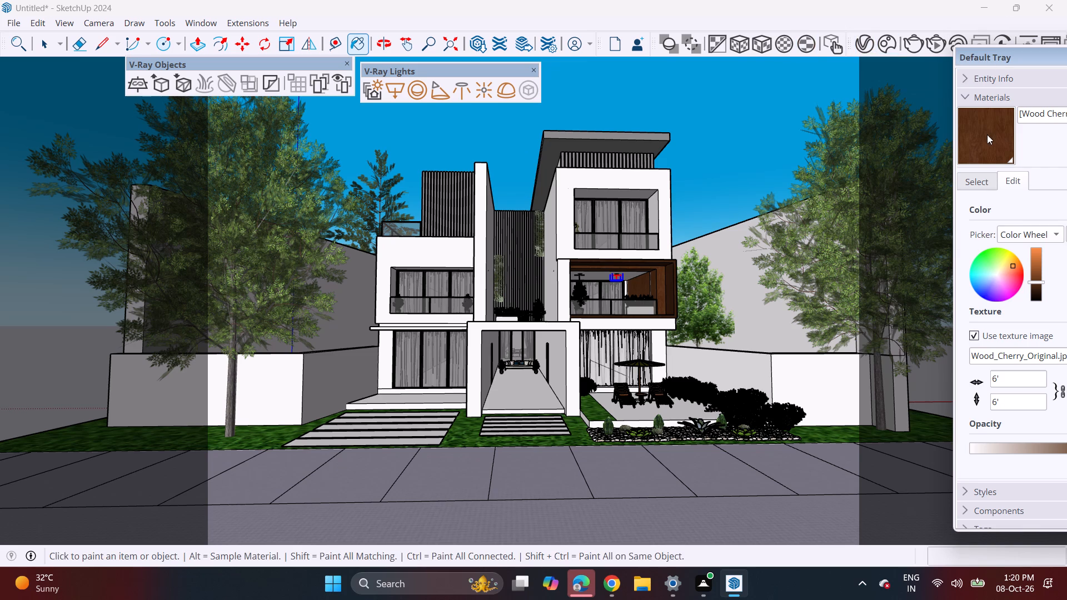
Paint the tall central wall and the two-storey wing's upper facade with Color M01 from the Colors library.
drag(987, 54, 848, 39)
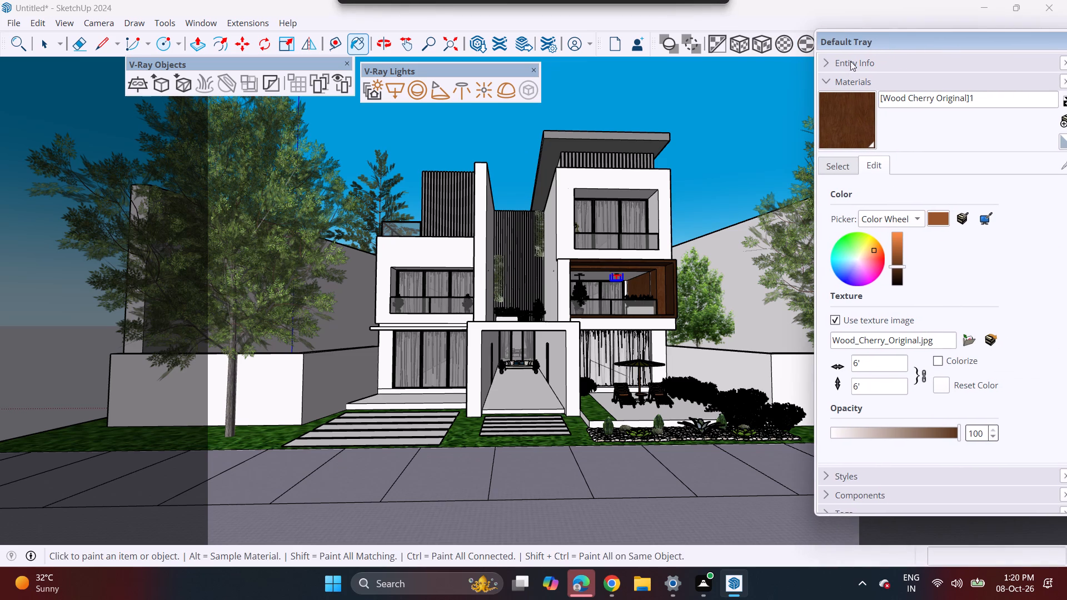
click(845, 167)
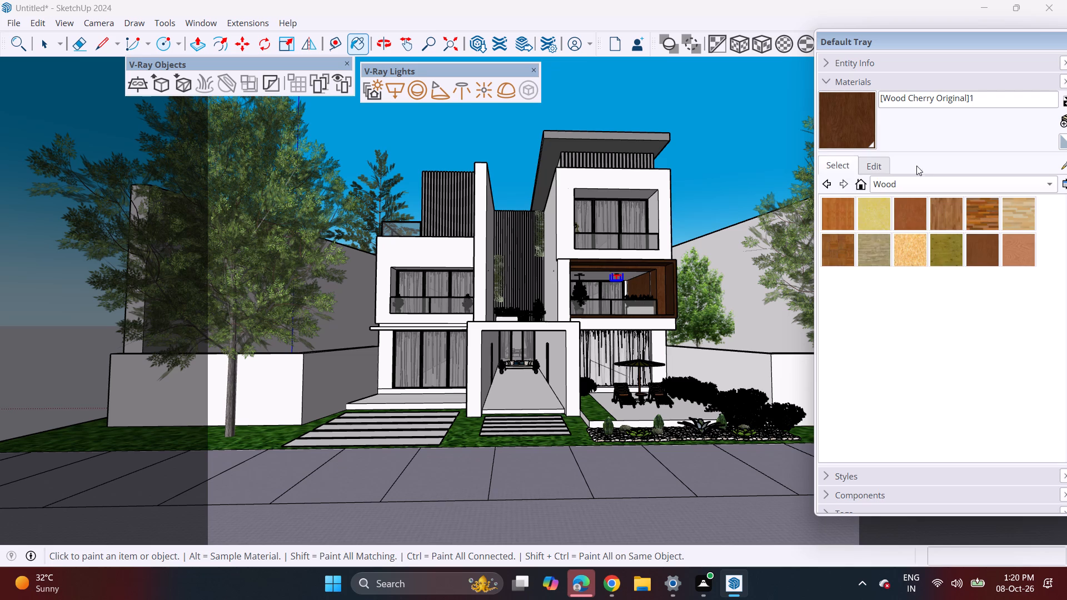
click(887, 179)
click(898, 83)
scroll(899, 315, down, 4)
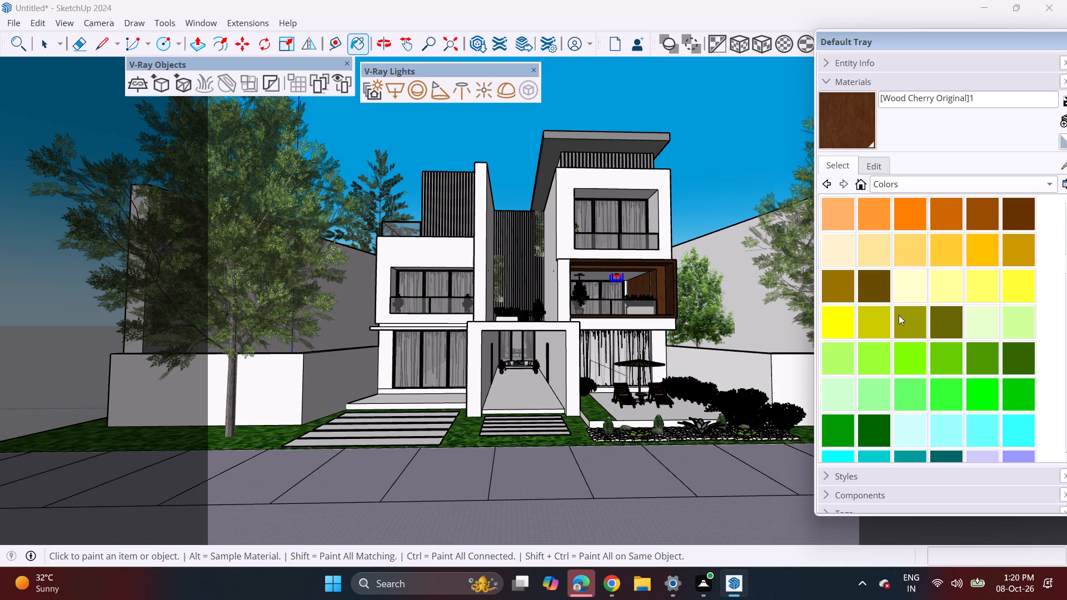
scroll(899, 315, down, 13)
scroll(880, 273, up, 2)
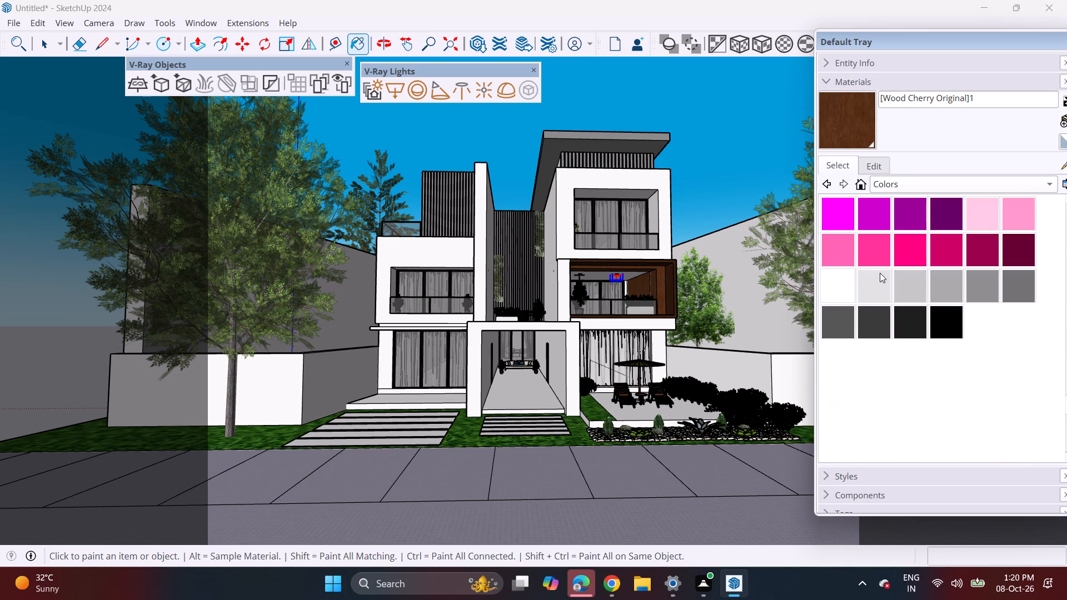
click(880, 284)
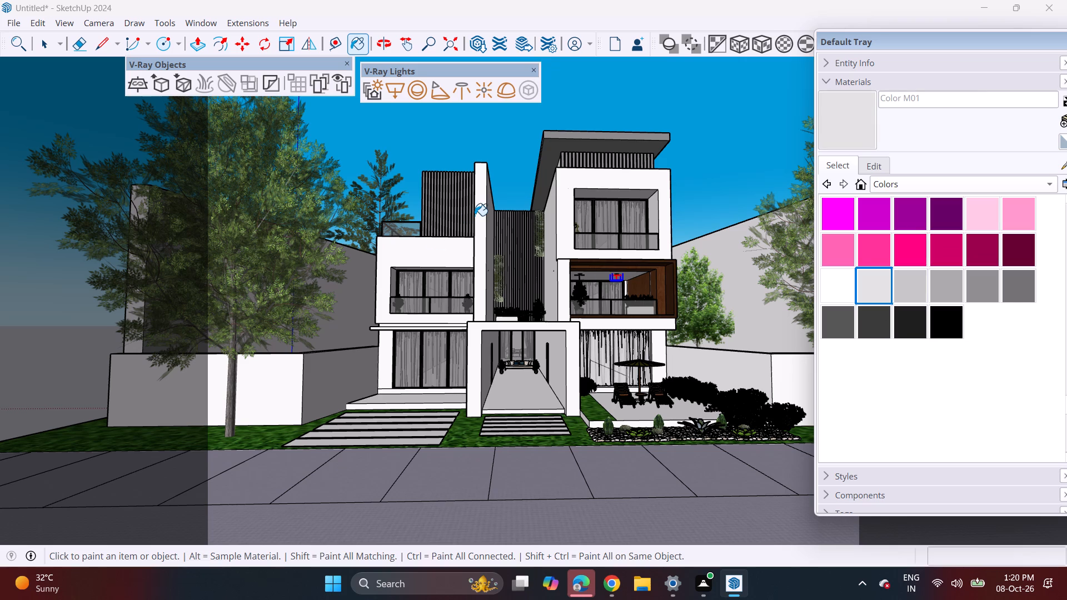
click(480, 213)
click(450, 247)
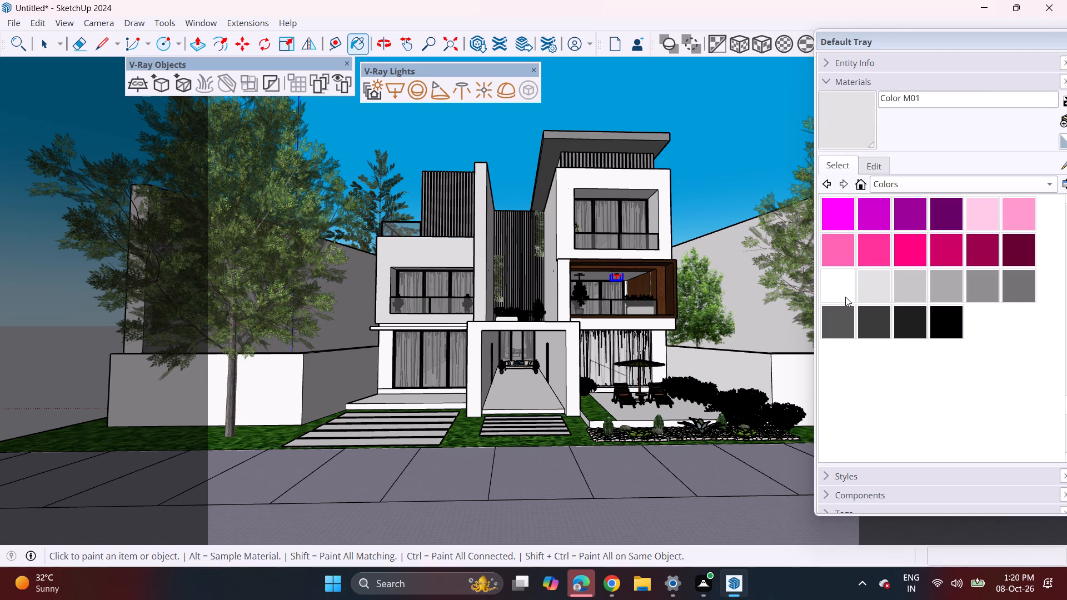
Apply Color M00 to the tall central wall, the two-storey wing's facade on both floors, and the entrance portal frame.
click(845, 297)
click(477, 244)
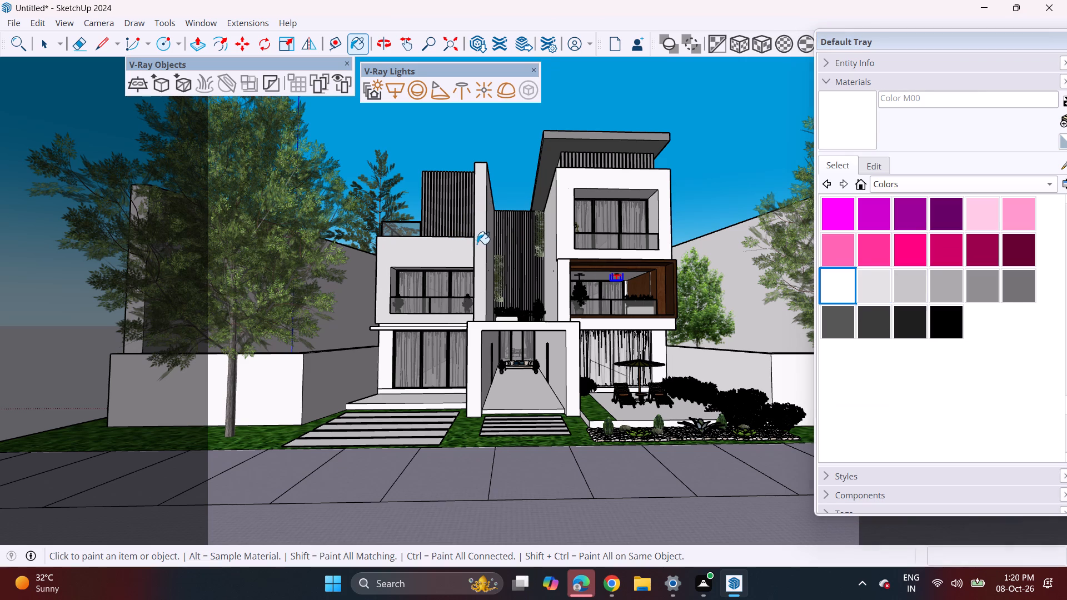
click(448, 258)
click(389, 354)
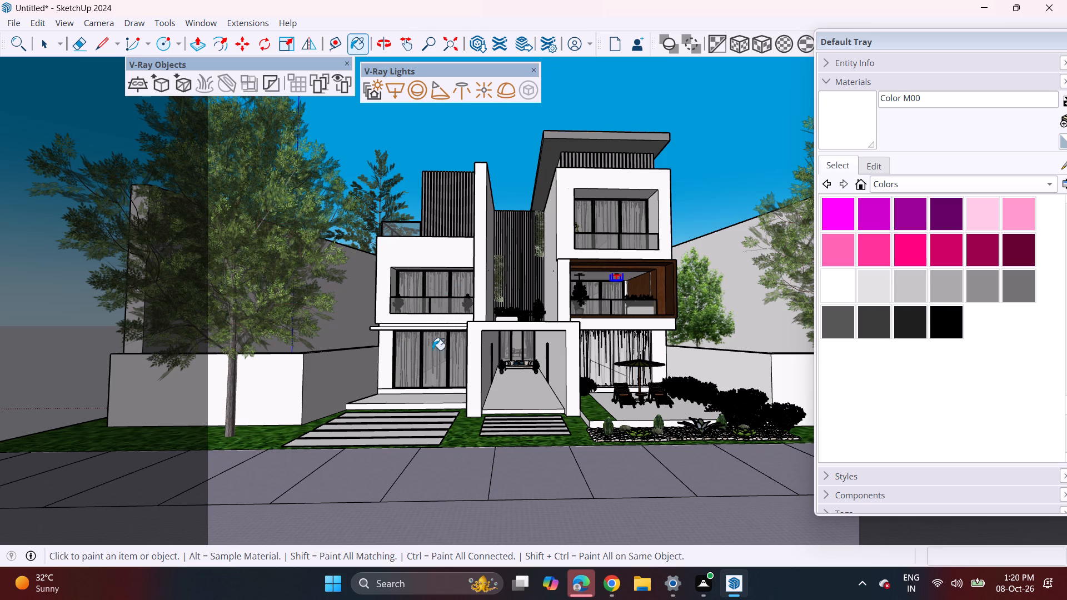
click(477, 344)
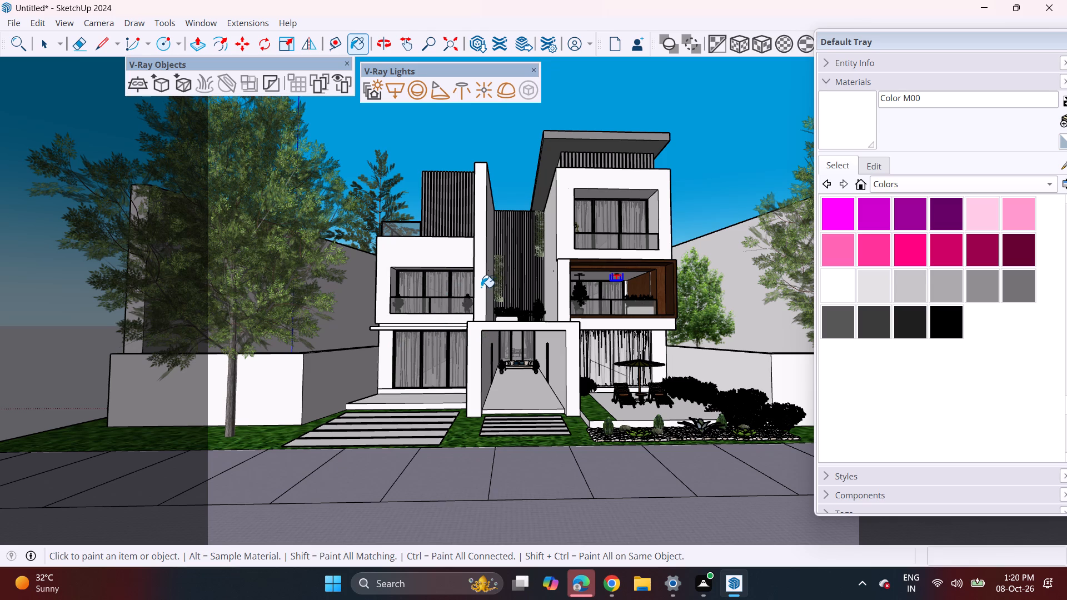
click(481, 287)
click(489, 279)
Paint the three-storey wing's walls, the band below the wood-framed balcony, and the balcony's ceiling and inner wall with Color M00.
click(551, 246)
click(562, 234)
click(562, 284)
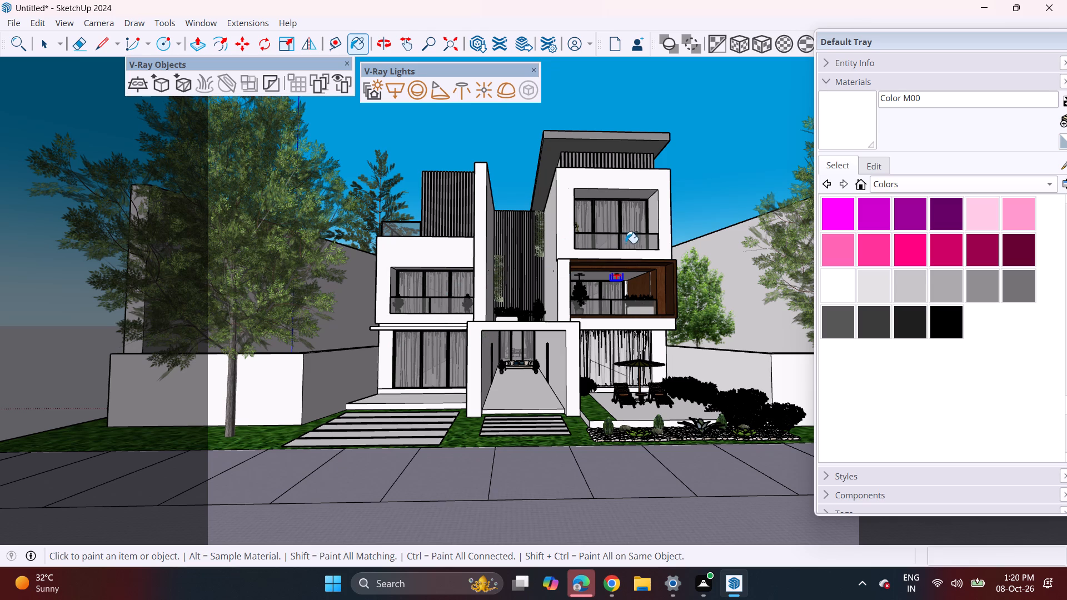
click(616, 327)
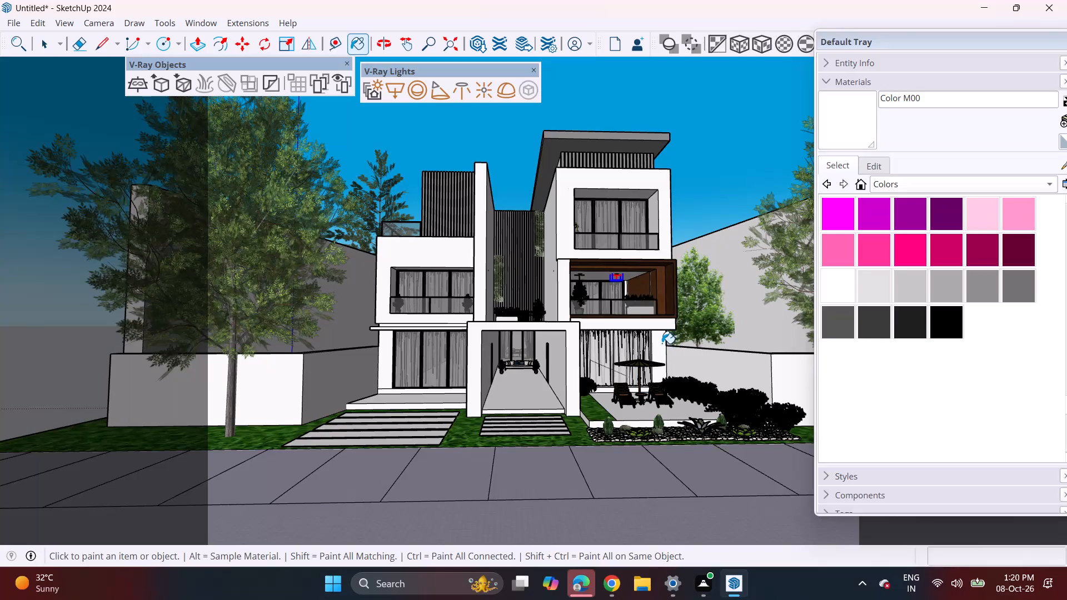
click(662, 343)
scroll(621, 291, up, 7)
click(637, 258)
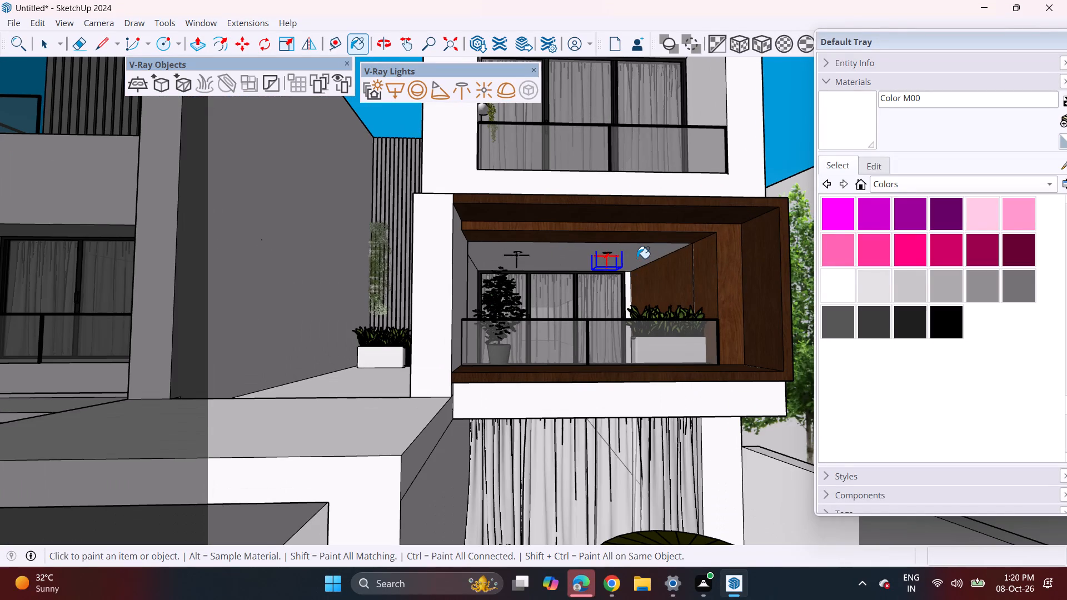
click(627, 284)
scroll(627, 284, down, 4)
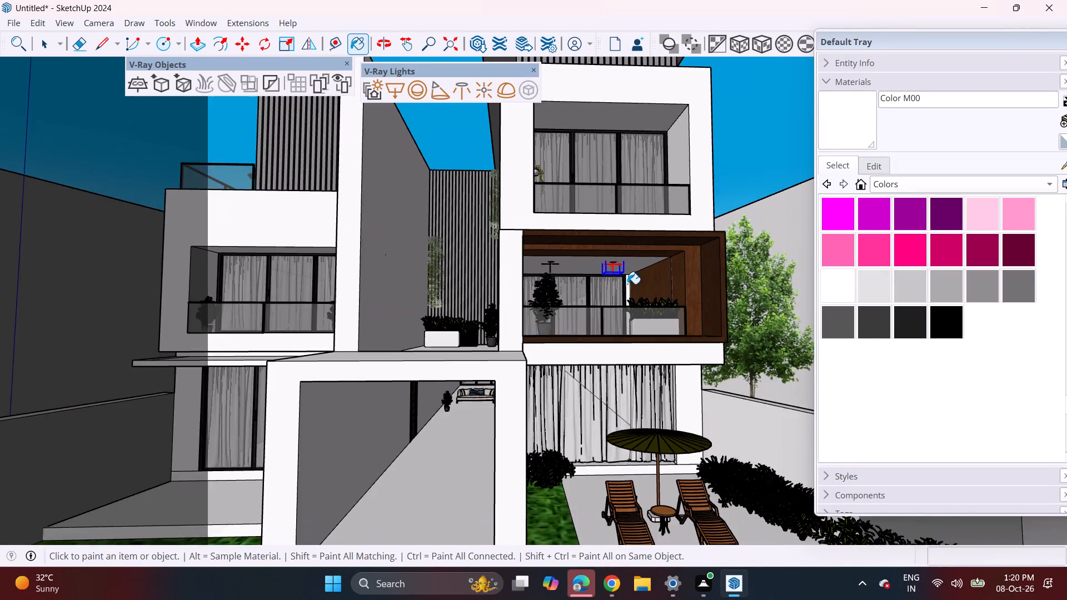
scroll(627, 284, down, 3)
Apply Color M00 to the driveway floor, the lounger patio and the two-storey wing's porch, including the patio and porch front edges.
click(525, 406)
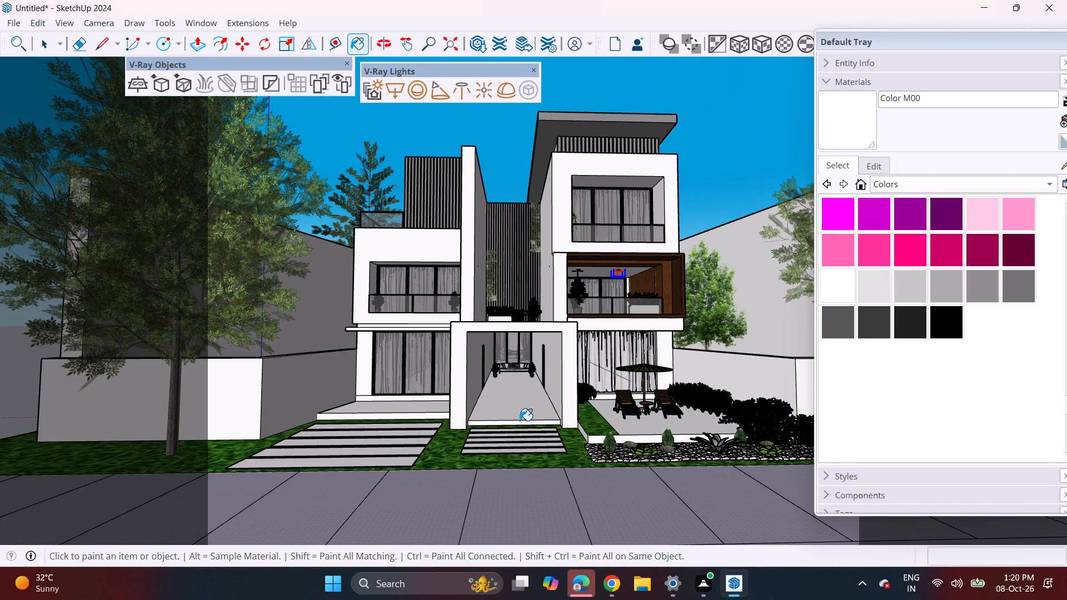
click(641, 423)
click(642, 437)
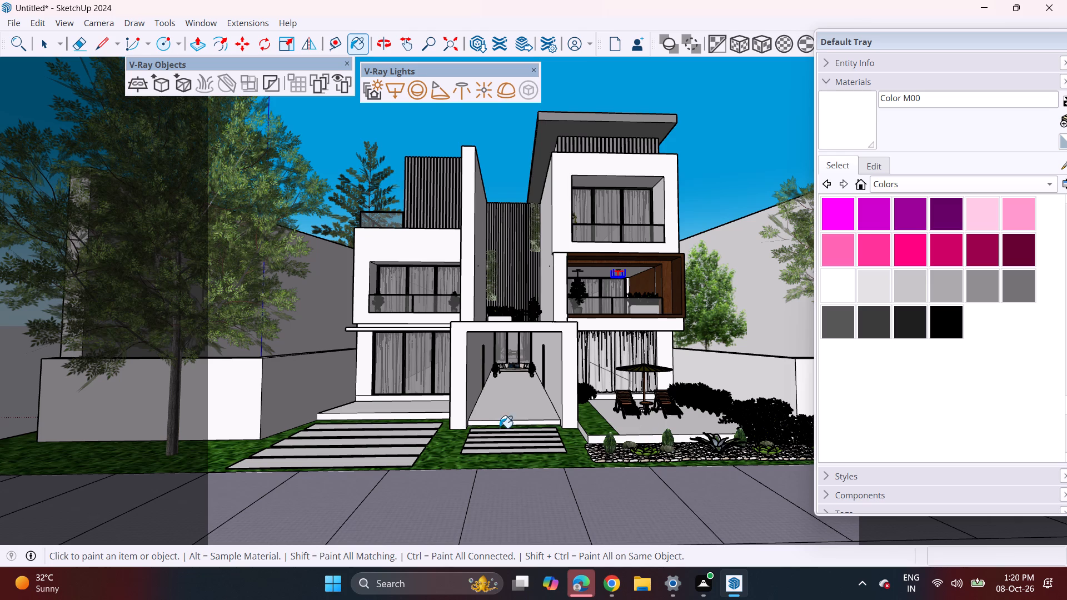
click(432, 412)
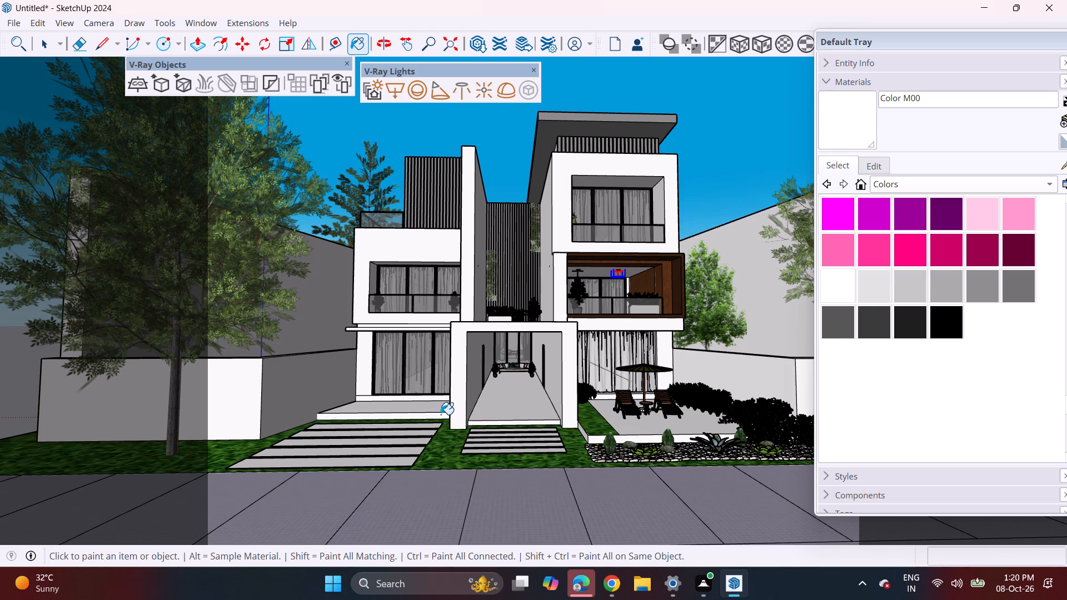
click(441, 414)
scroll(746, 428, up, 1)
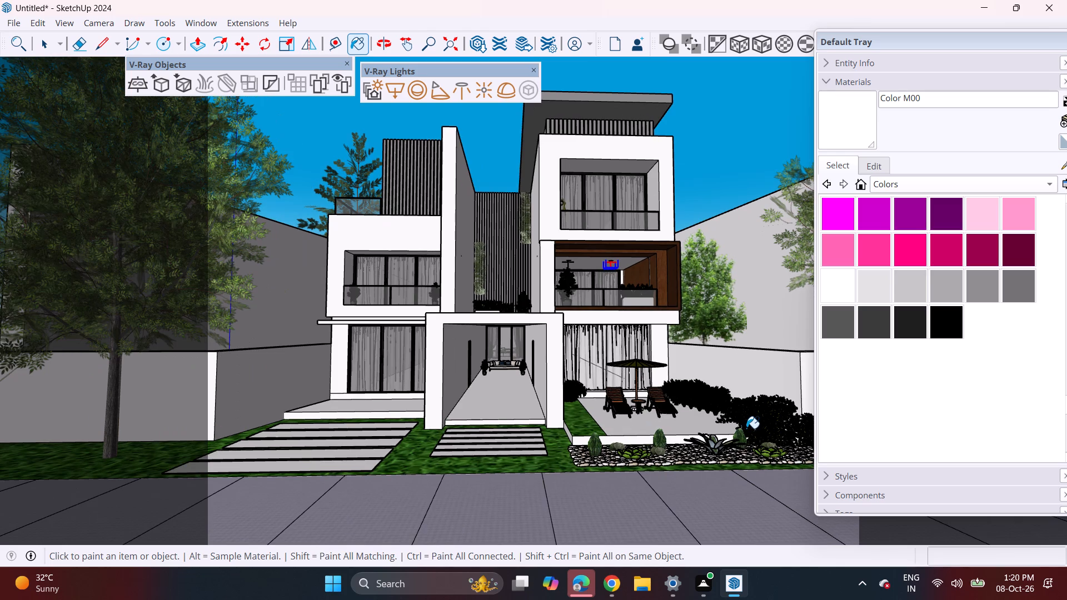
Paint the wider garden path's paving slabs with Marble Carrara Gold Floor Tile from the Tile library.
click(915, 187)
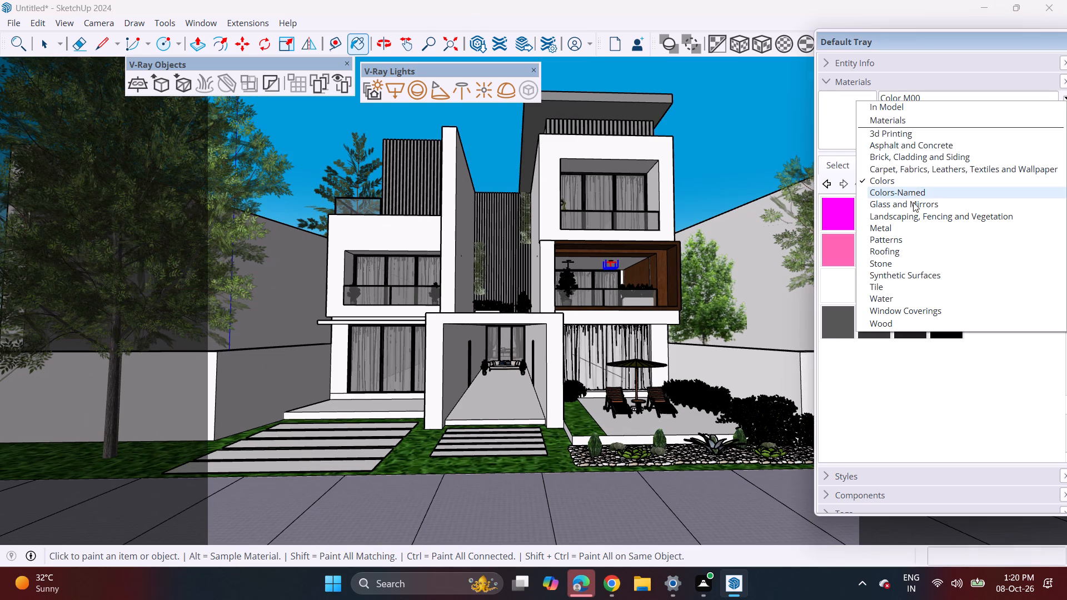
click(915, 291)
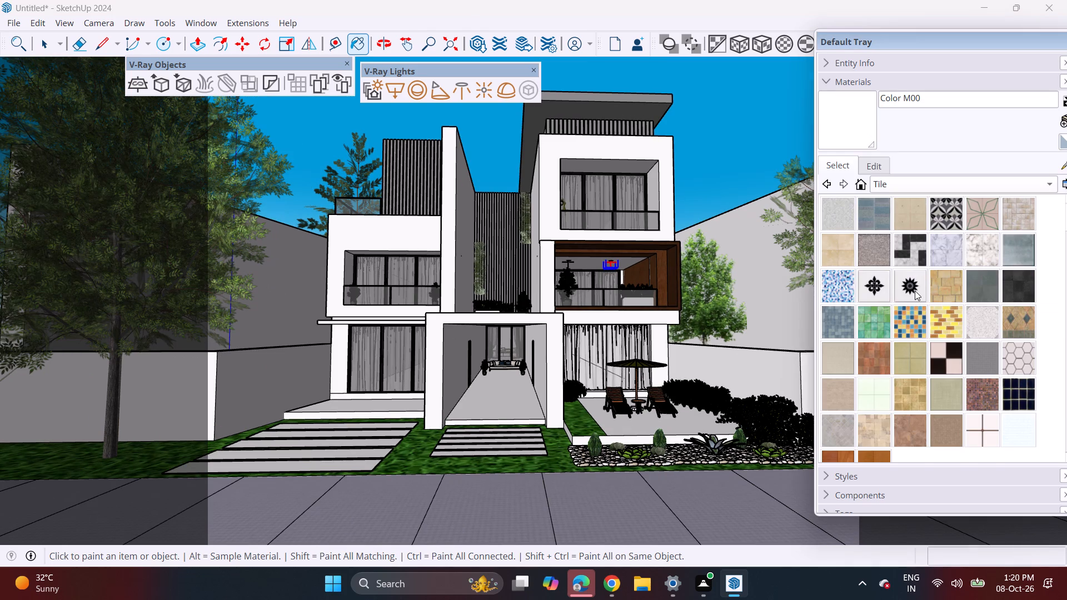
scroll(864, 361, down, 3)
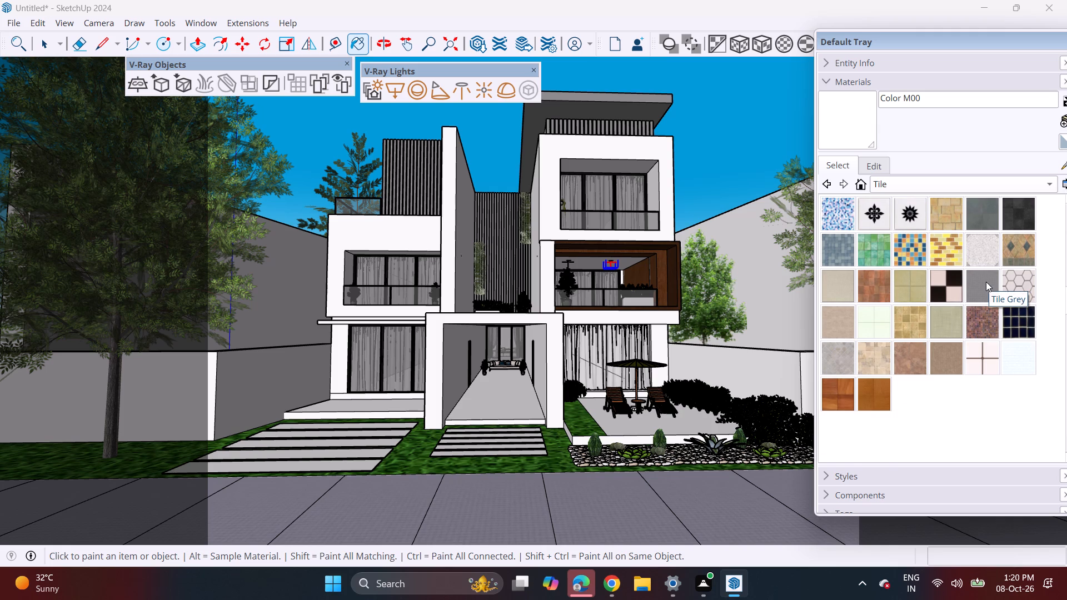
scroll(918, 325, up, 2)
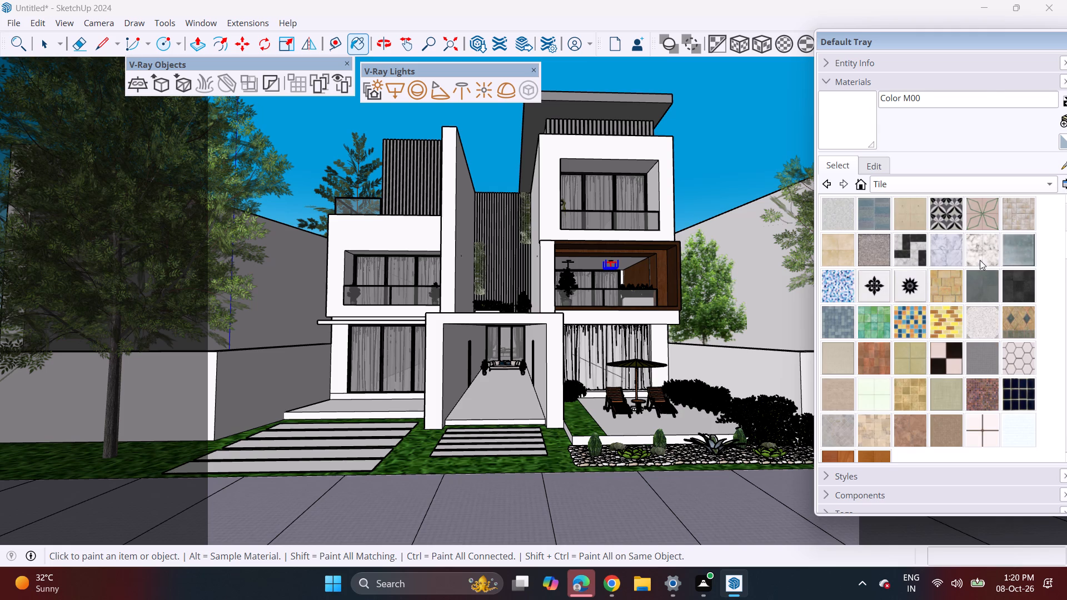
click(980, 260)
middle_drag(377, 433, 372, 458)
scroll(372, 458, up, 4)
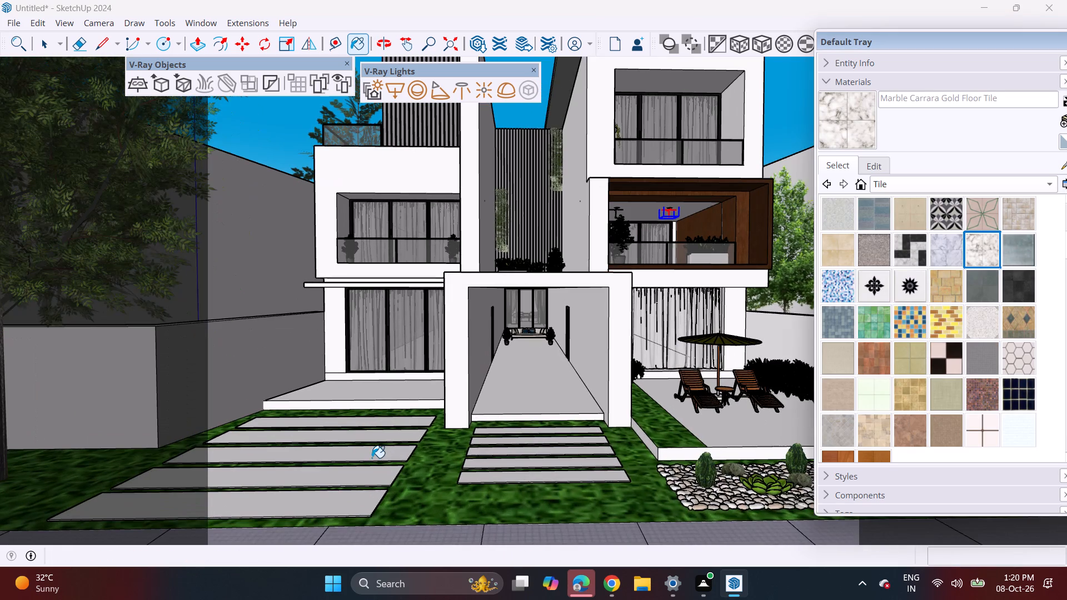
click(372, 458)
click(380, 437)
double_click(387, 426)
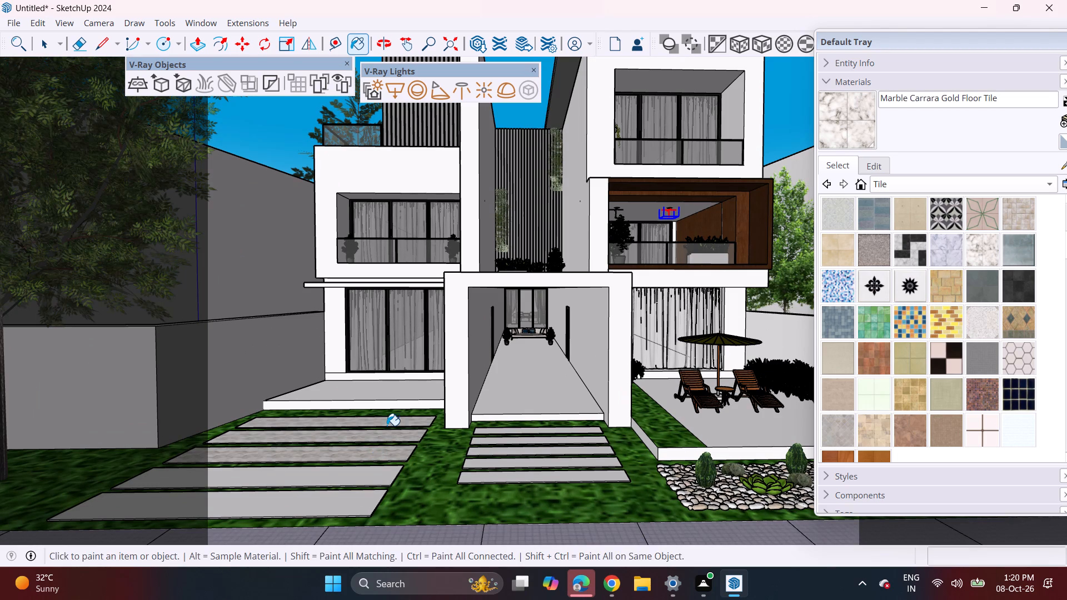
click(358, 478)
click(350, 497)
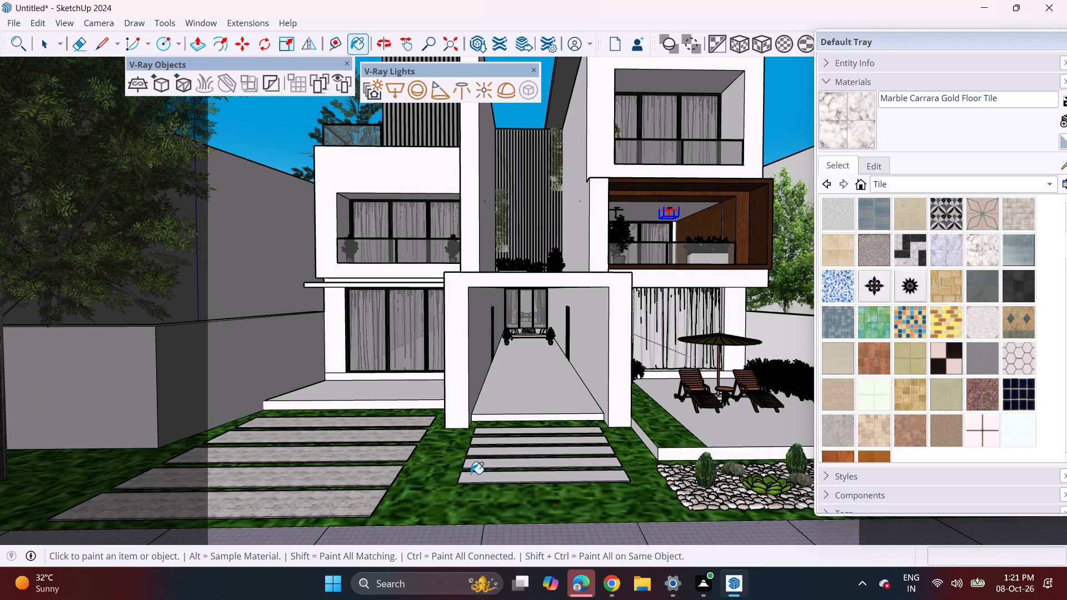
Paint the paving slabs in front of the driveway portal with the same Marble Carrara Gold Floor Tile.
click(471, 474)
click(480, 461)
click(482, 455)
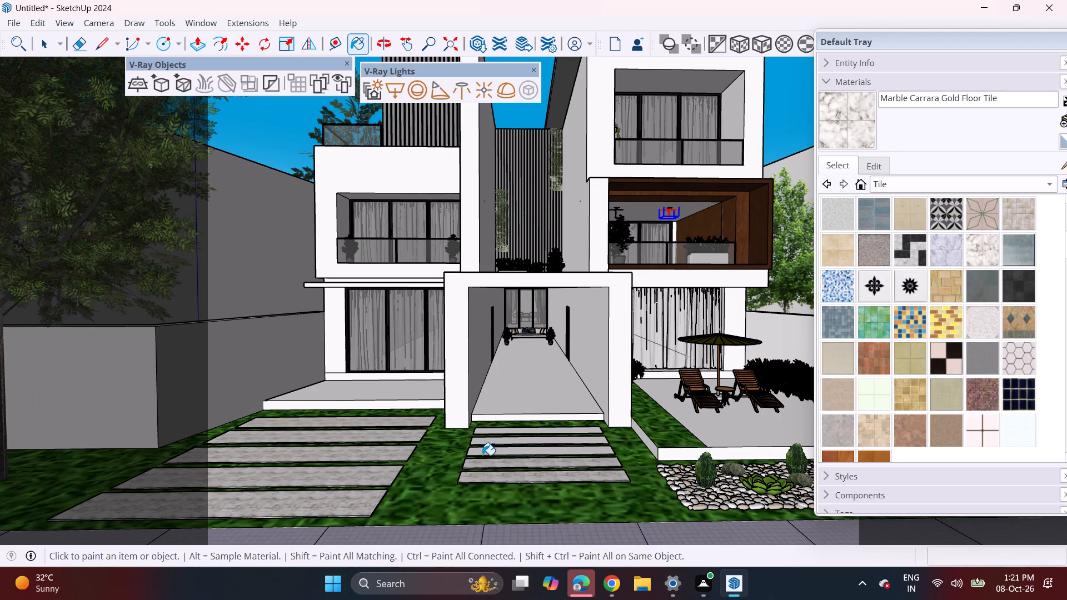
click(488, 438)
click(491, 429)
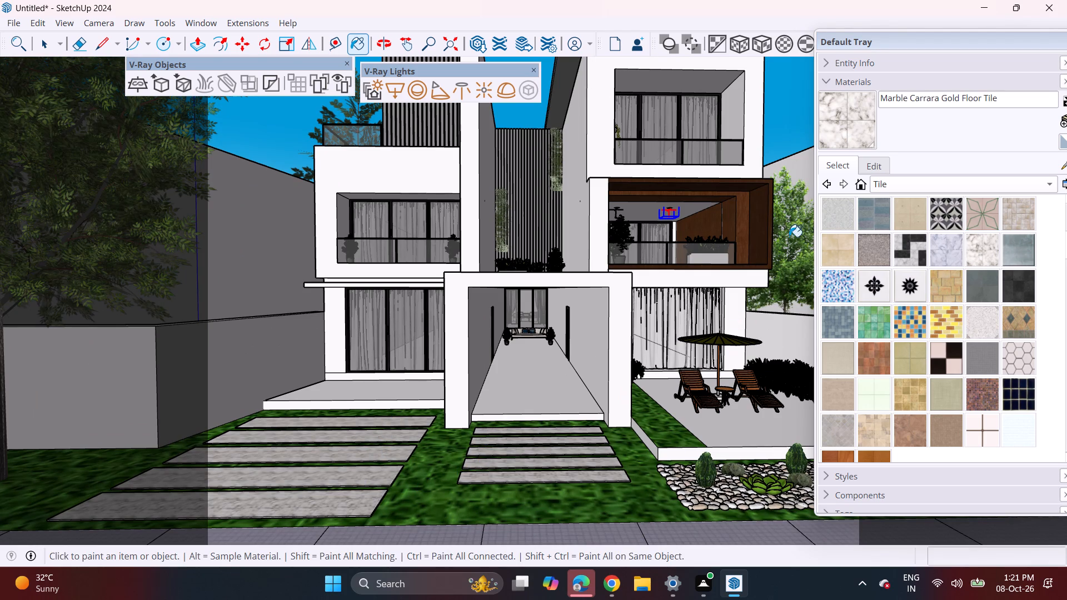
Raise the Marble Carrara Gold Floor Tile material's colour brightness to the maximum.
click(876, 165)
click(897, 235)
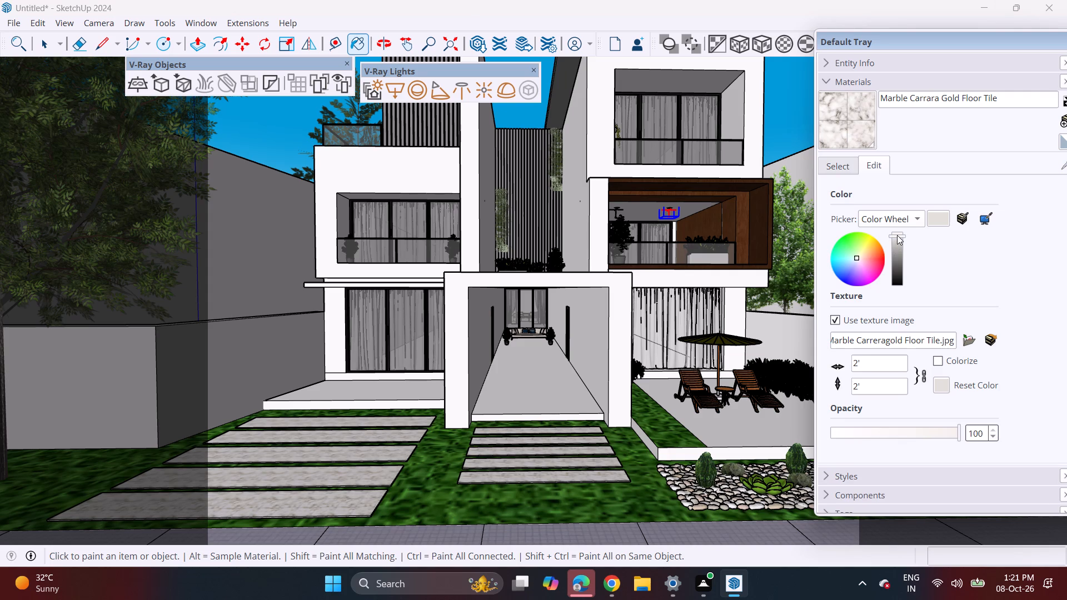
double_click(897, 234)
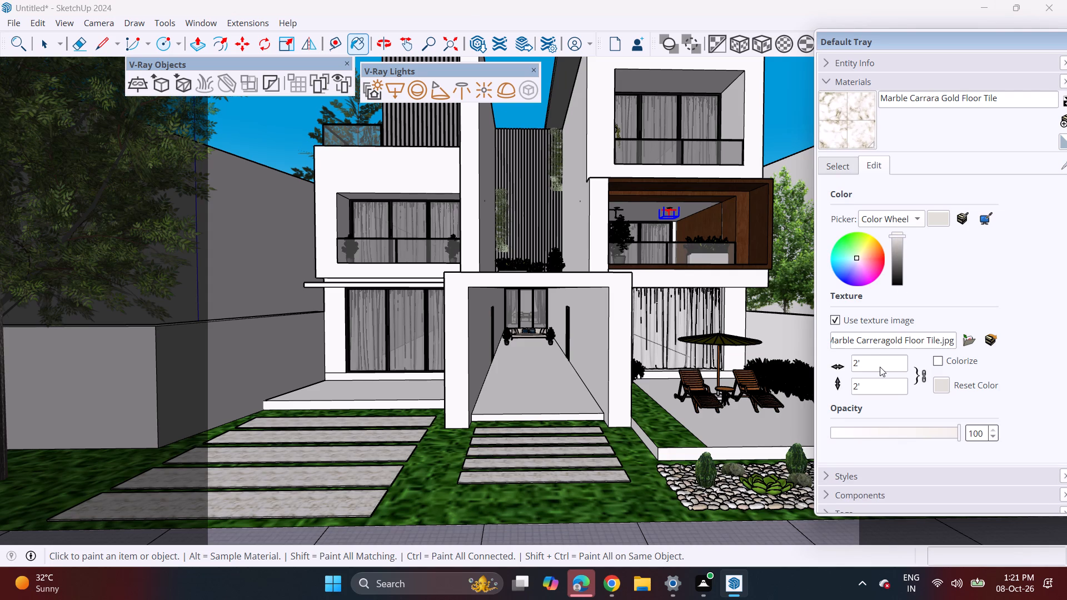
Set the Marble Carrara Gold Floor Tile's texture width to 50 inches, keeping the height linked.
click(879, 367)
key(BackSpace)
key(BackSpace)
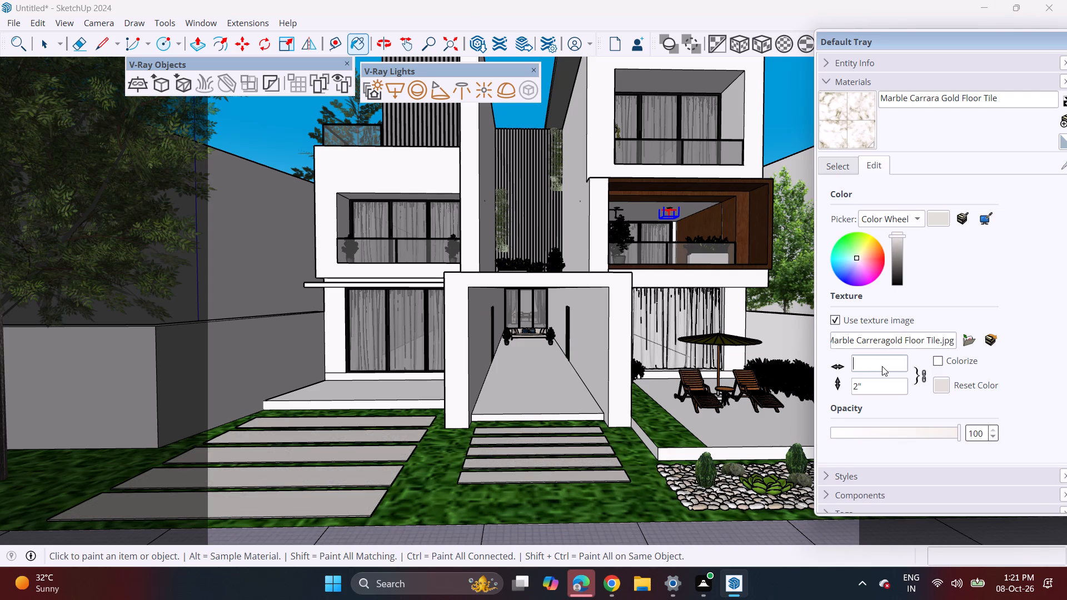
text(10)
key(BackSpace)
text(000)
key(BackSpace)
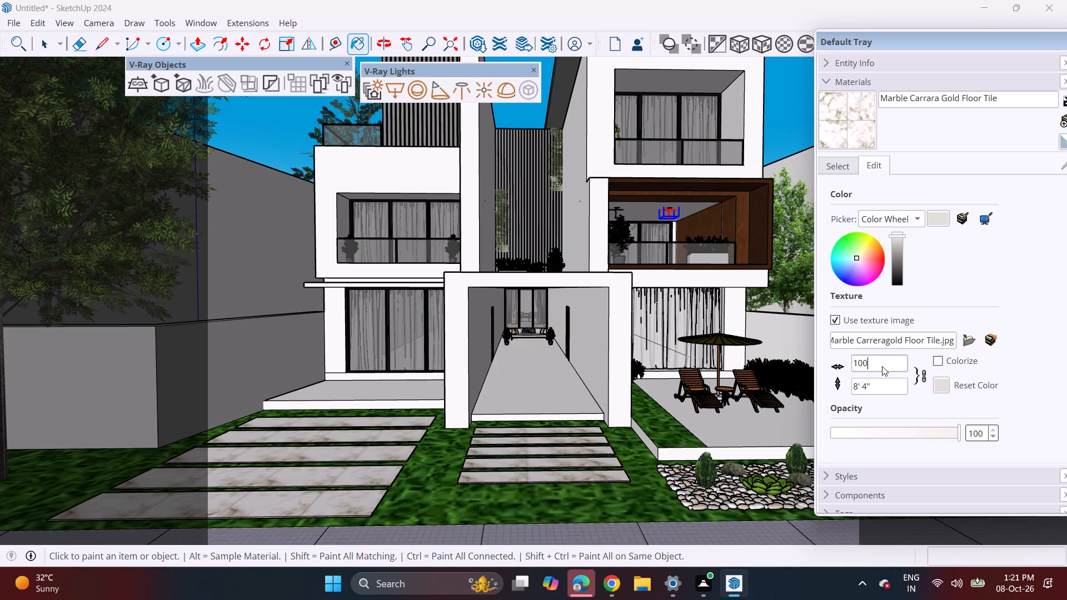
key(BackSpace)
key(BackSpace)
key(BackSpace)
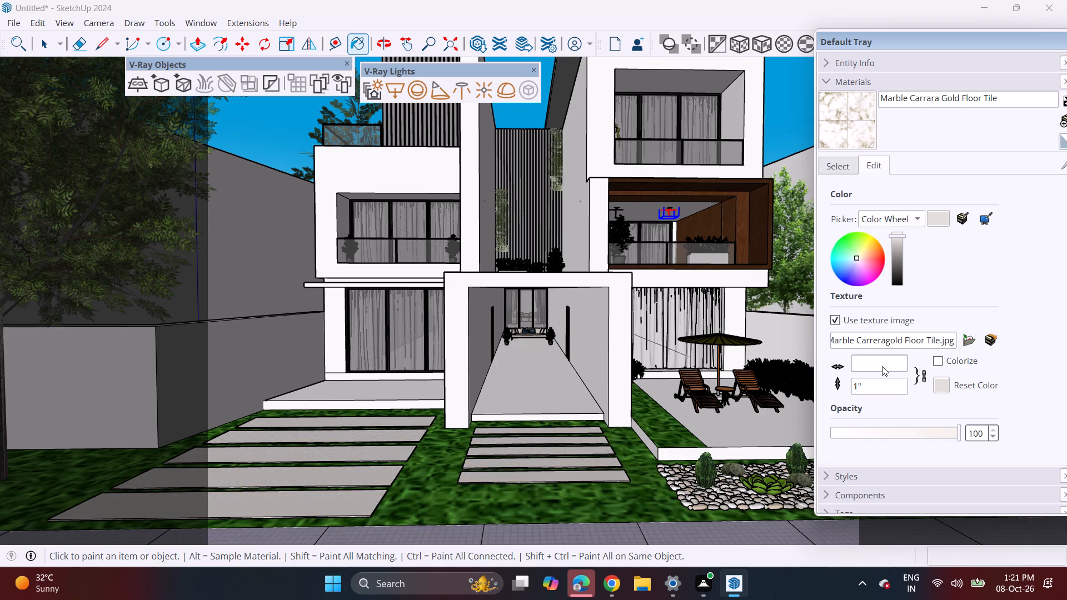
text(50)
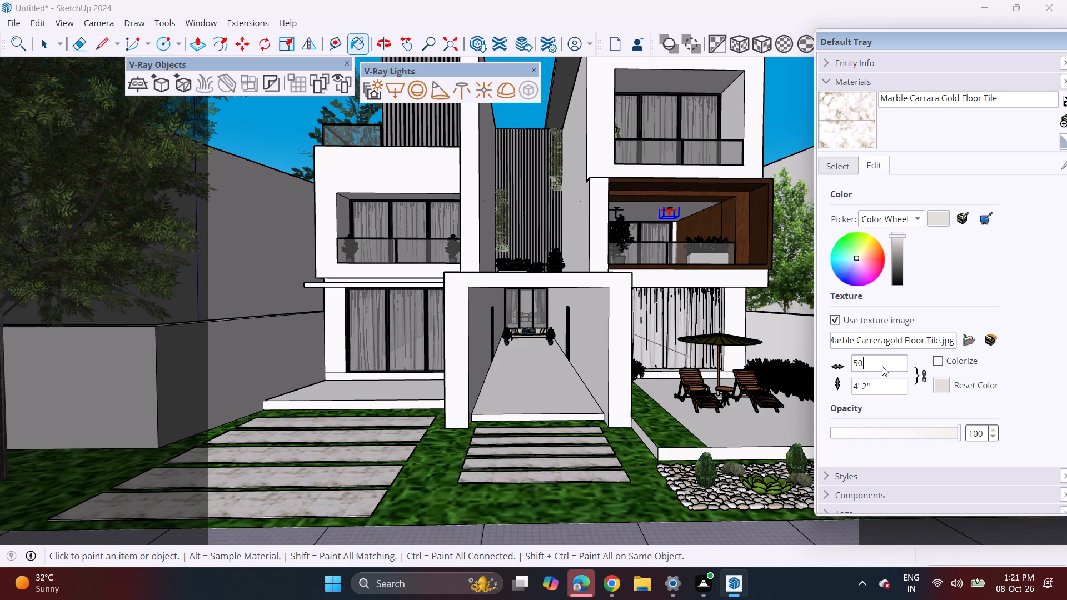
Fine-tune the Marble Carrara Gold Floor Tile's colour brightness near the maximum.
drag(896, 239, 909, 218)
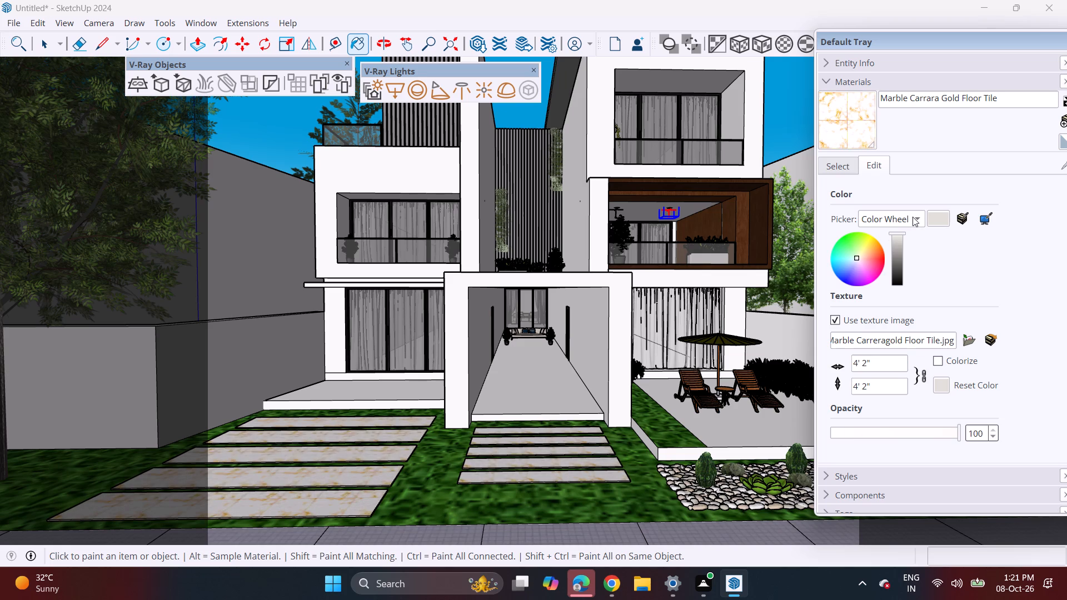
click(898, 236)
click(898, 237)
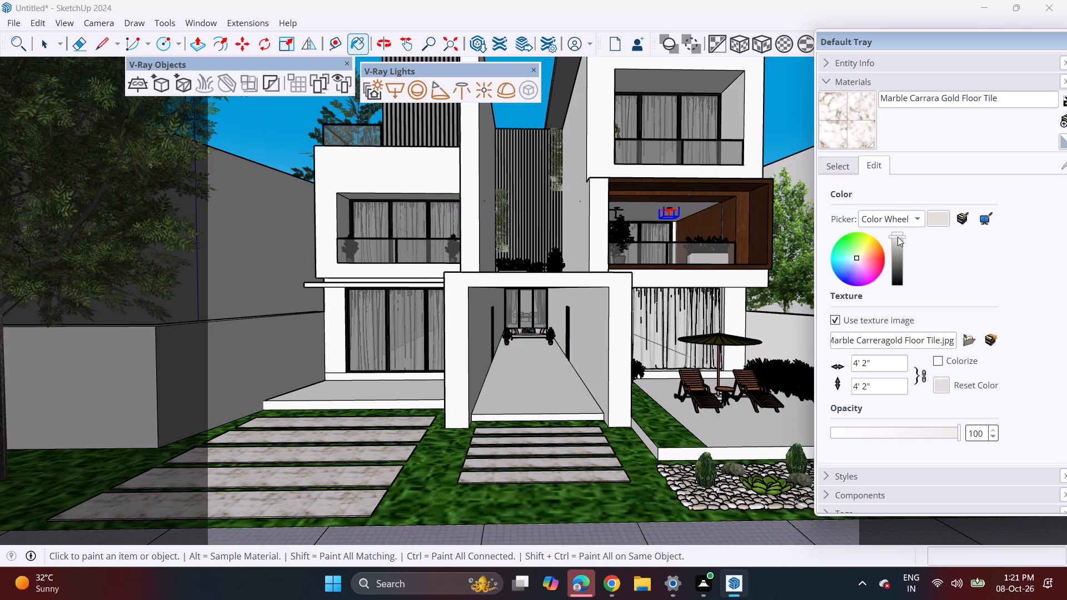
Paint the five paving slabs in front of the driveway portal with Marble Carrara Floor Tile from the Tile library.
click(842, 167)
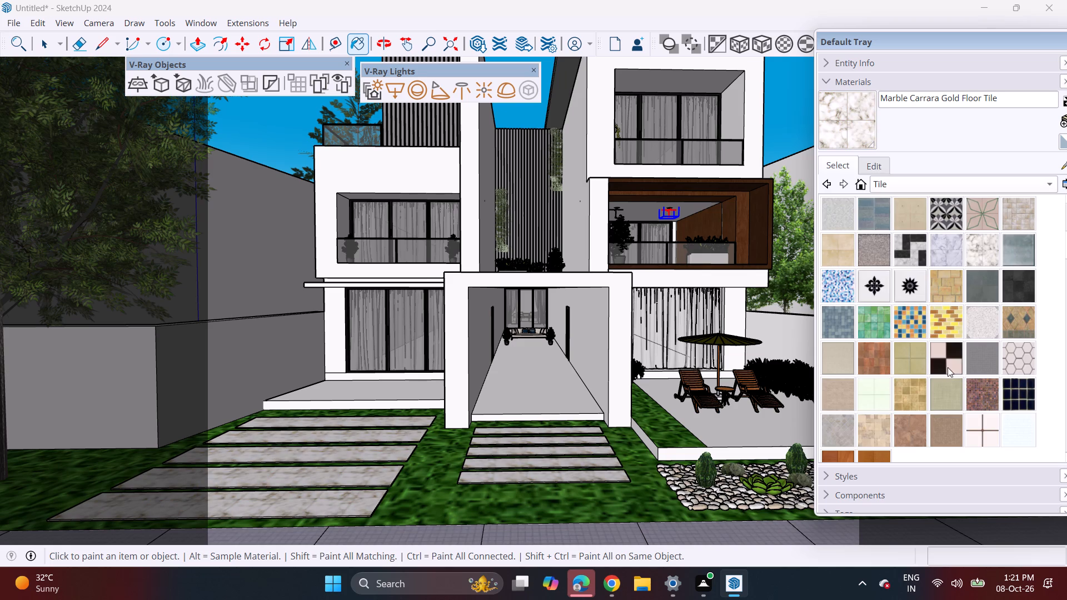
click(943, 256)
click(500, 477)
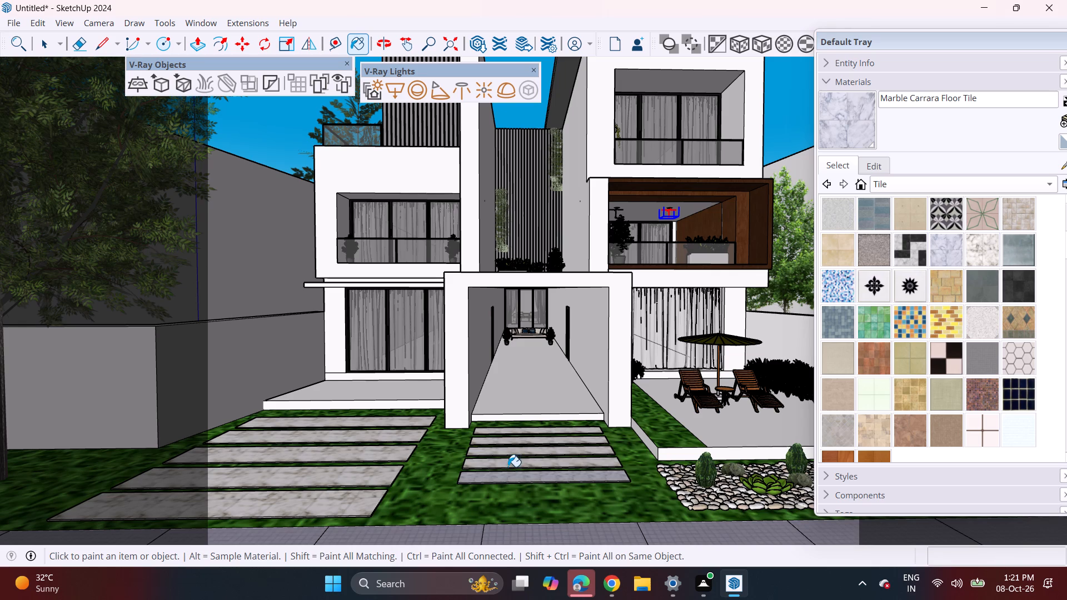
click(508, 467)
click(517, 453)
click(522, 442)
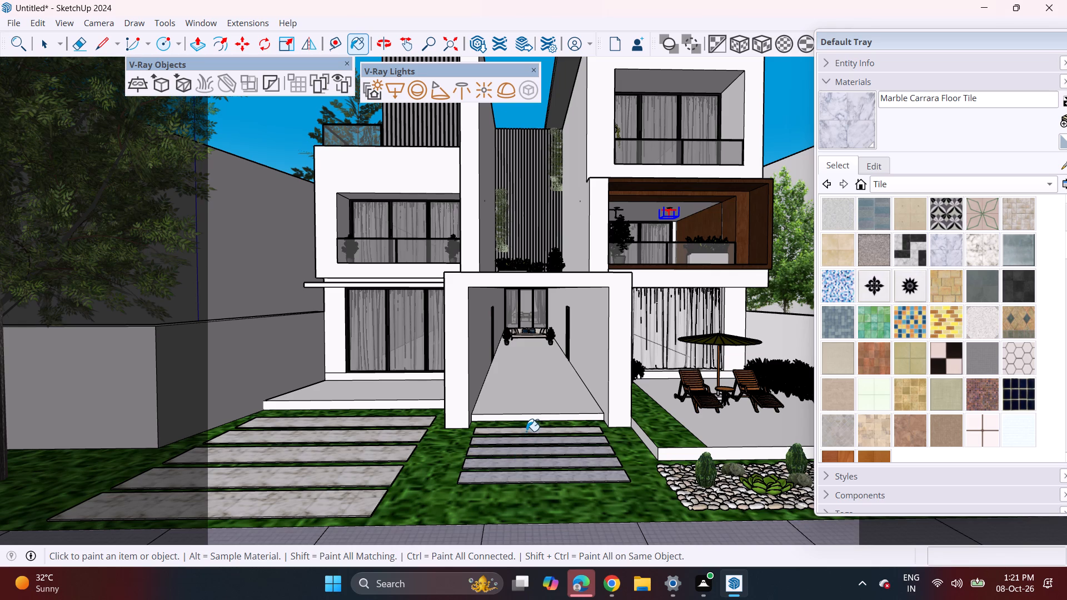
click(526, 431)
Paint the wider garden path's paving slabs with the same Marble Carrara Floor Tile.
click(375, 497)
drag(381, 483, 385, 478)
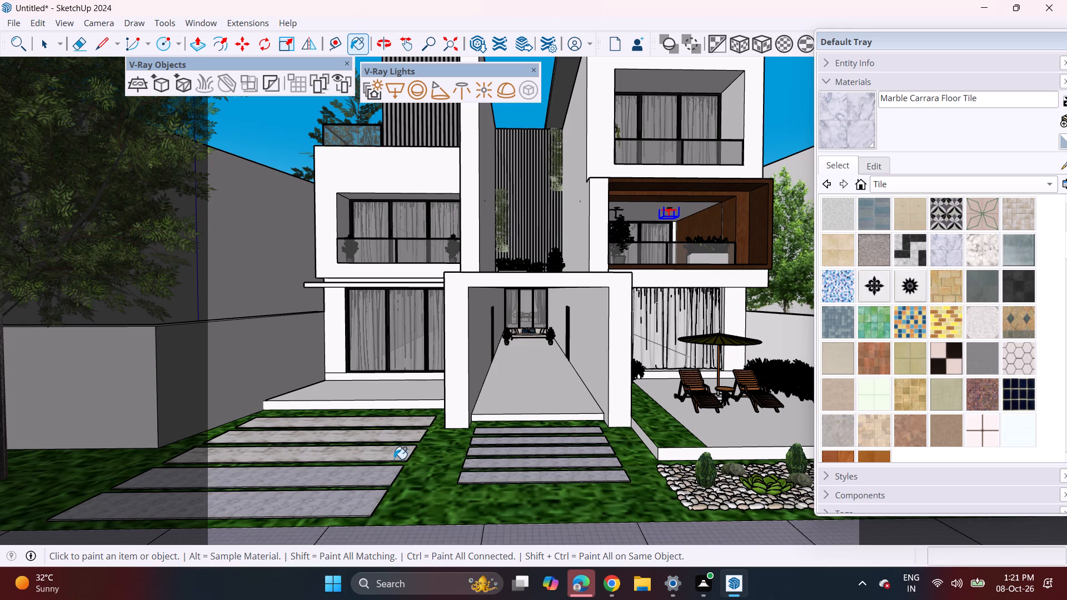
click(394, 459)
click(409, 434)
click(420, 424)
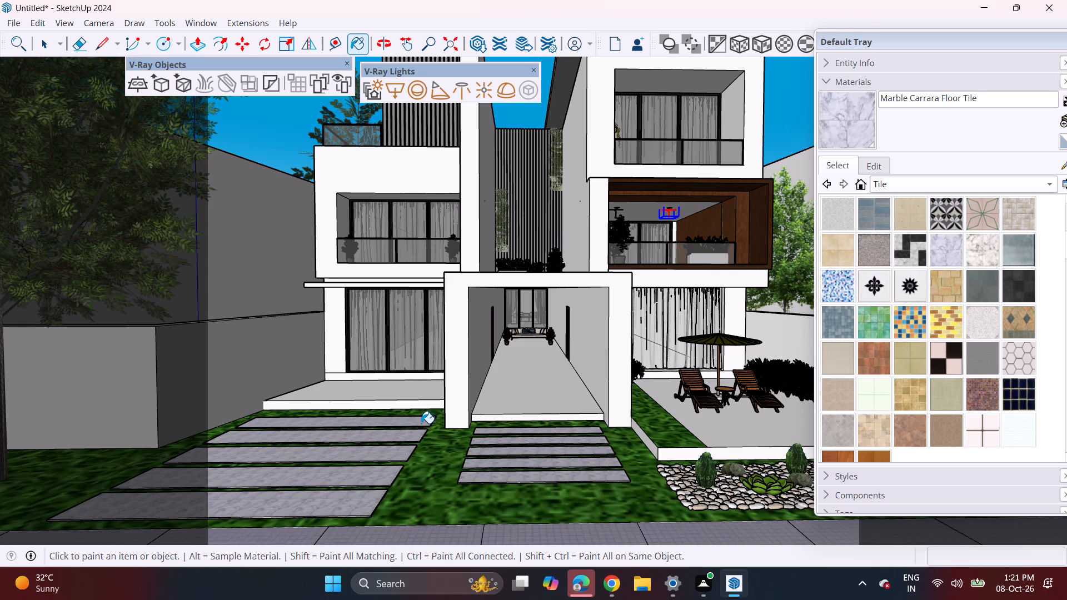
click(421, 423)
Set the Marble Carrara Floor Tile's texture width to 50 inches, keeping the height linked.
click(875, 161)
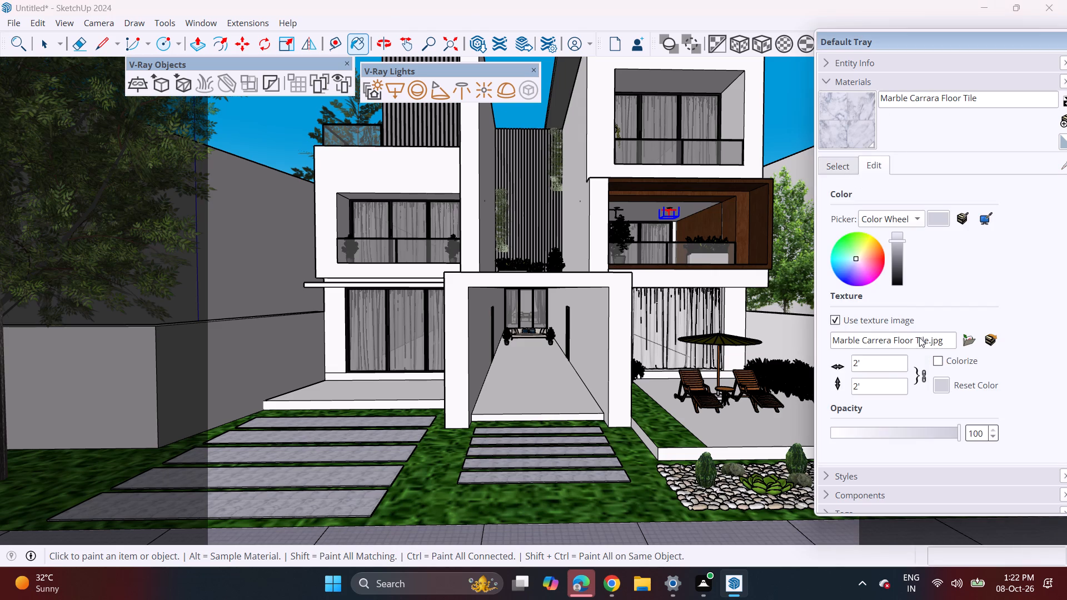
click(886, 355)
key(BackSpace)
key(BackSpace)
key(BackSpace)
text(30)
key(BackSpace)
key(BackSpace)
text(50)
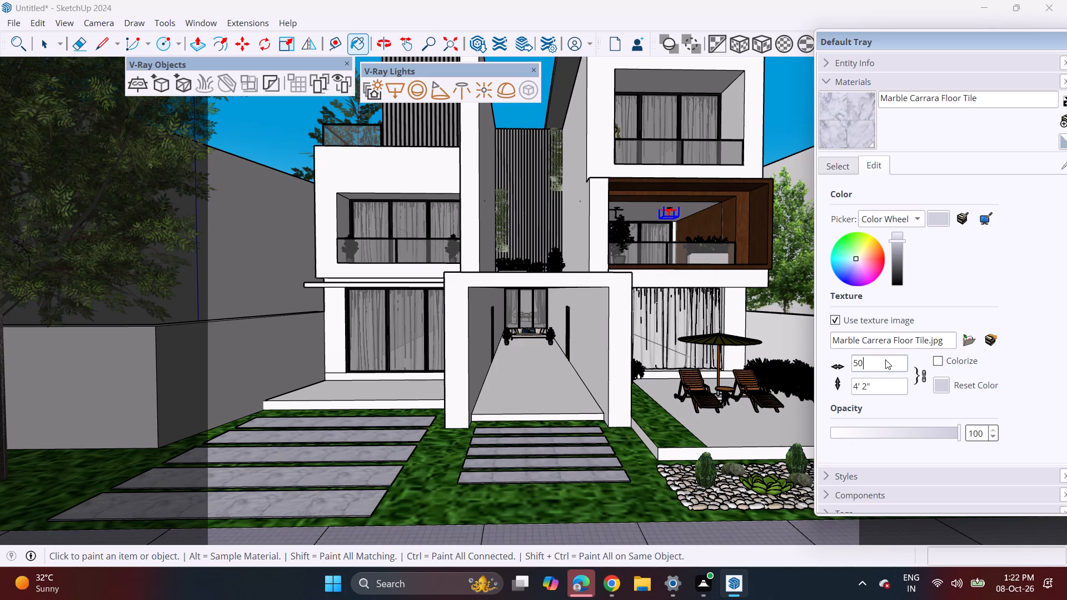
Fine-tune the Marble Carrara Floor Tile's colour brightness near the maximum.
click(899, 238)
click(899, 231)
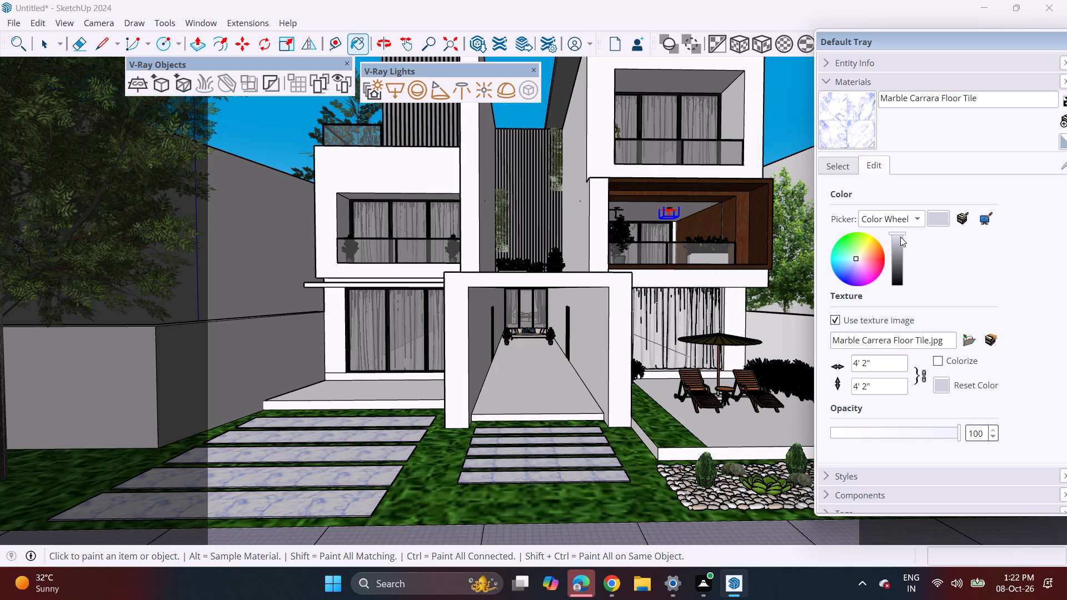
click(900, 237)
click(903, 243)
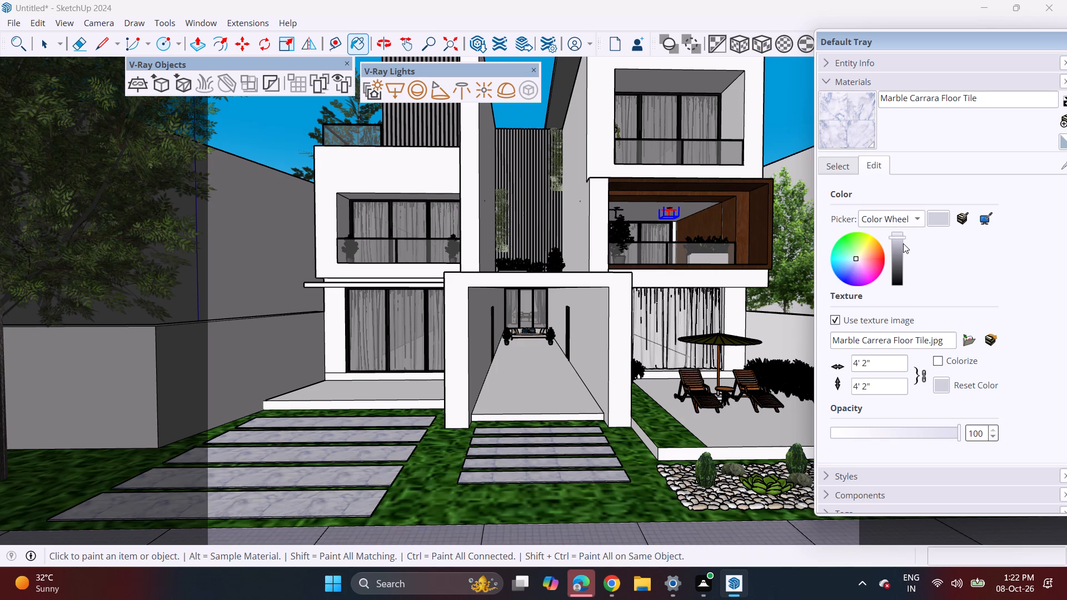
Paint the five paving slabs in front of the driveway portal with the plain near-white tile from the Tile library.
click(846, 170)
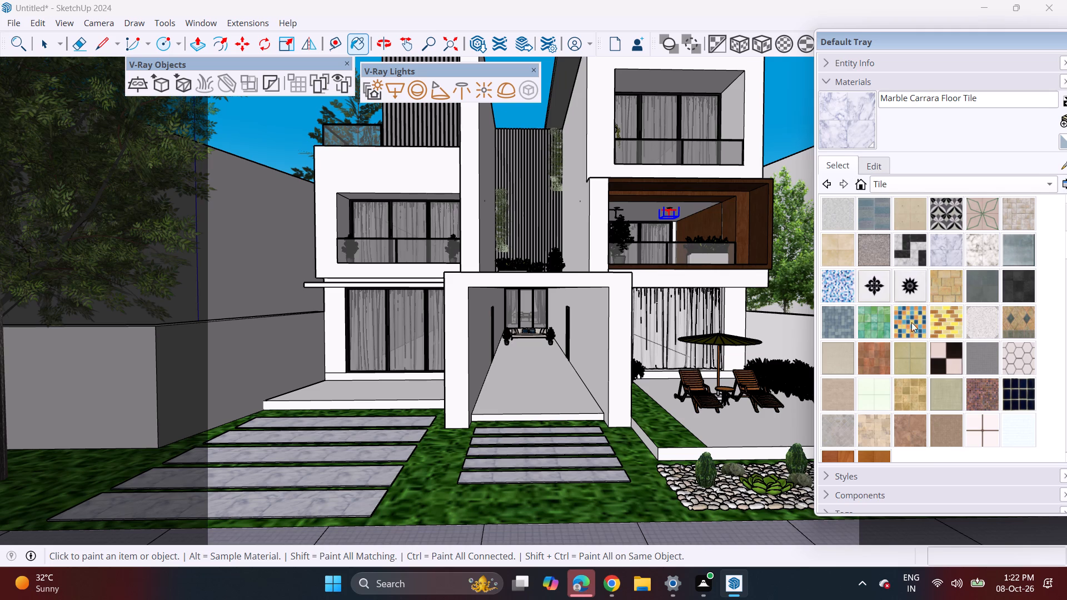
scroll(931, 462, down, 3)
click(1010, 363)
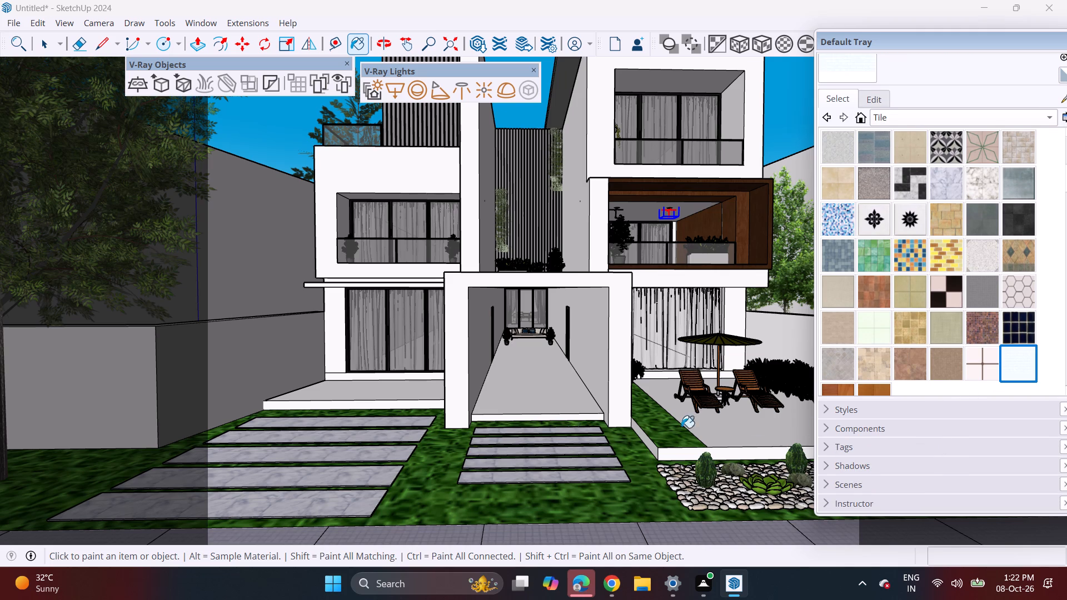
click(559, 475)
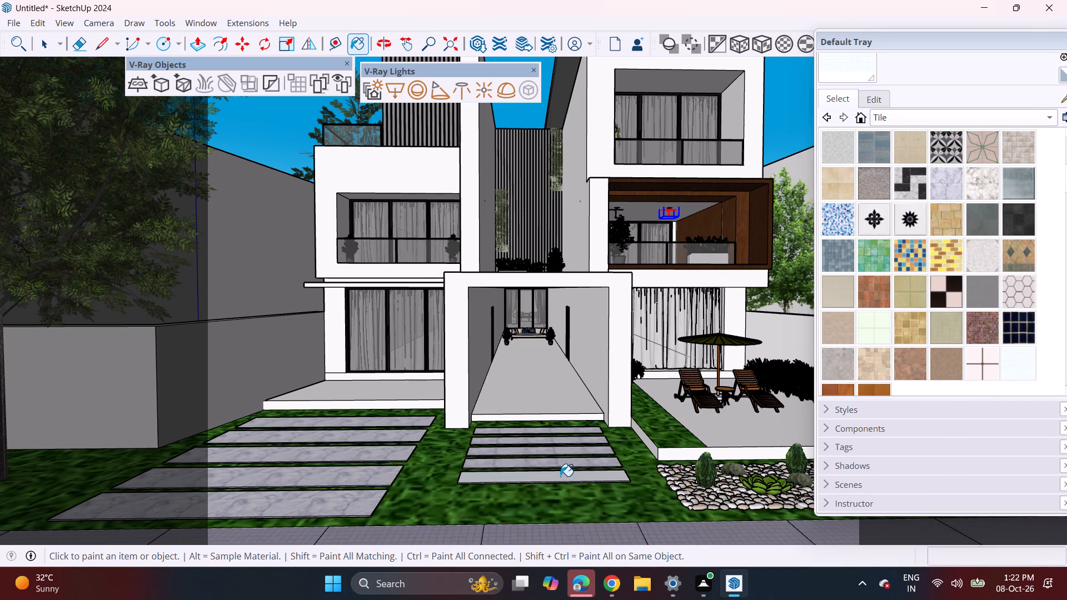
click(571, 462)
click(570, 453)
click(574, 442)
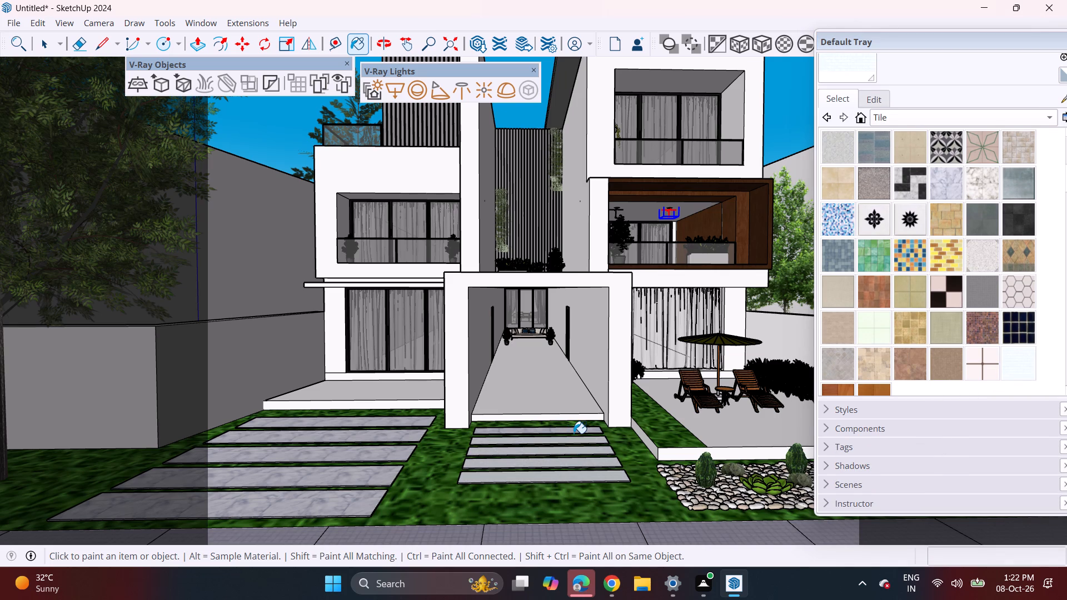
click(574, 433)
Paint the wider garden path's five paving slabs with the same plain near-white tile.
click(316, 502)
click(332, 483)
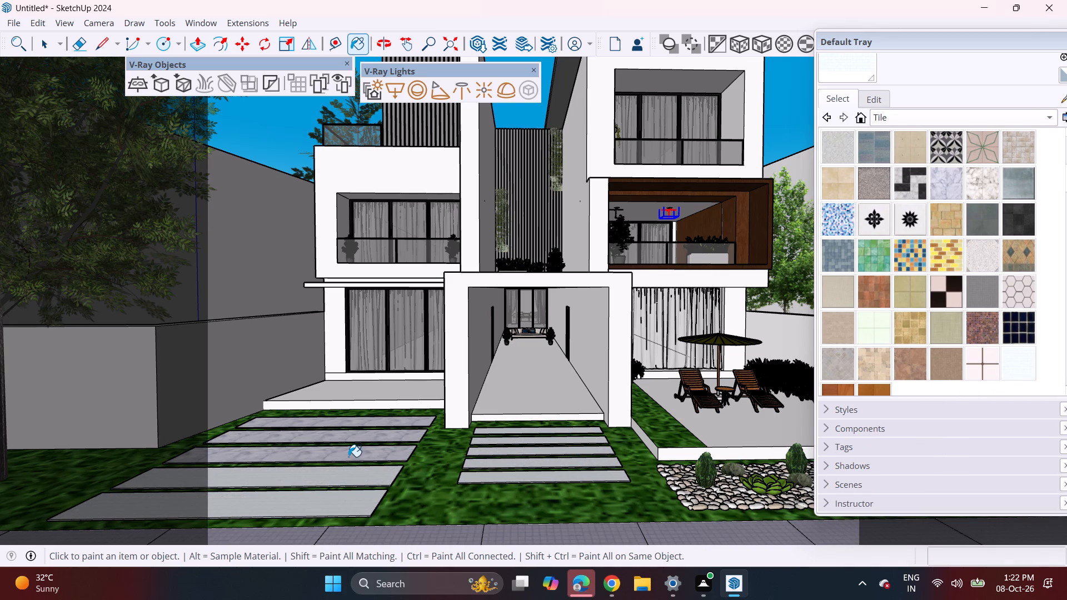
click(348, 457)
click(363, 440)
click(374, 426)
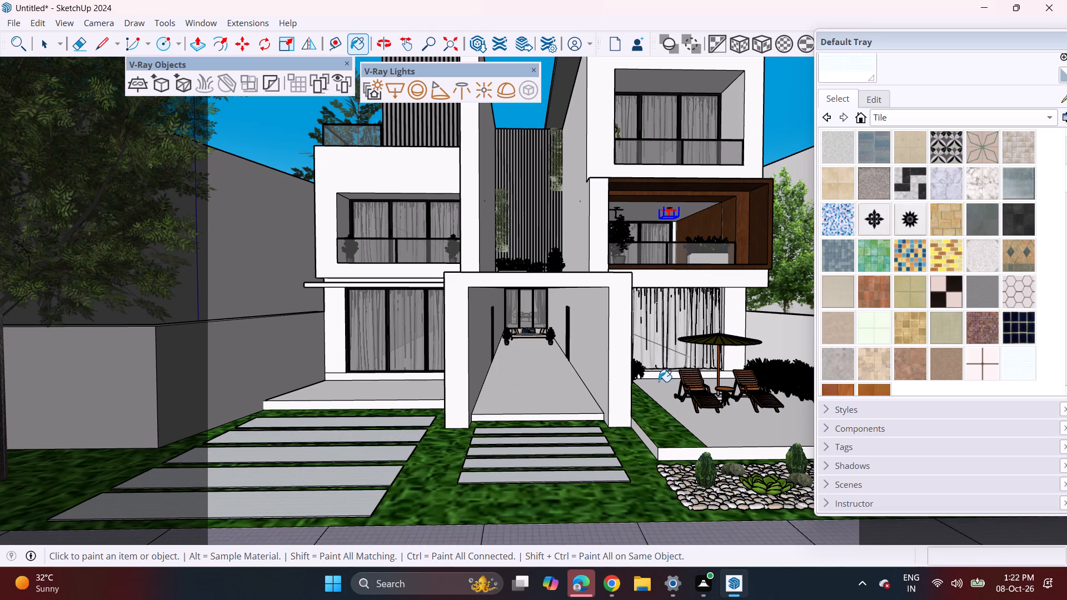
Delete the white planter box and its plants from the back of the terrace above the driveway portal.
scroll(574, 417, down, 3)
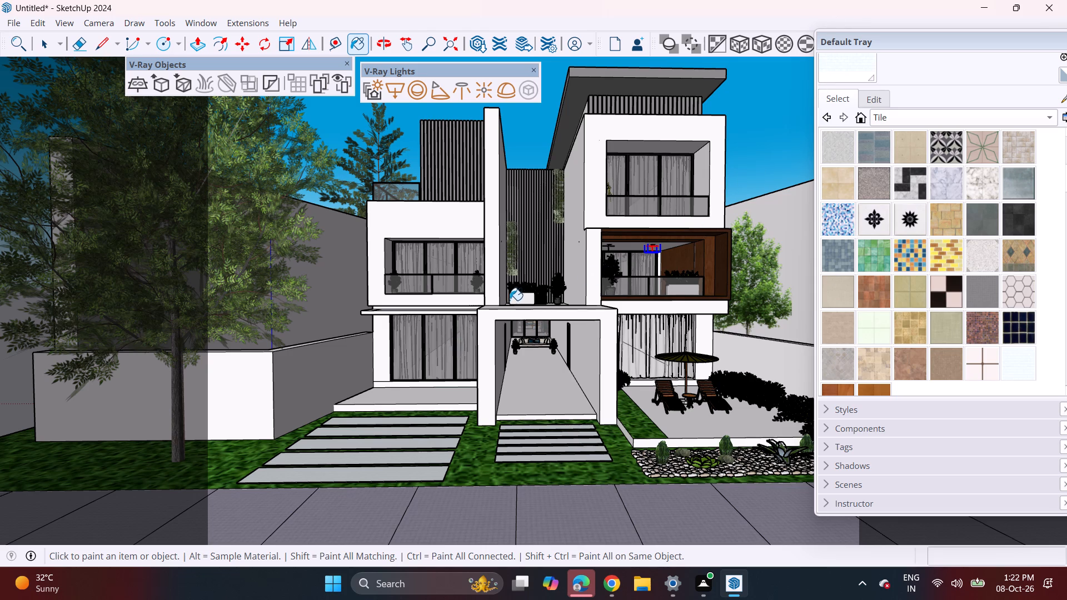
scroll(516, 296, up, 2)
key(space)
middle_drag(518, 298, 510, 343)
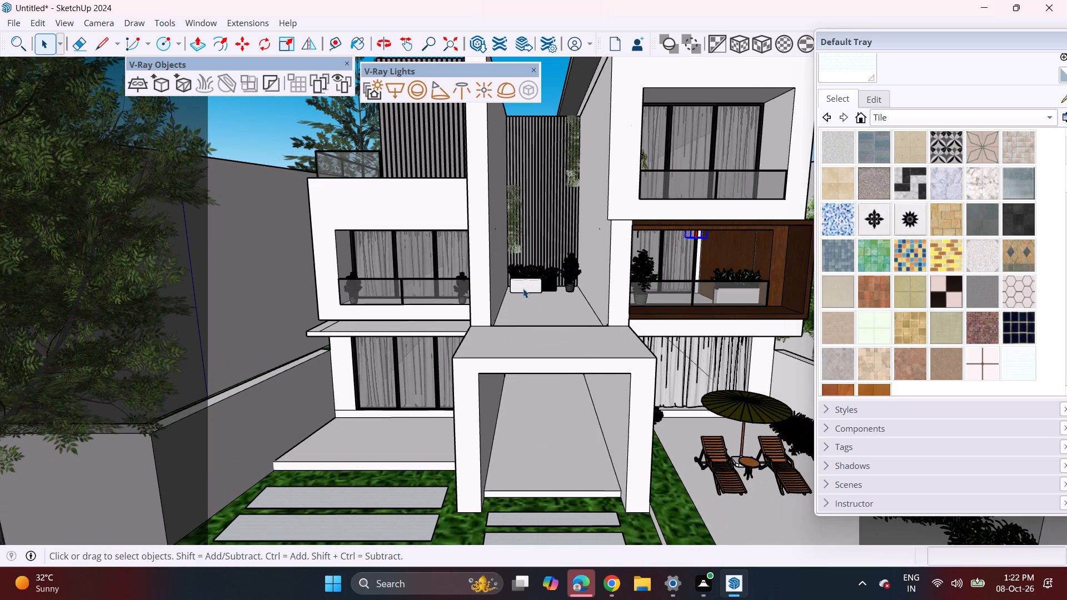
click(523, 288)
key(Delete)
click(536, 280)
key(Delete)
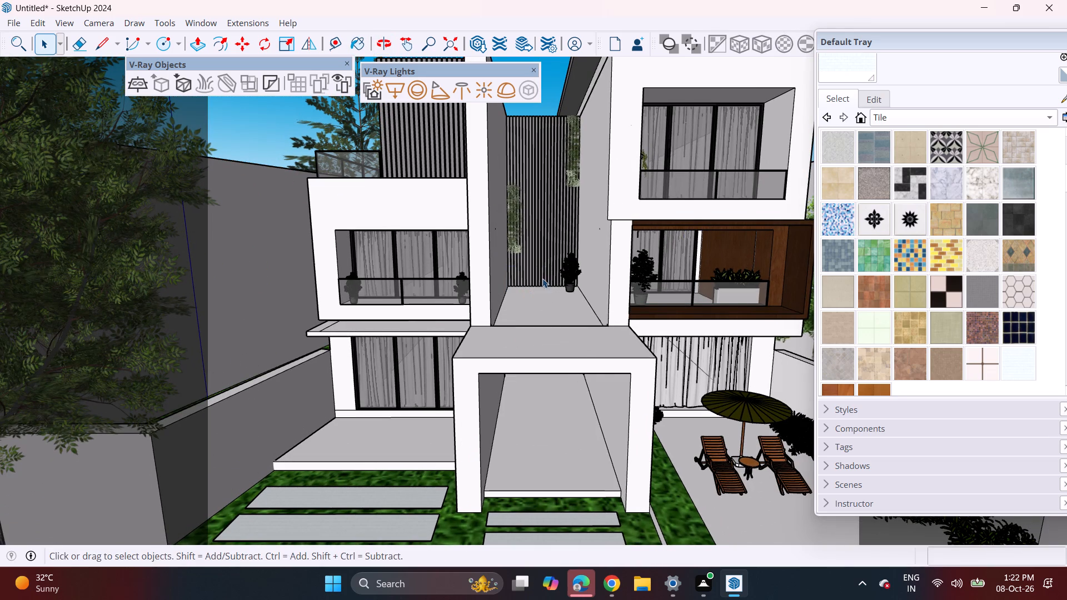
Import the red flower component file 19 from Downloads and place it on the ground outside the house's side boundary wall.
click(38, 23)
click(15, 21)
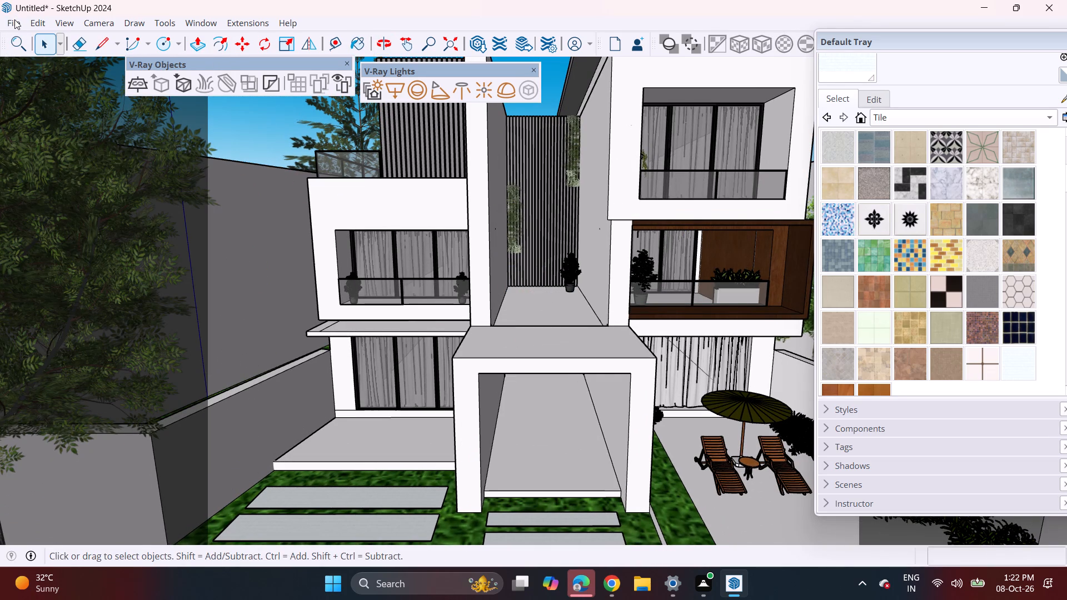
click(14, 26)
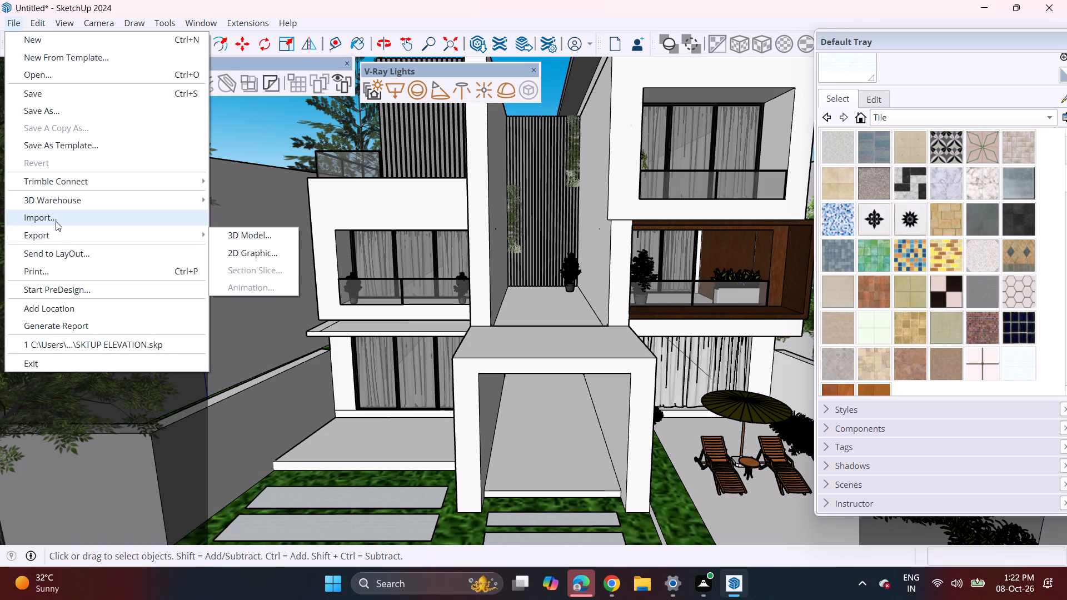
click(56, 221)
scroll(256, 195, down, 6)
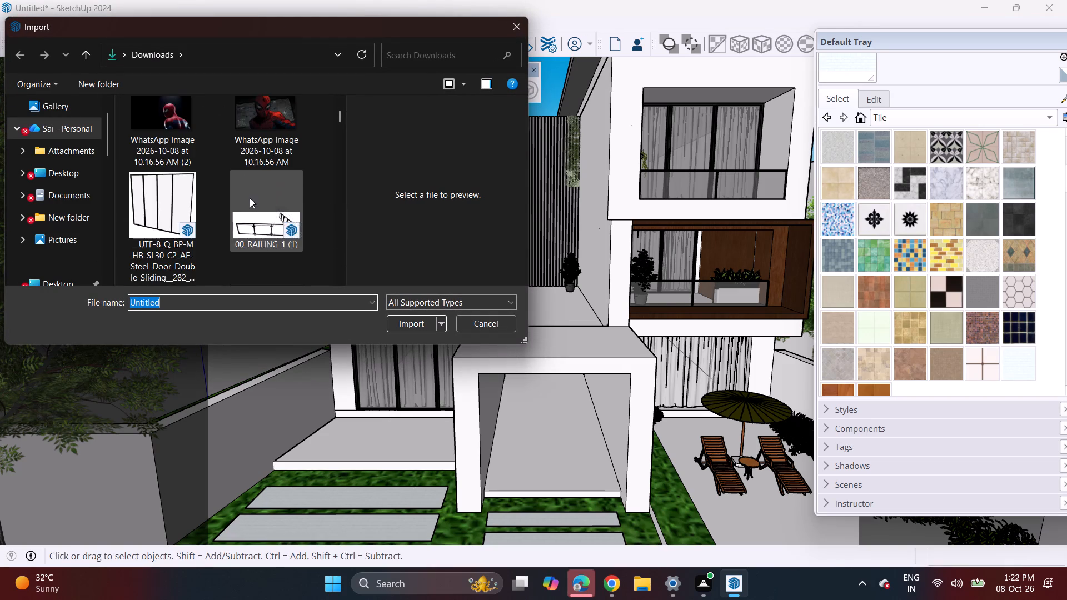
scroll(250, 198, down, 2)
click(276, 142)
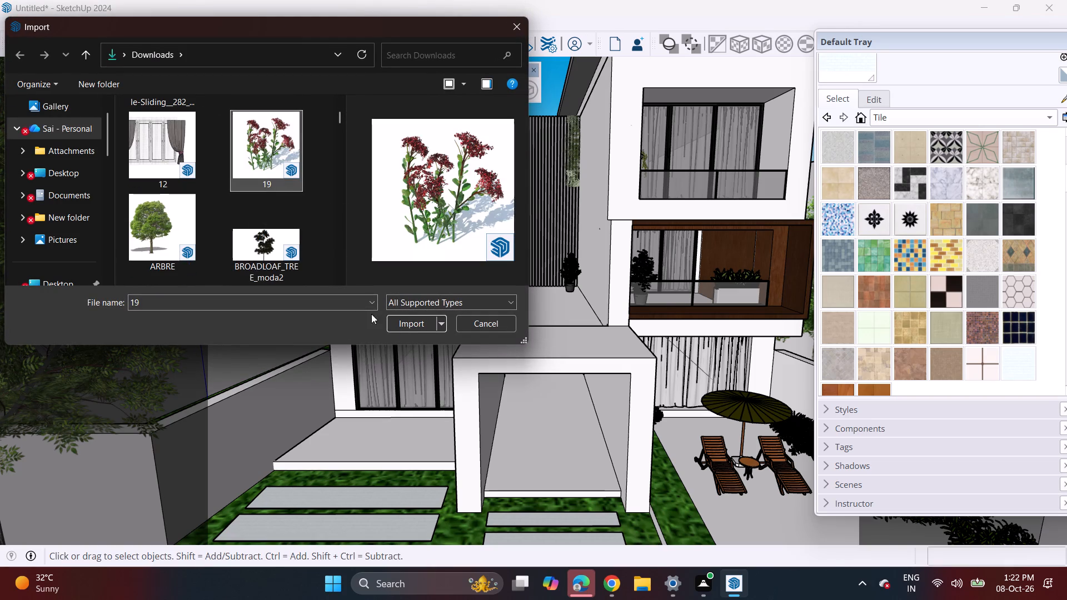
click(403, 327)
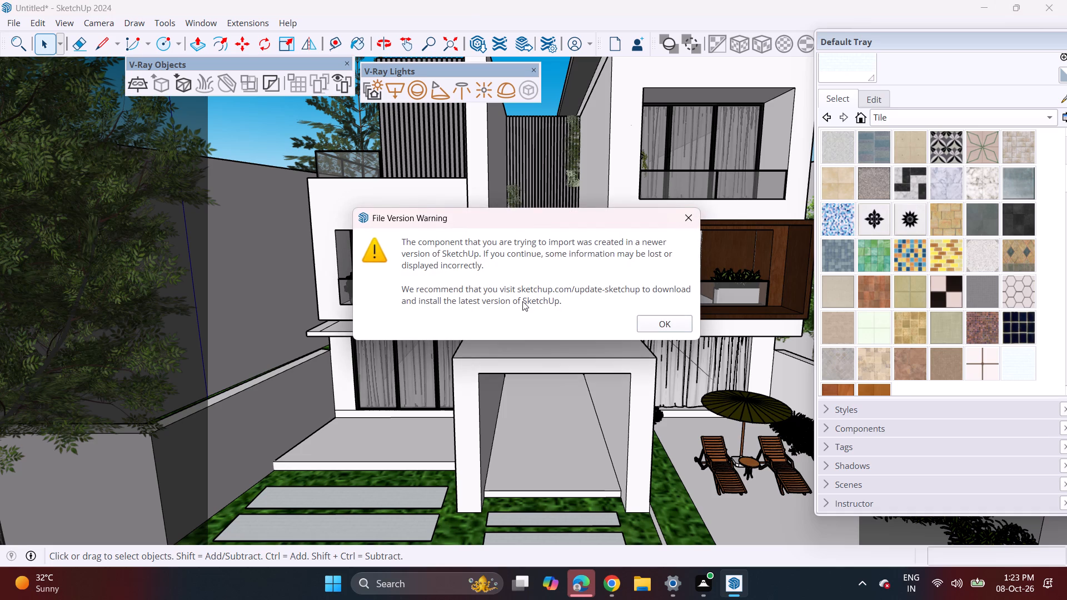
click(674, 321)
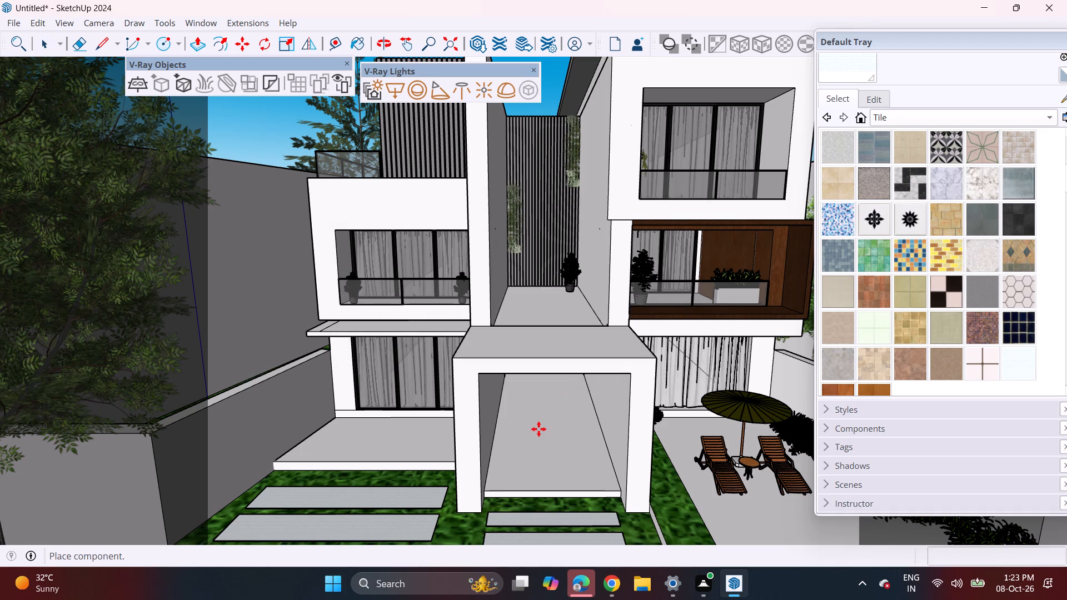
scroll(527, 422, down, 3)
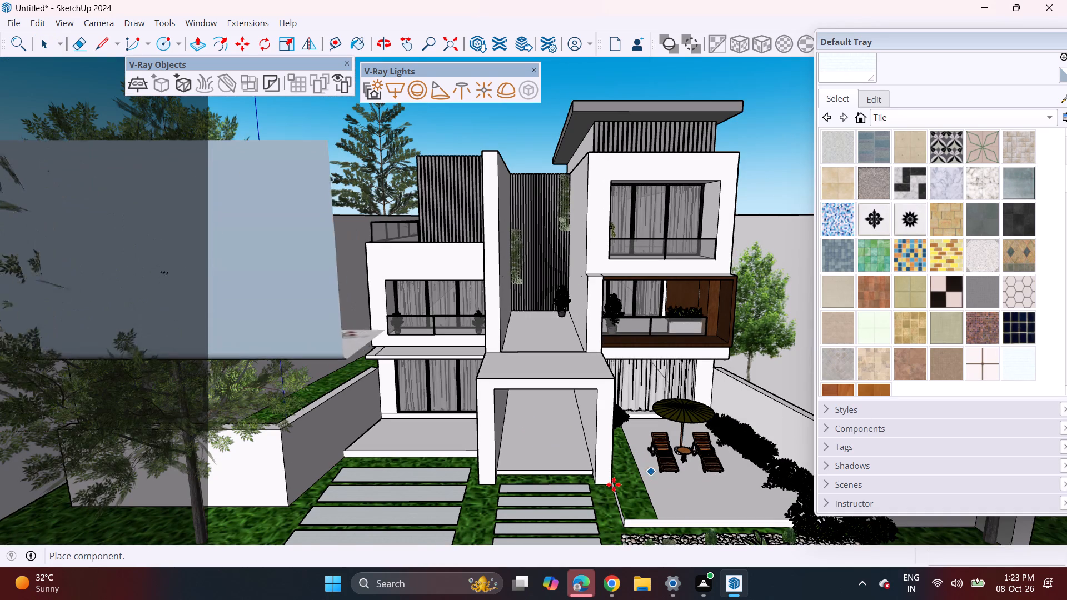
scroll(674, 442, down, 6)
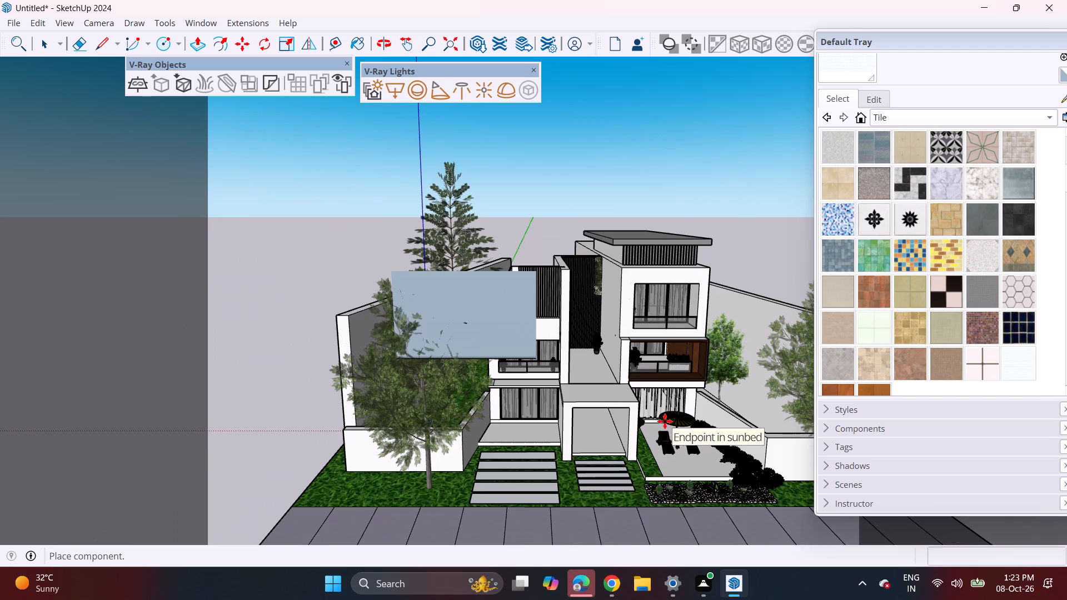
click(487, 513)
Rotate the imported red flower component 180° about the vertical axis, from a centre on the ground in front of it.
middle_drag(276, 444, 311, 438)
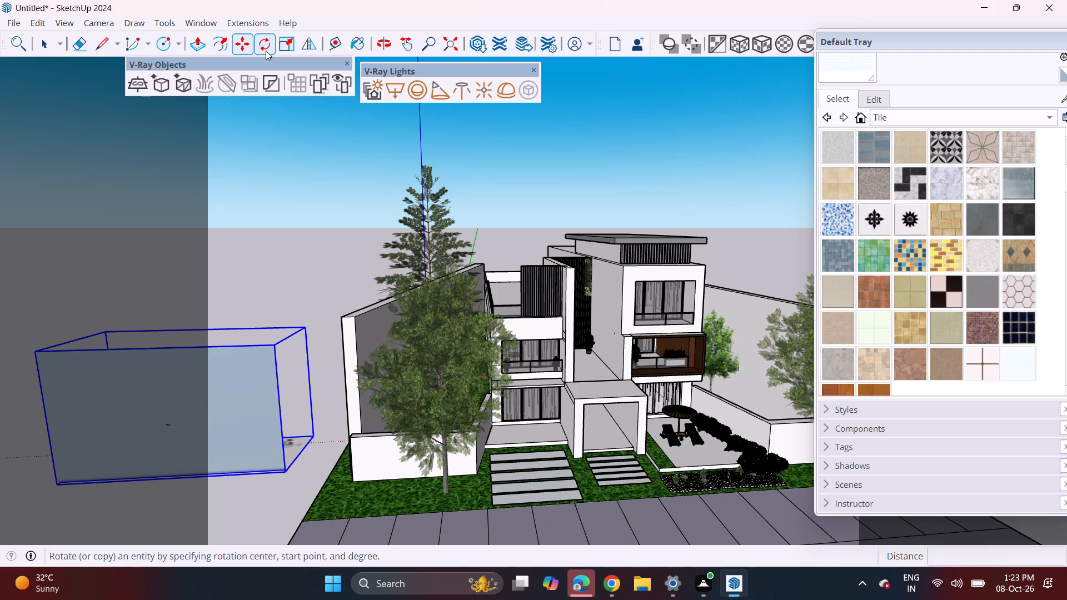
click(265, 38)
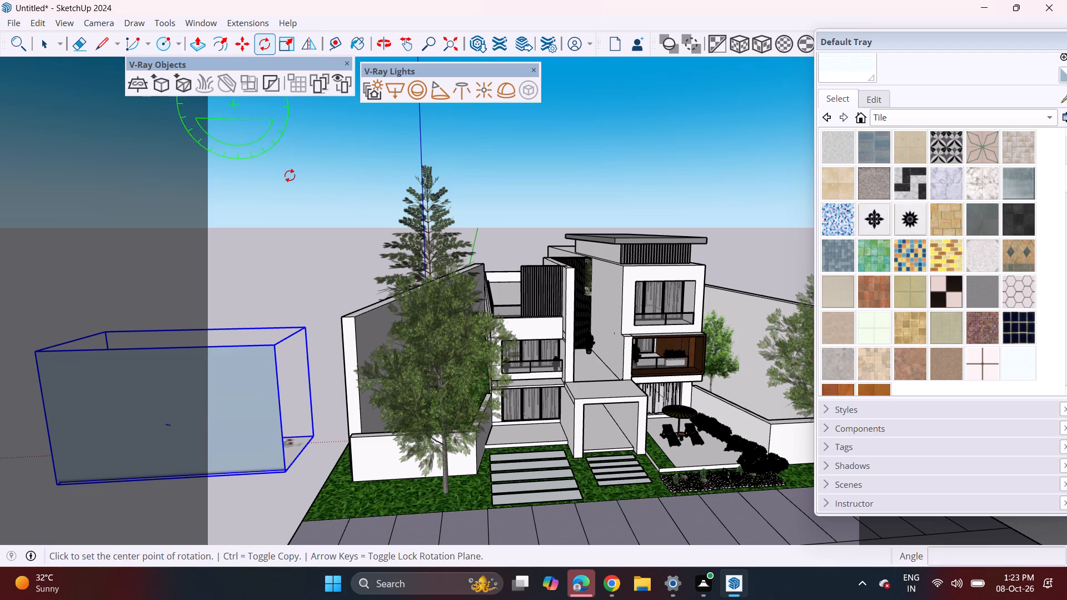
click(253, 505)
click(285, 503)
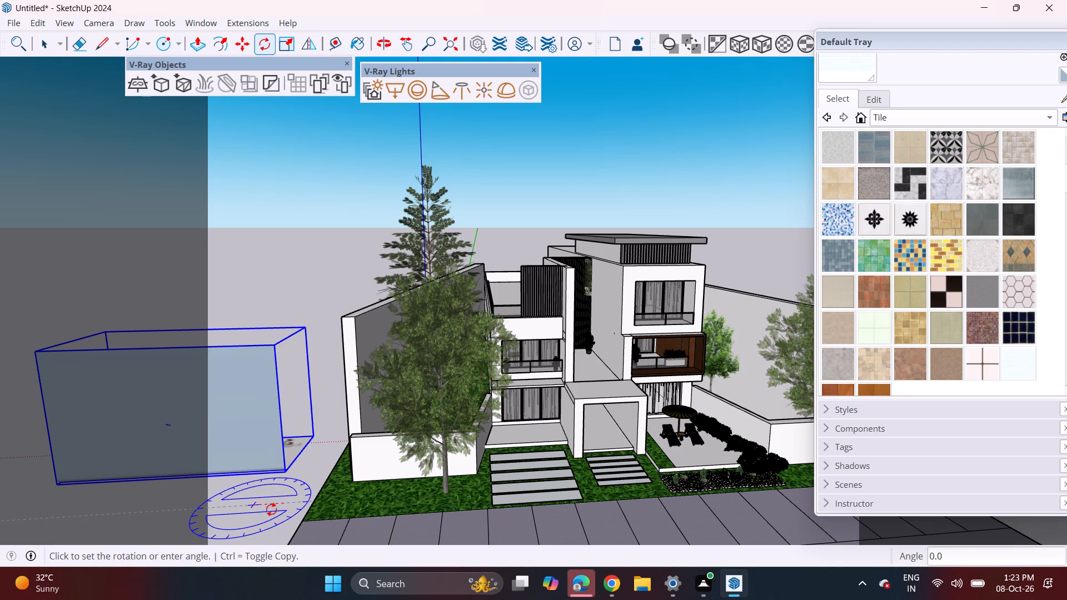
click(203, 509)
Examine the imported red flower plant and its white backdrop box up close.
scroll(277, 319, up, 9)
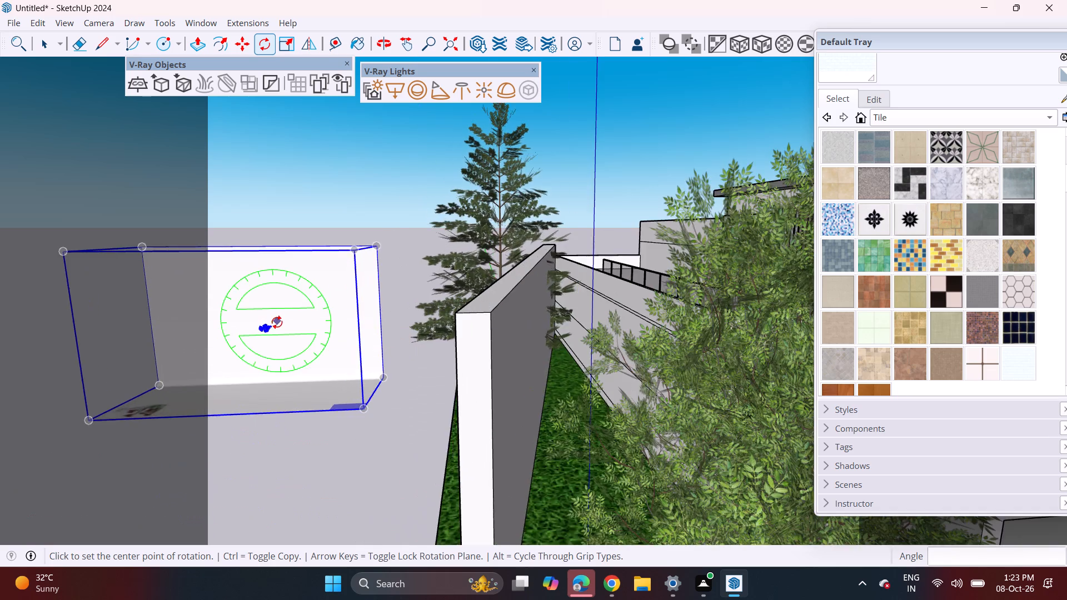
scroll(277, 322, up, 17)
middle_drag(247, 349, 357, 354)
middle_drag(290, 368, 504, 364)
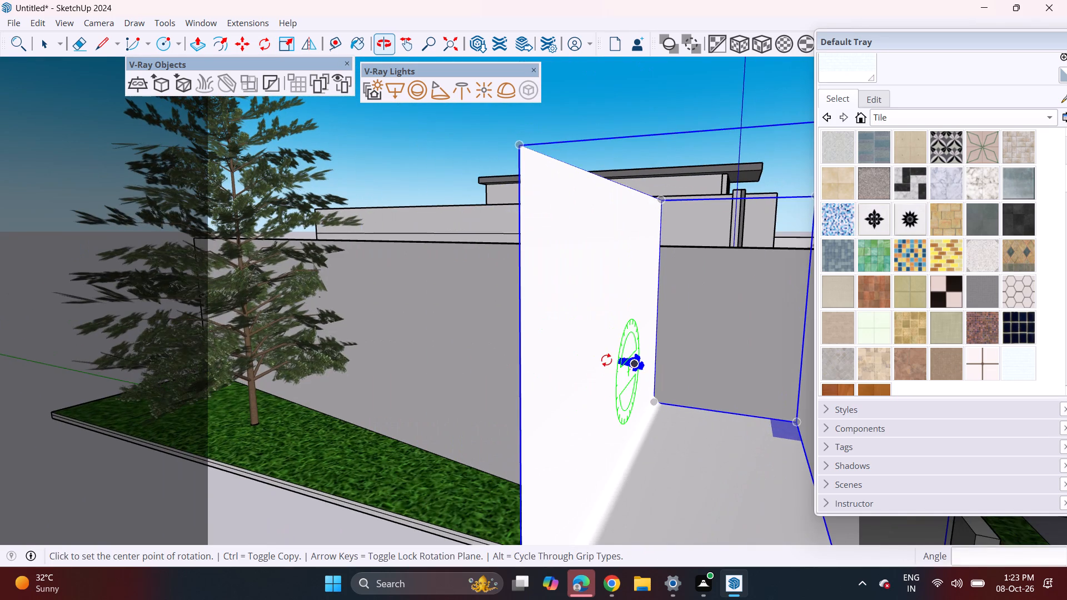
scroll(641, 348, up, 12)
key(space)
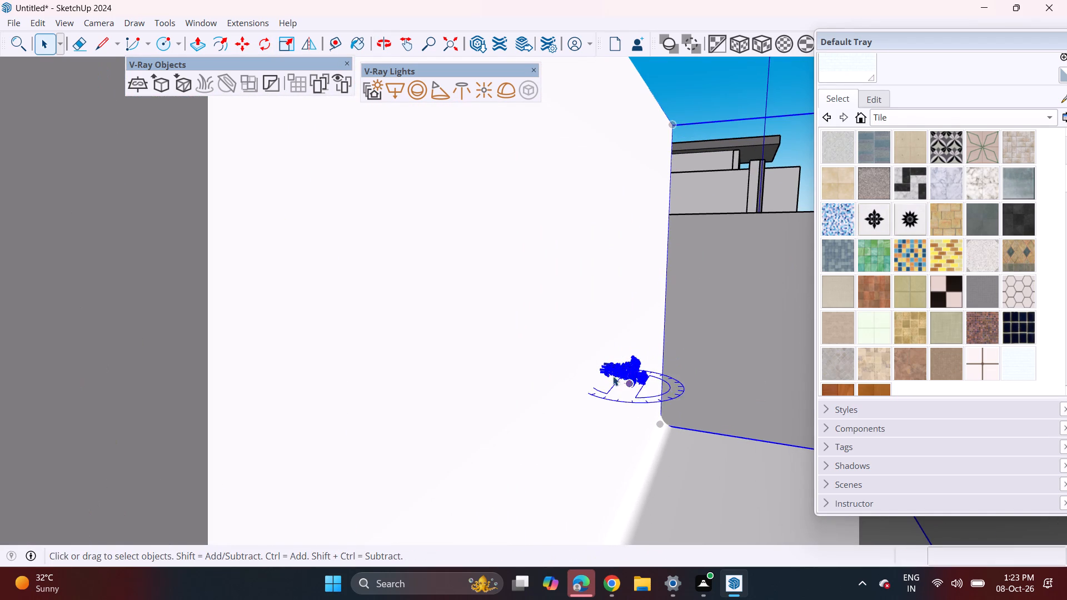
click(725, 113)
scroll(620, 343, up, 2)
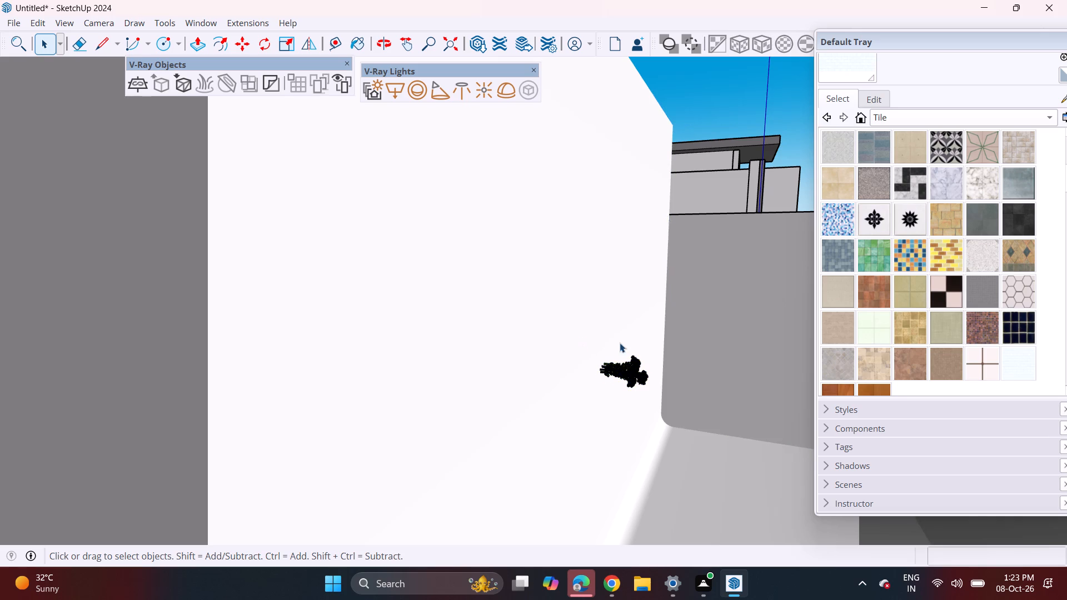
scroll(620, 343, up, 5)
scroll(628, 398, up, 7)
scroll(628, 398, down, 8)
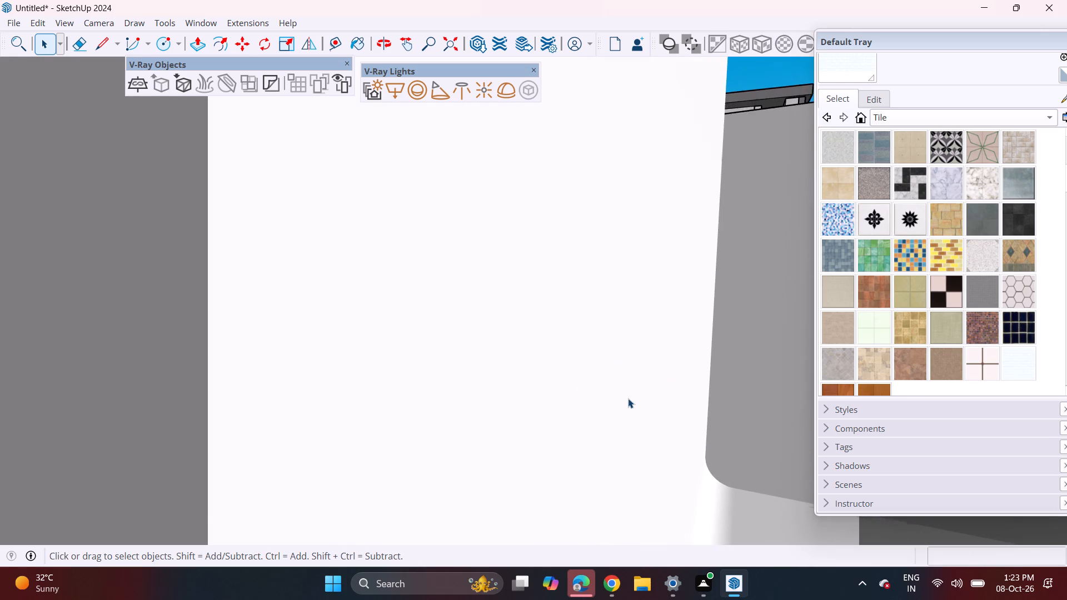
scroll(628, 398, down, 19)
scroll(628, 398, down, 8)
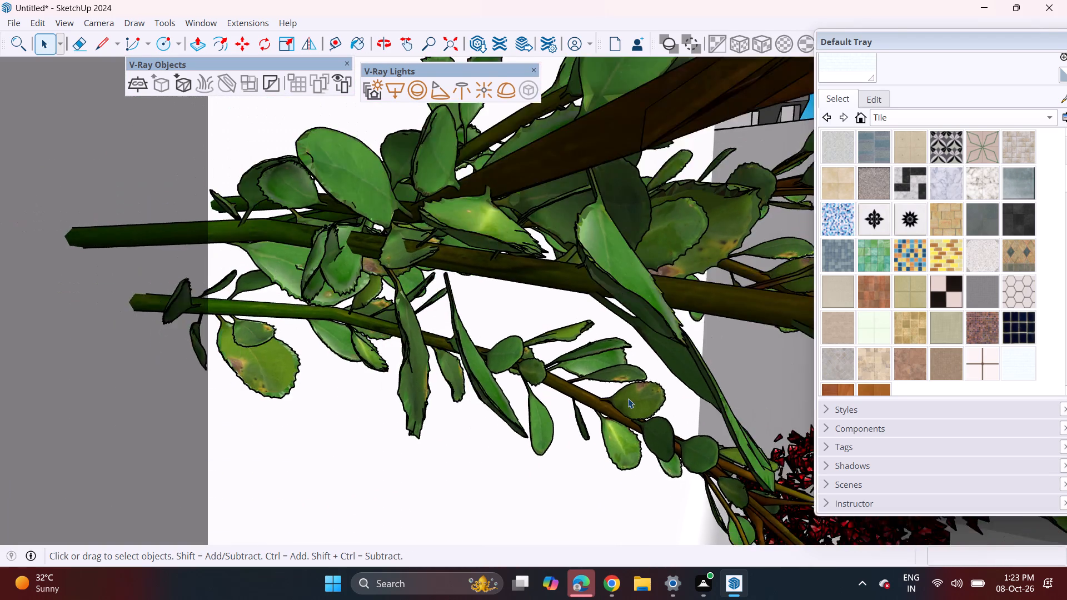
scroll(628, 398, down, 13)
scroll(628, 398, down, 11)
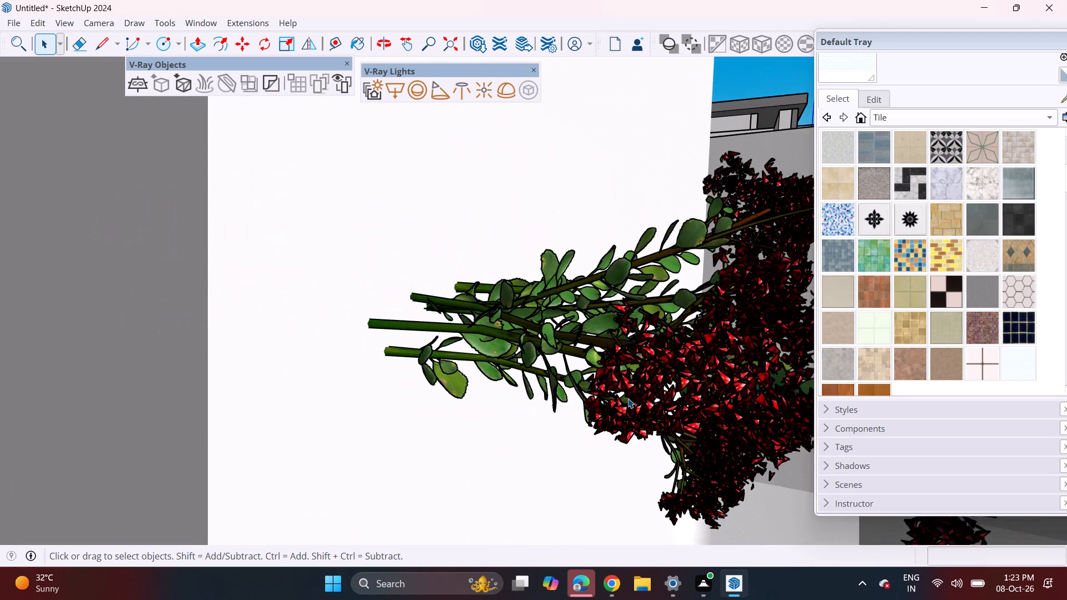
scroll(628, 398, down, 20)
scroll(628, 398, down, 14)
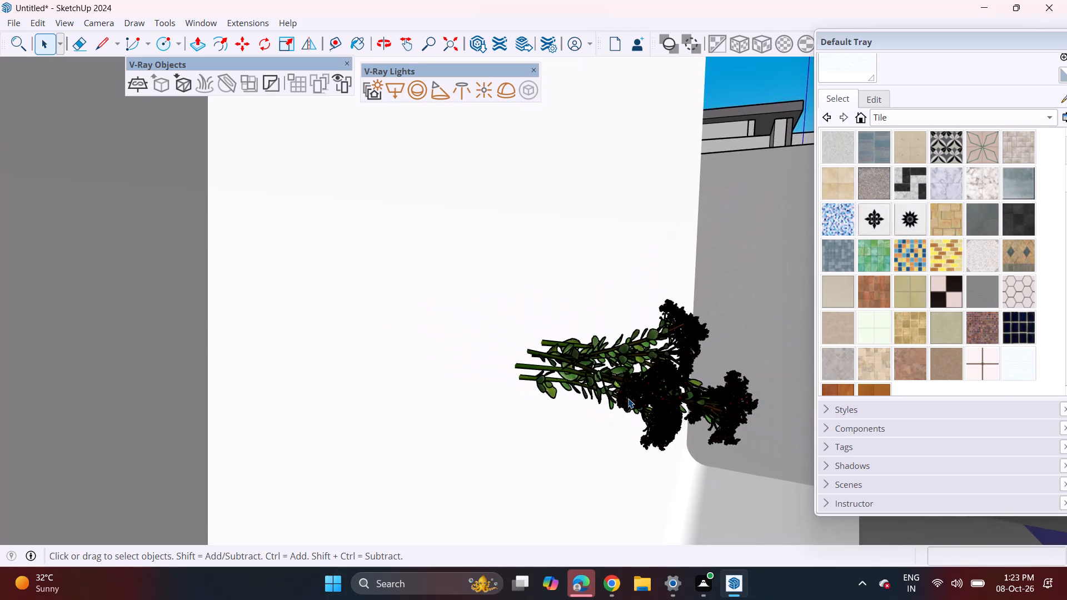
scroll(628, 398, down, 20)
scroll(628, 398, down, 7)
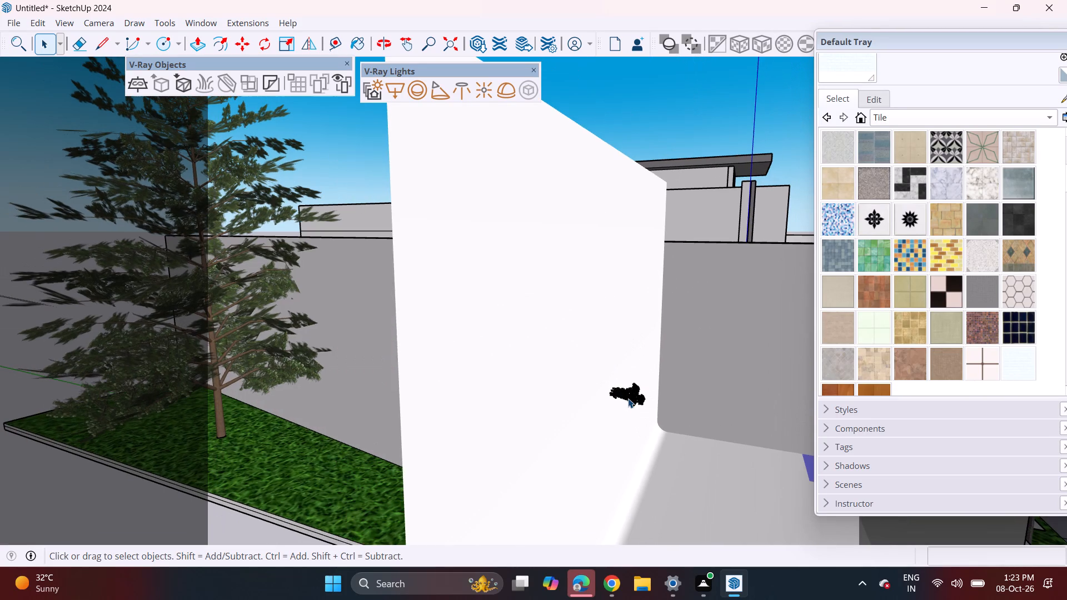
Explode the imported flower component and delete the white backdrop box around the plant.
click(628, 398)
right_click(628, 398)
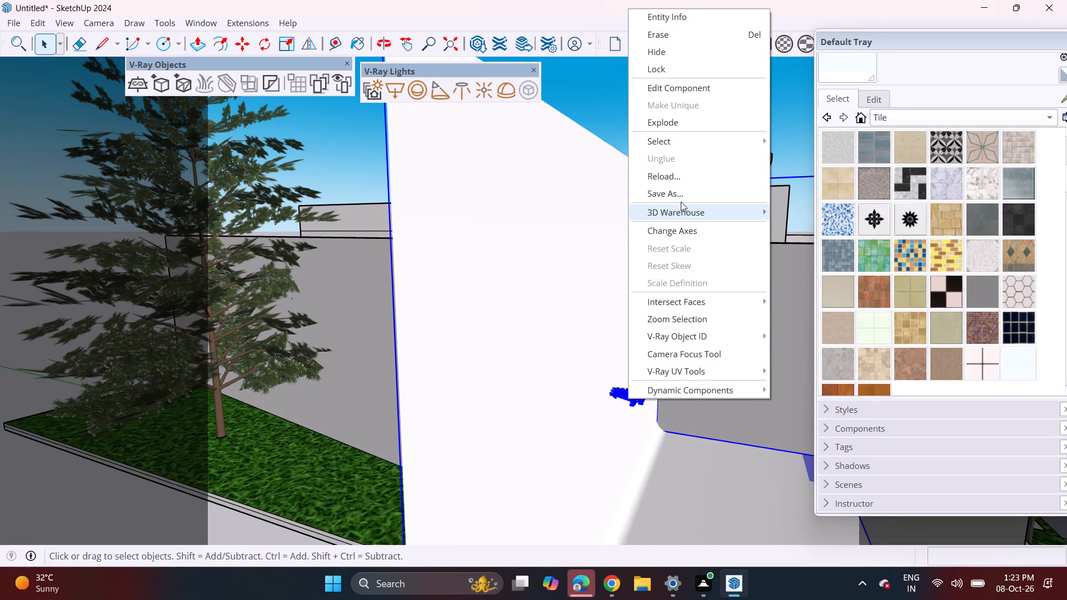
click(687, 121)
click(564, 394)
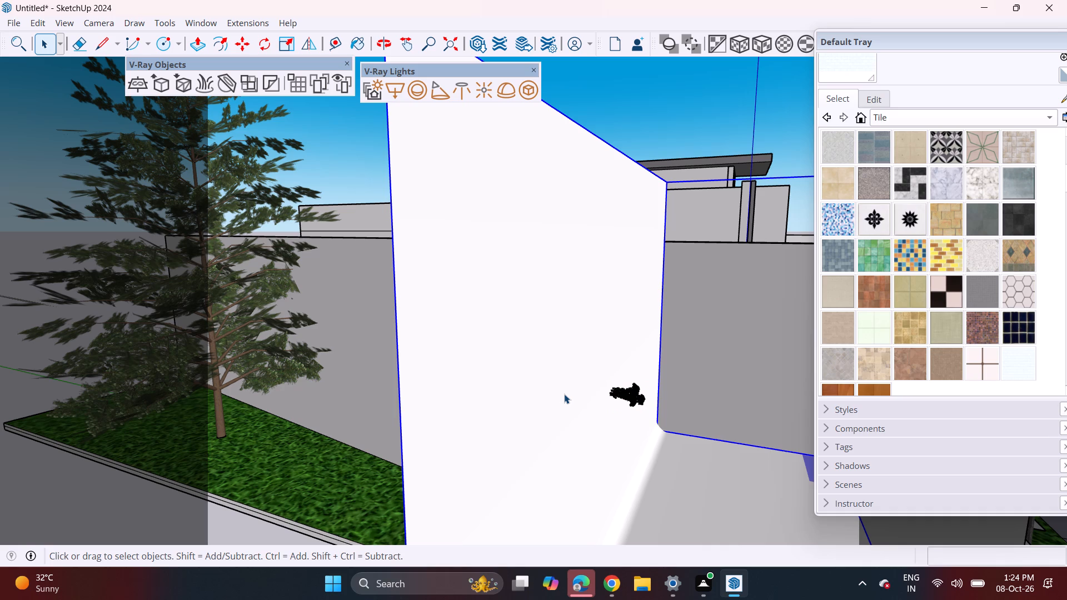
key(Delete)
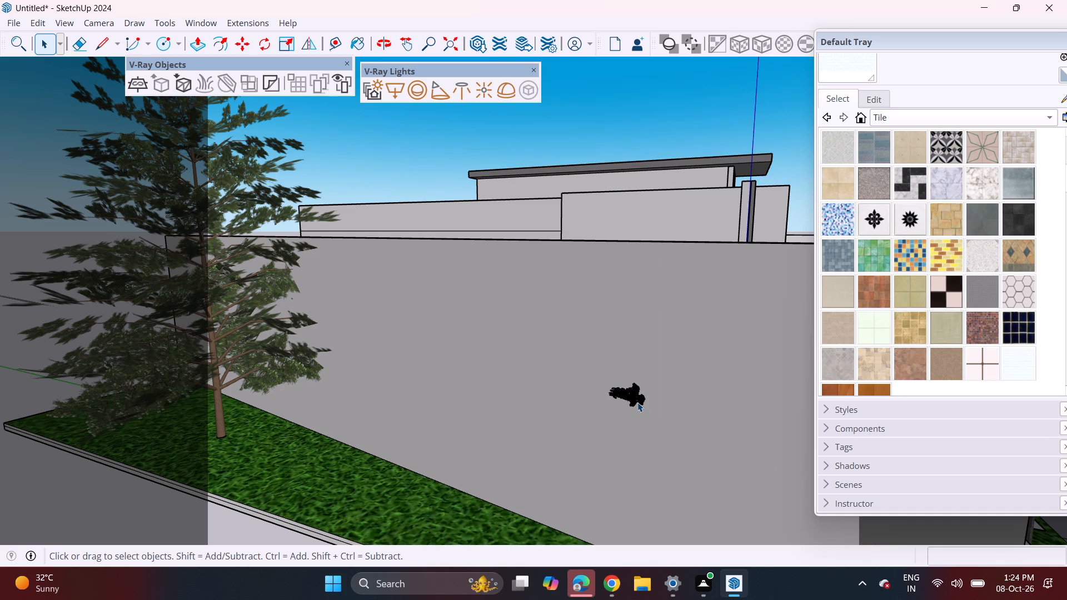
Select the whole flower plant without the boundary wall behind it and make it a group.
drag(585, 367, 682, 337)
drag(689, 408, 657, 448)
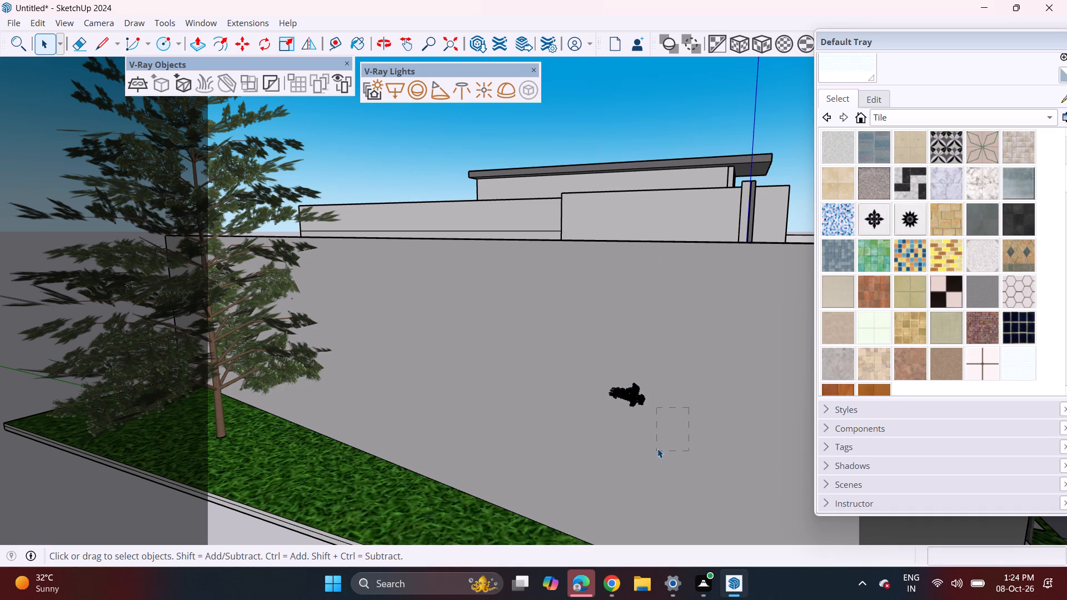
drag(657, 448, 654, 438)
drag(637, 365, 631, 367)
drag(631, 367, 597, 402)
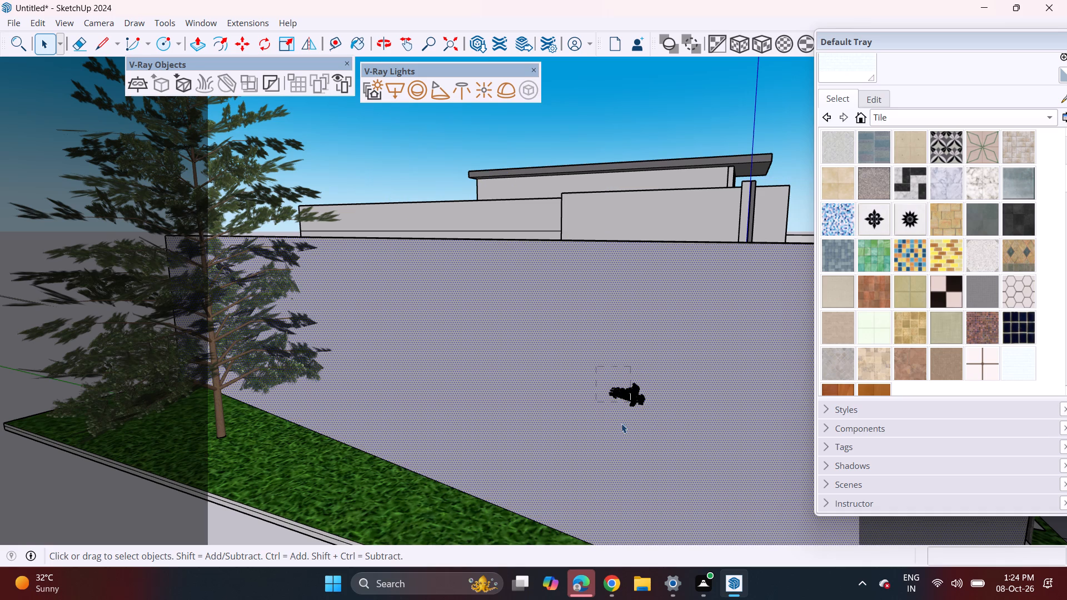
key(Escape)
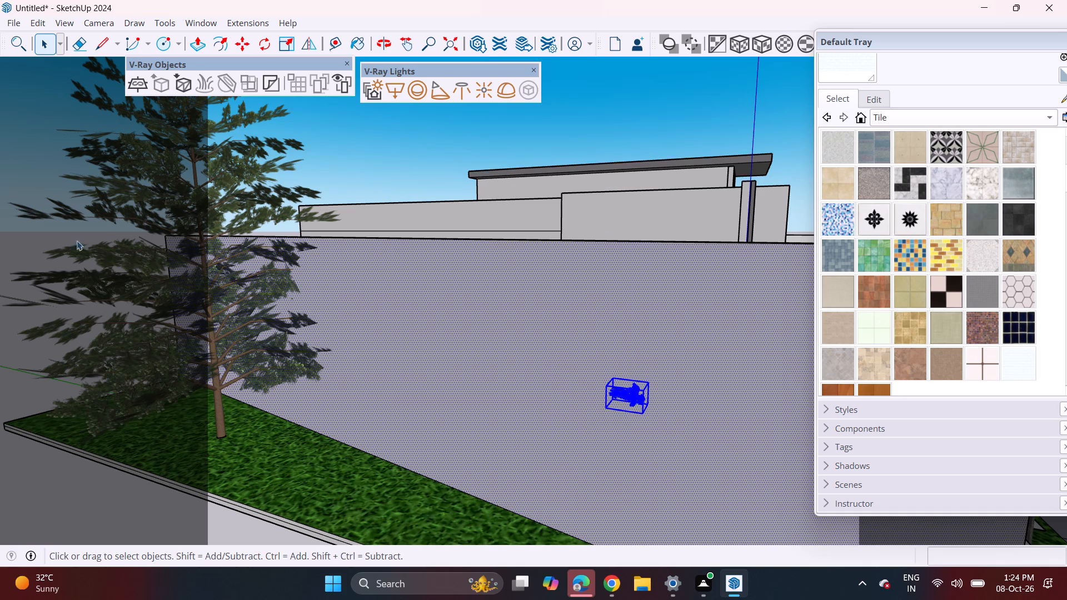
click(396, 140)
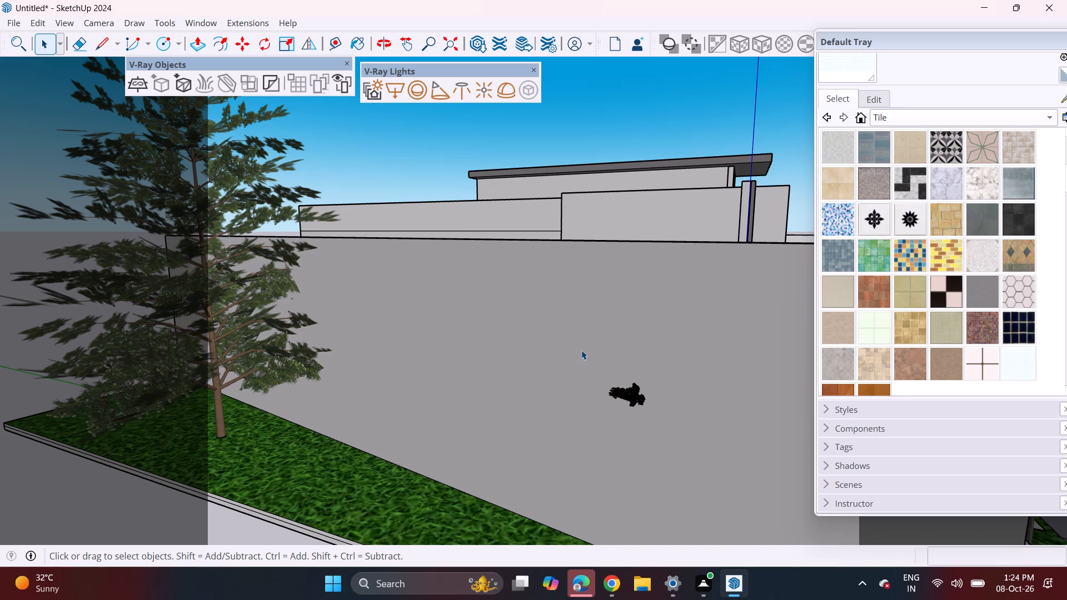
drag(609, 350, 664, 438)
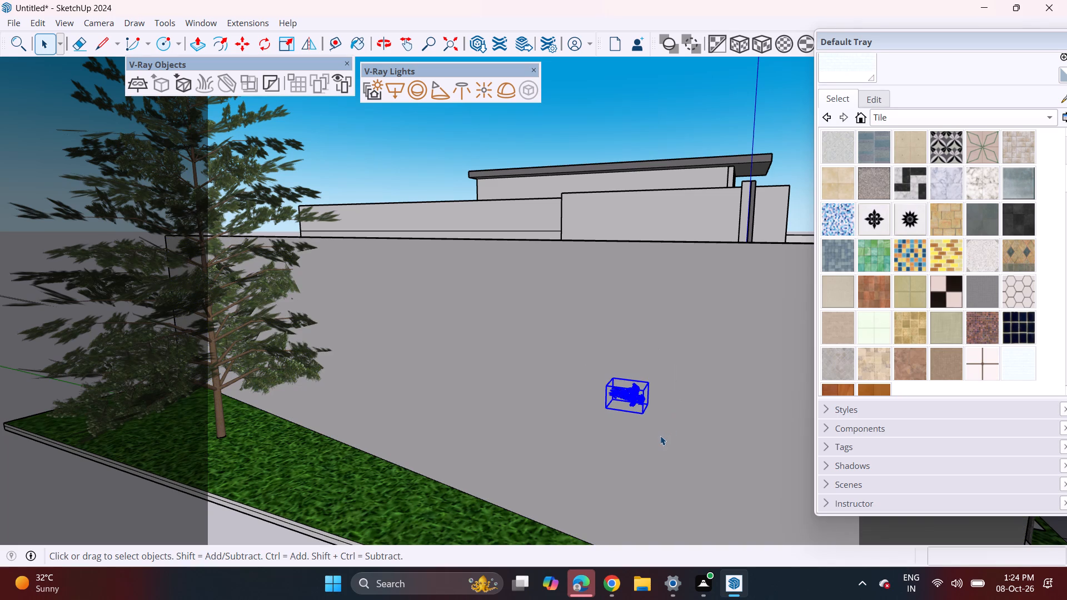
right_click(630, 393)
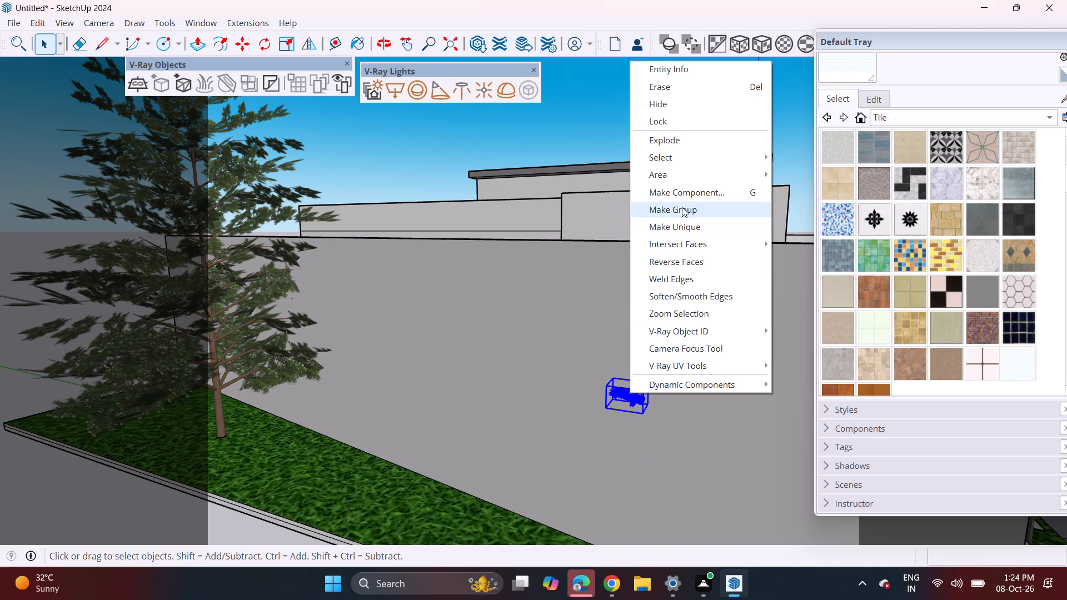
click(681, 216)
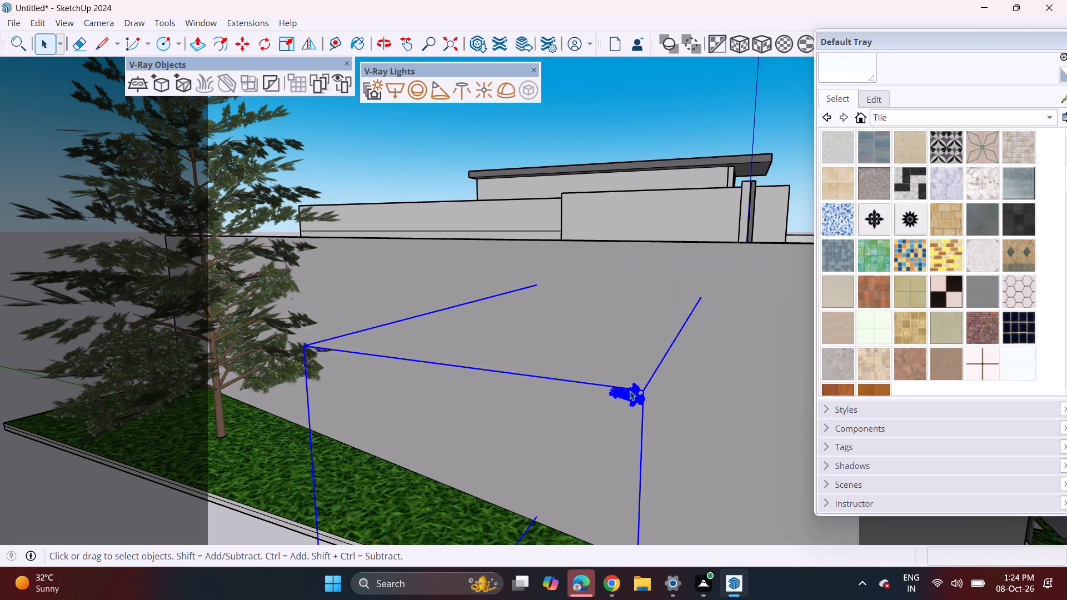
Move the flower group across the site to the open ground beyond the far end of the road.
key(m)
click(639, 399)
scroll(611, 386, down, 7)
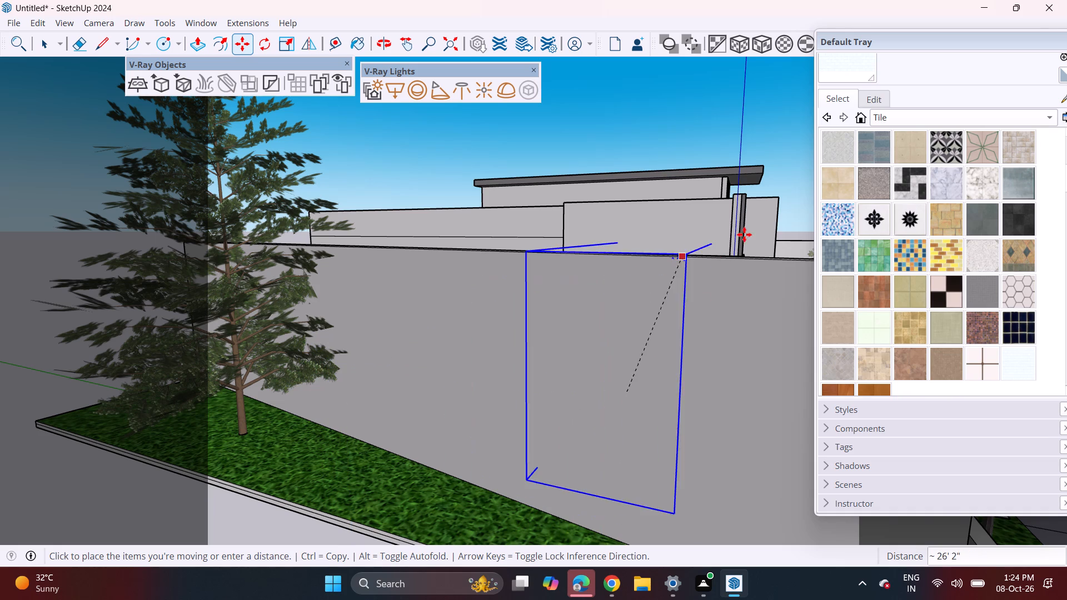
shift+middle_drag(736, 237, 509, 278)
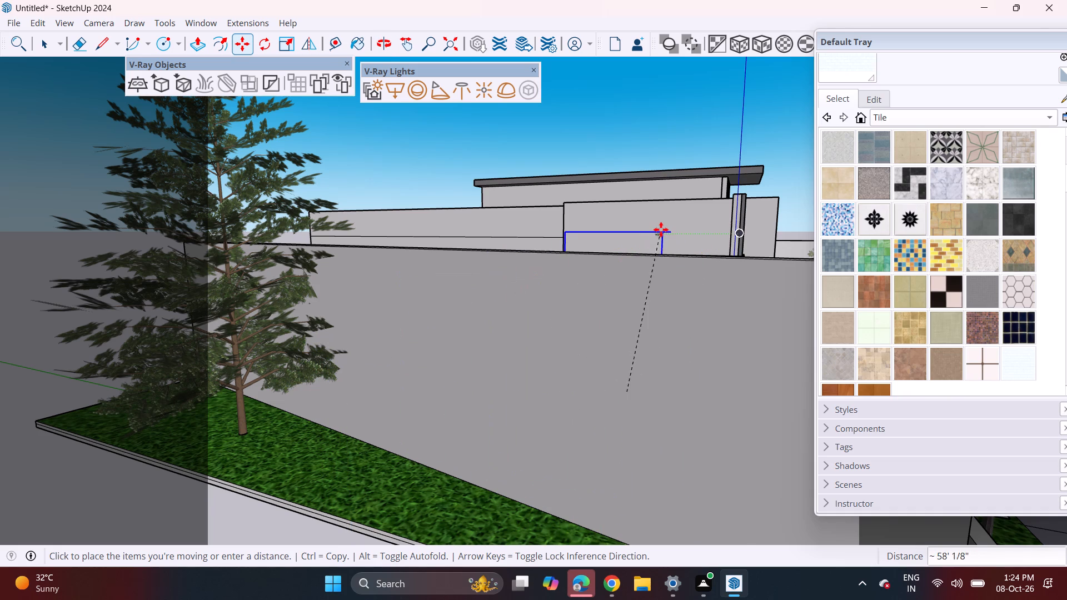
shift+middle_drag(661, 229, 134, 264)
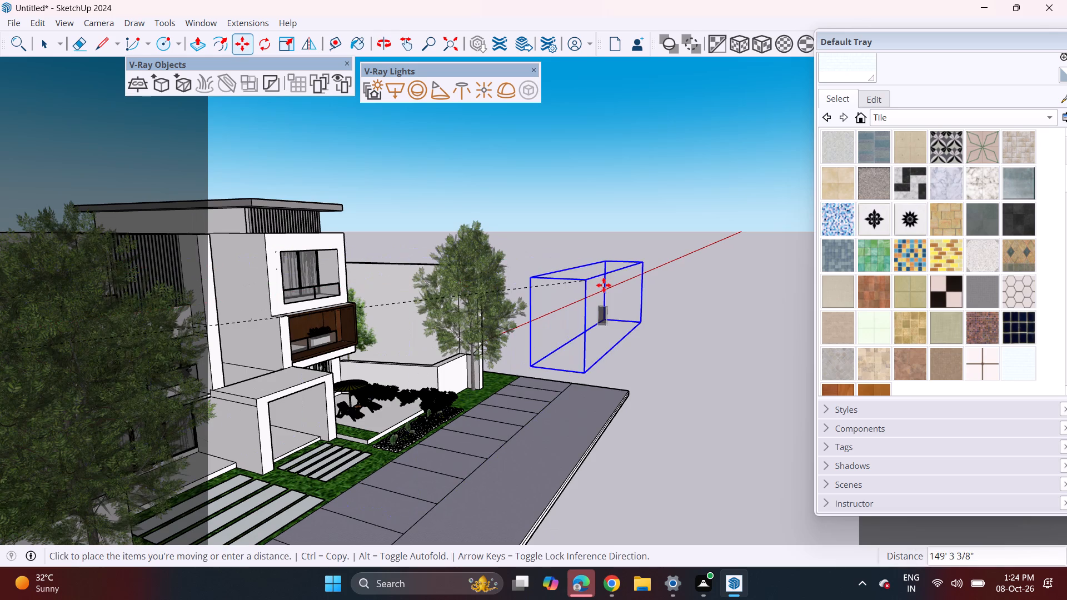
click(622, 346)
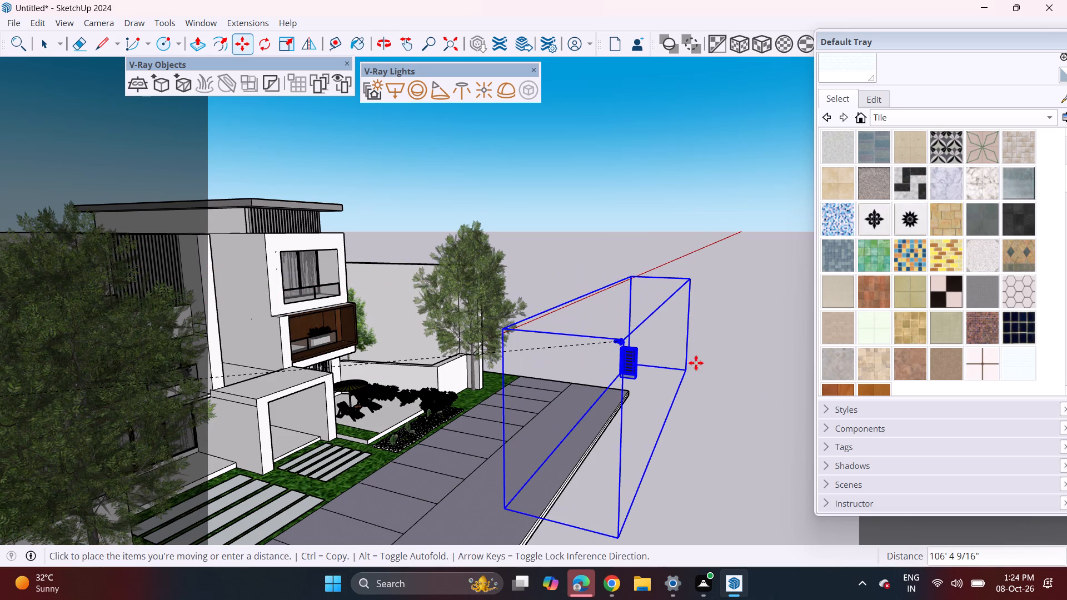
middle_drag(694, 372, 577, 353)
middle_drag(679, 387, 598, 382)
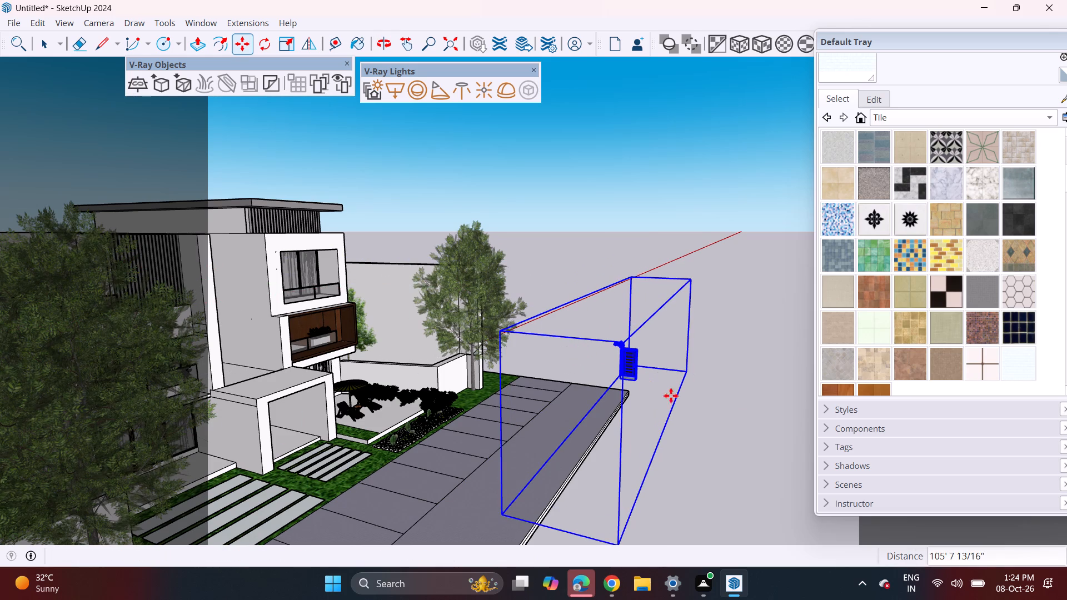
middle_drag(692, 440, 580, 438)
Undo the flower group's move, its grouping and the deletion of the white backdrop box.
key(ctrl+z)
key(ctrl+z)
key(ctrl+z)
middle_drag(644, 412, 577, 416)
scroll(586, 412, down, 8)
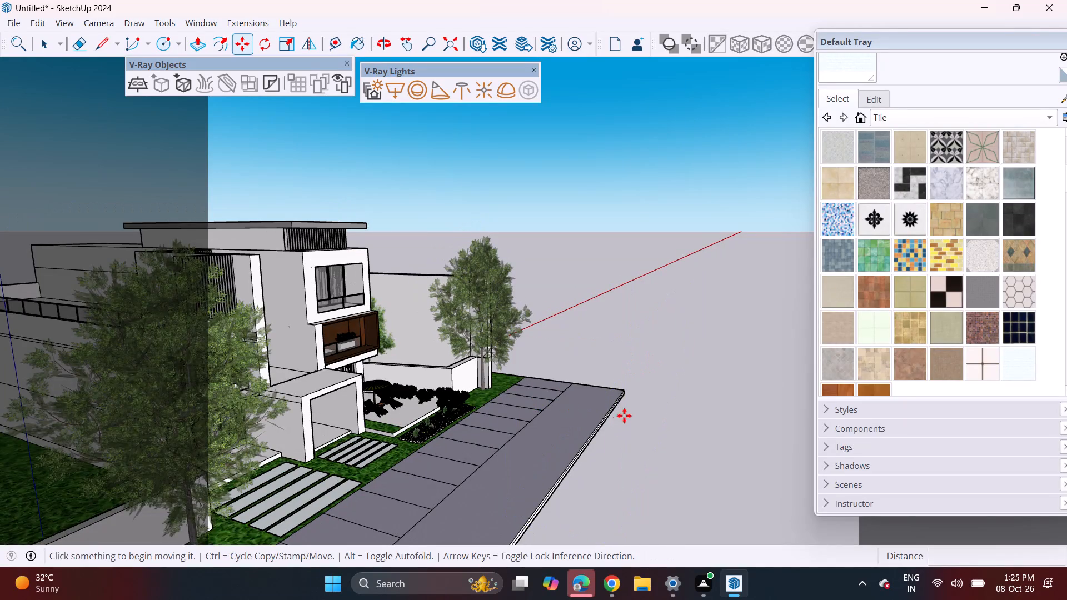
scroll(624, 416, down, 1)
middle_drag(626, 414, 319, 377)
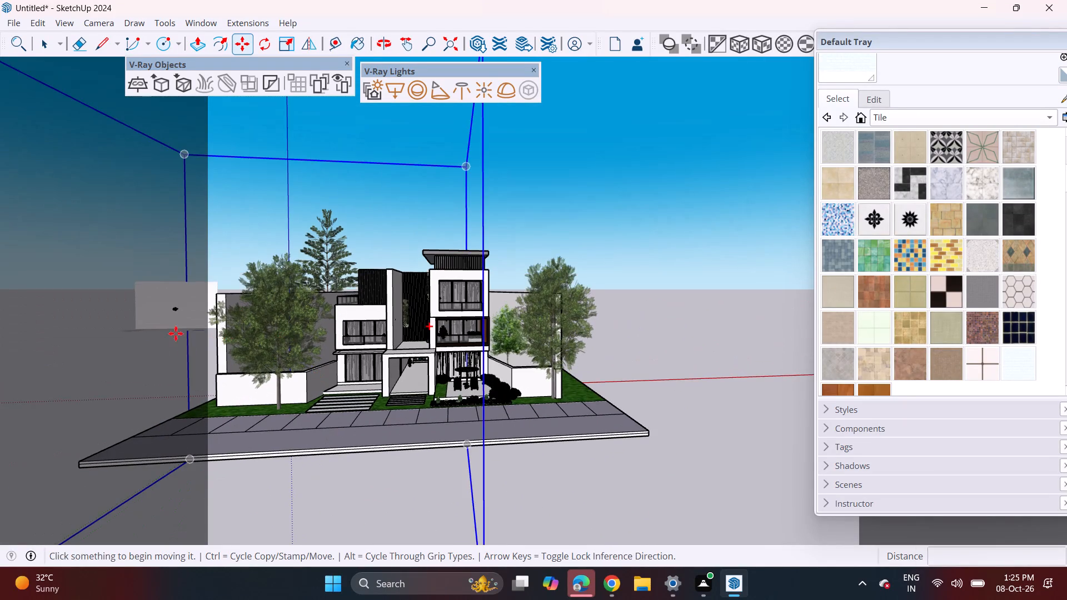
Explode the imported flower group and delete the white backdrop behind the plant together with the leftover edge piece.
shift+middle_drag(121, 343, 346, 372)
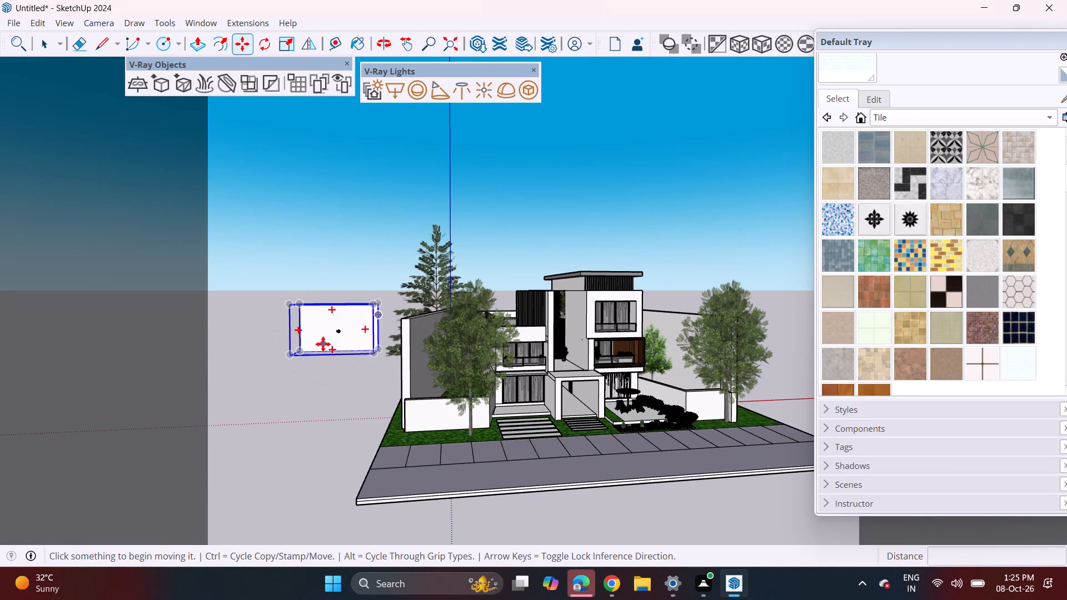
key(space)
click(335, 328)
right_click(343, 329)
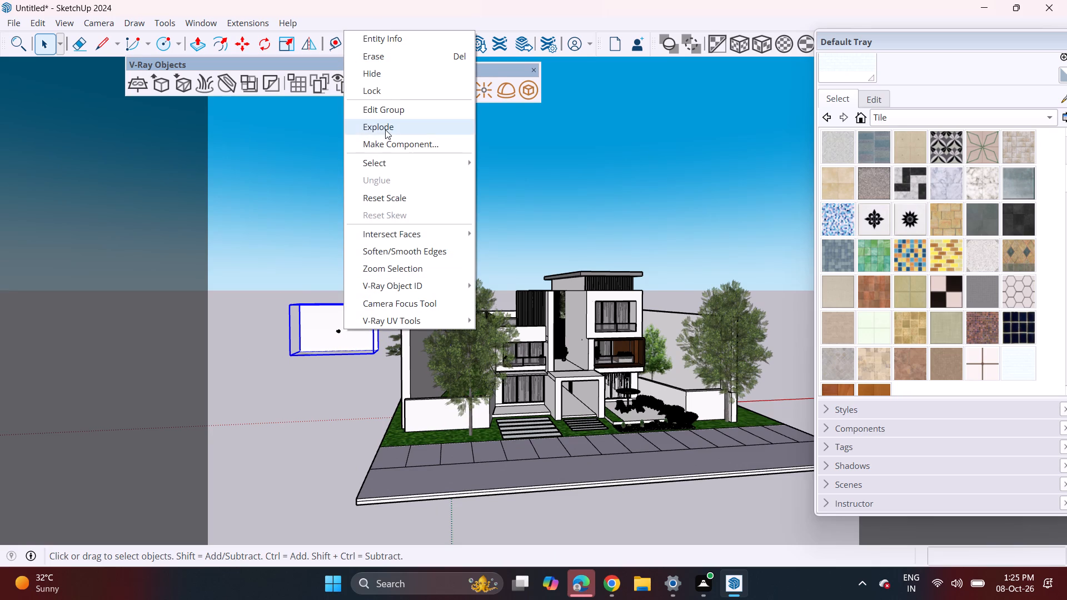
click(385, 128)
scroll(325, 333, up, 7)
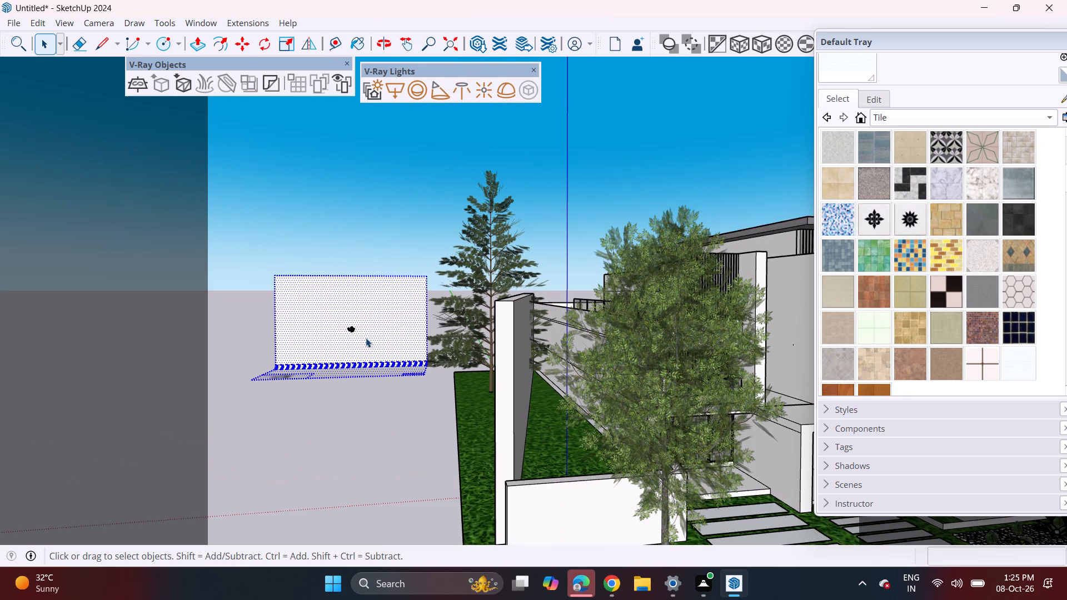
click(371, 321)
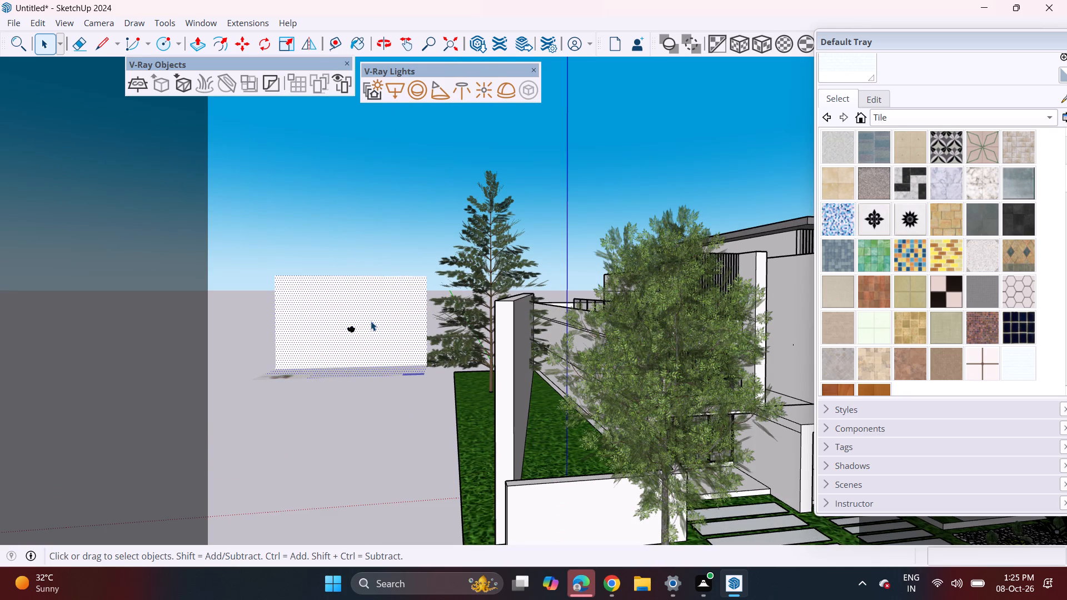
click(356, 357)
key(BackSpace)
key(Delete)
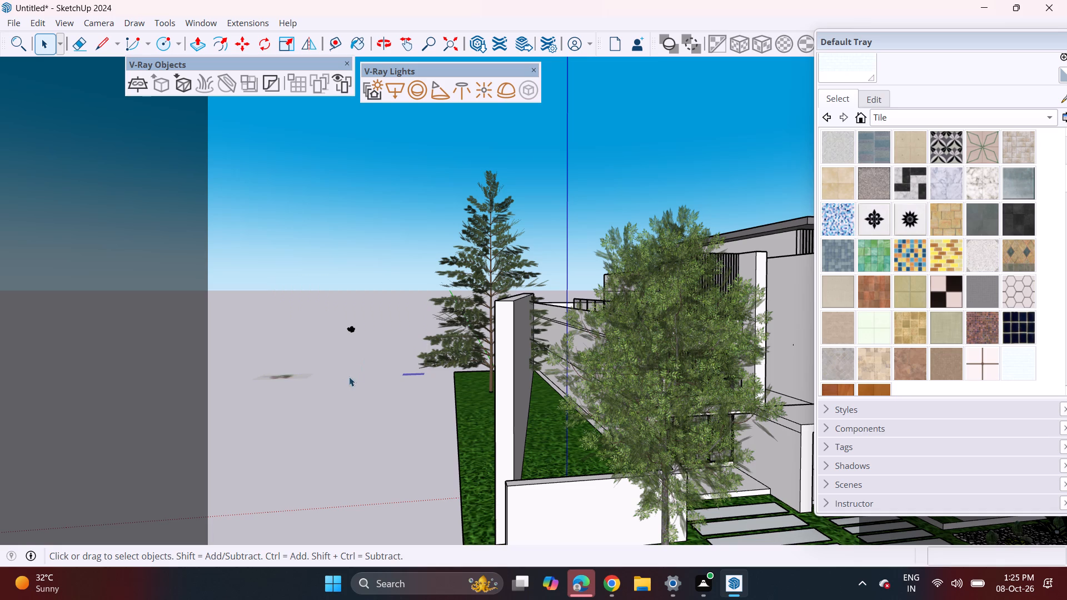
click(410, 379)
double_click(411, 374)
key(Delete)
Select the whole remaining flower plant and make it a group.
click(350, 331)
drag(325, 298, 358, 346)
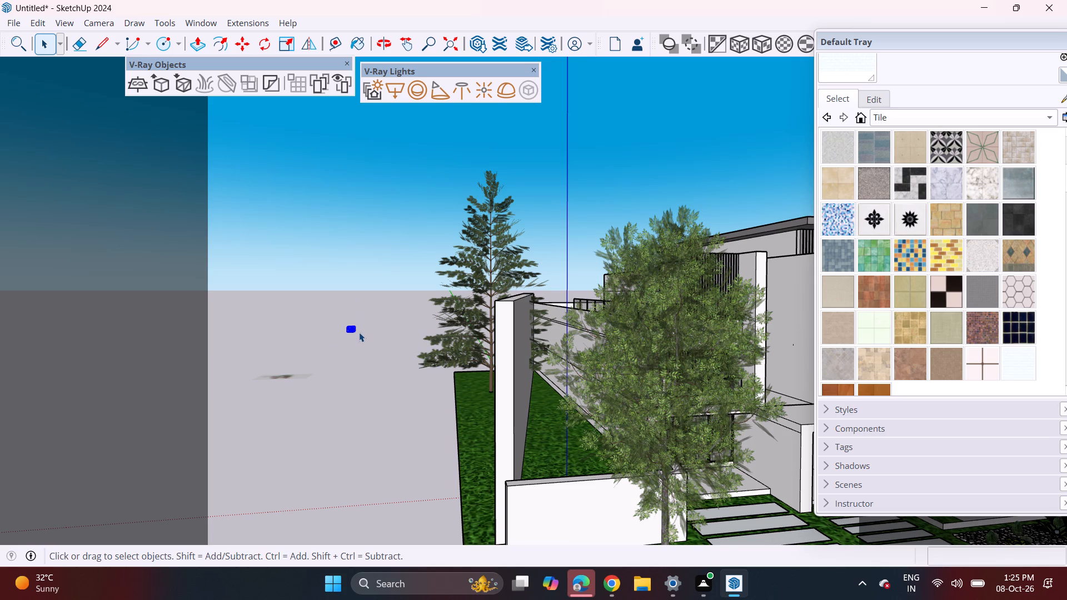
right_click(357, 333)
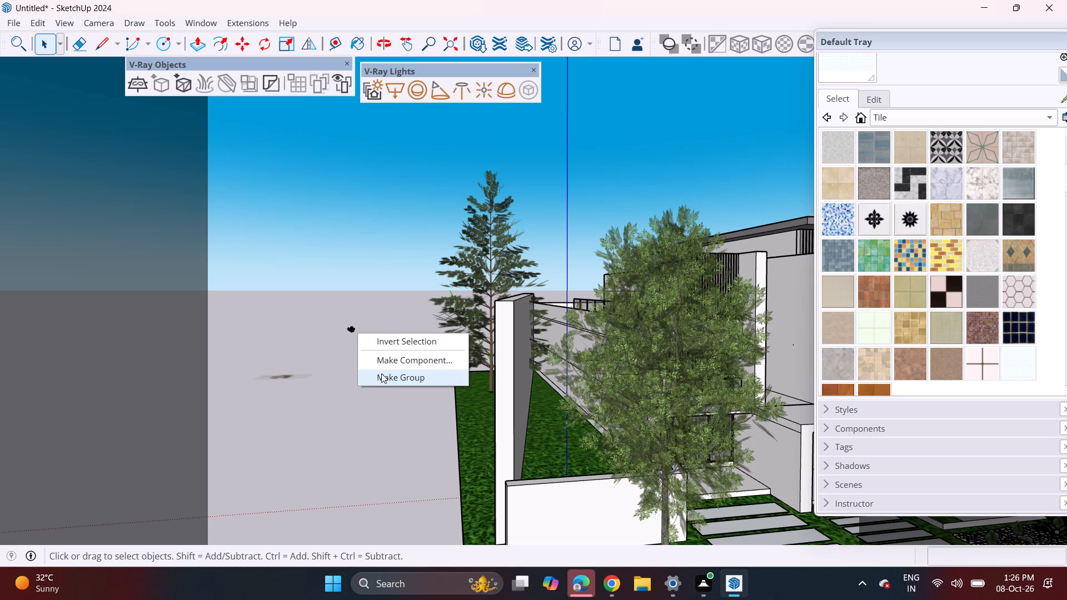
click(396, 382)
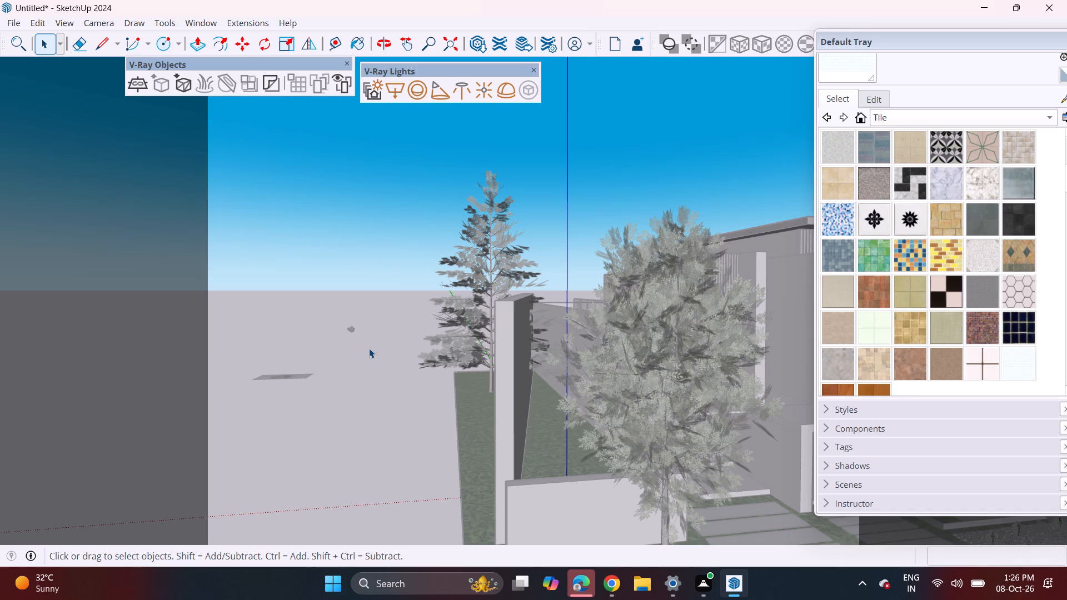
click(376, 323)
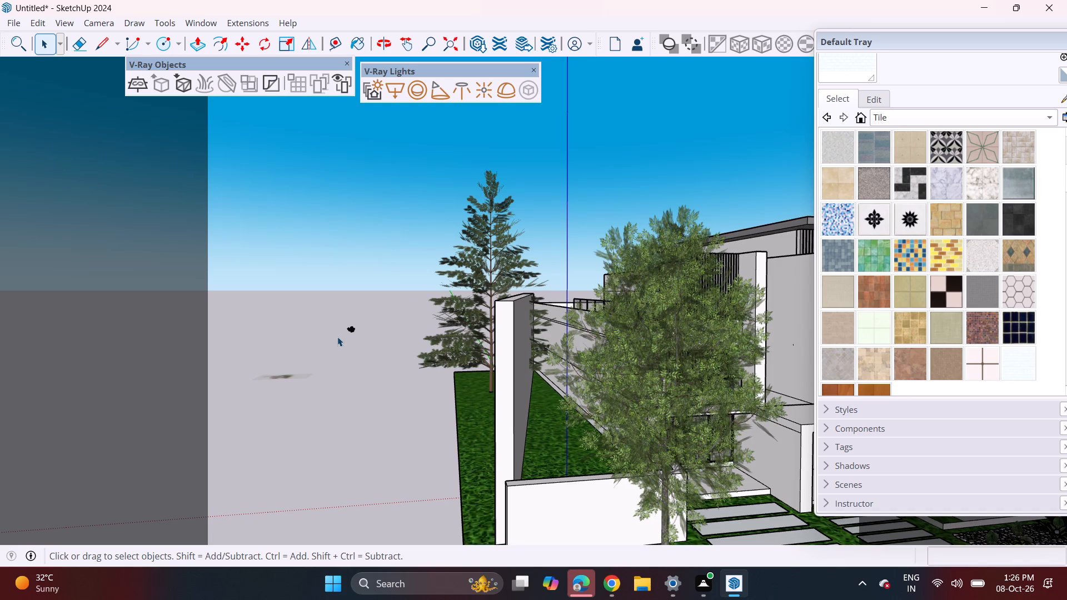
Move the flower group from outside the side boundary wall to the paving in front of the house, about 99' away.
click(352, 332)
scroll(348, 317, up, 3)
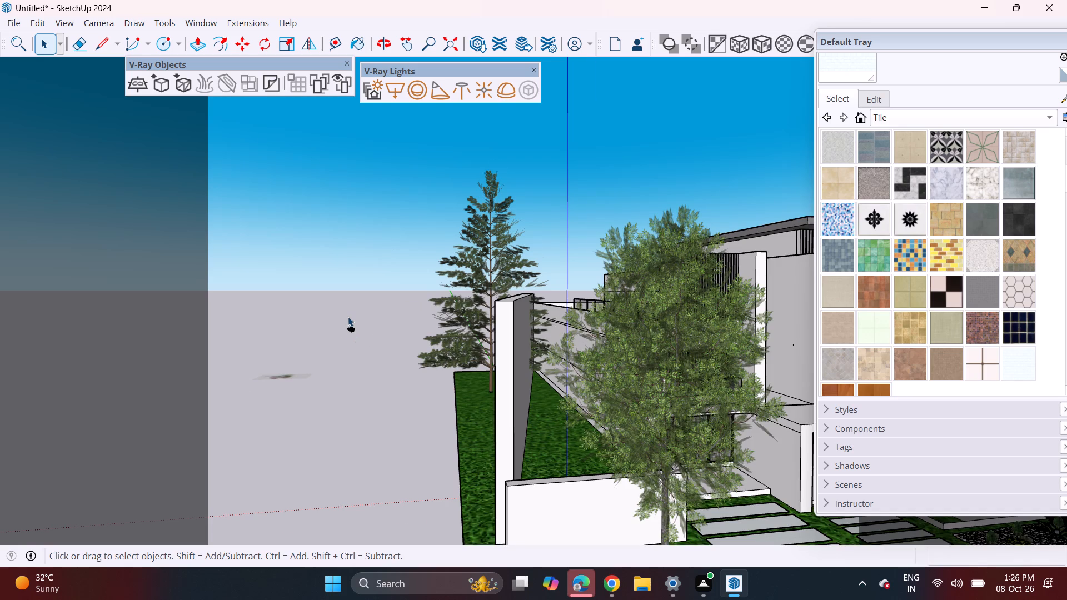
scroll(348, 317, up, 4)
key(m)
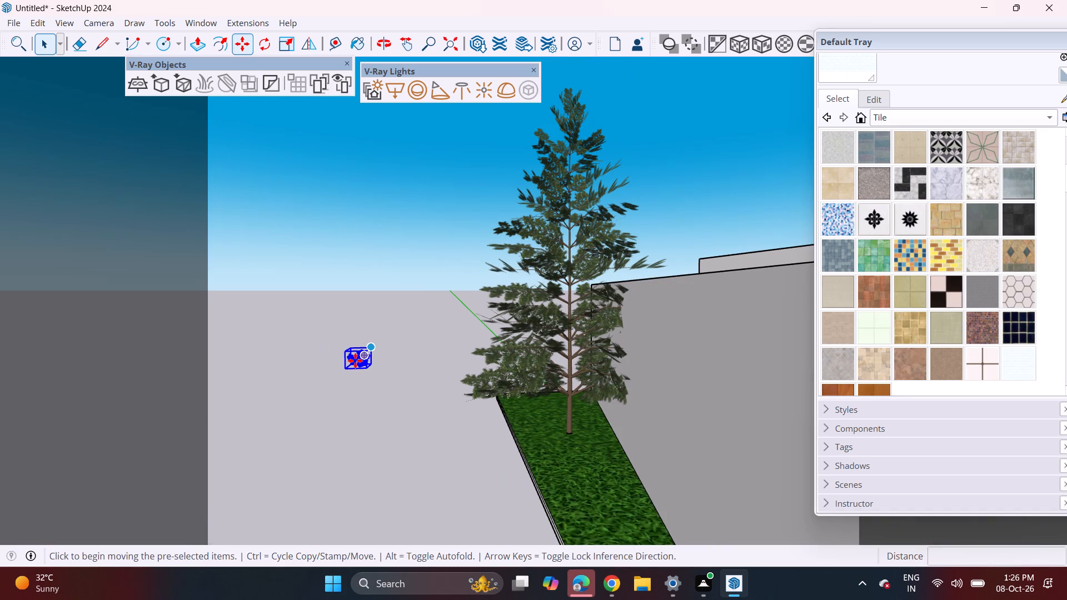
click(358, 366)
click(370, 364)
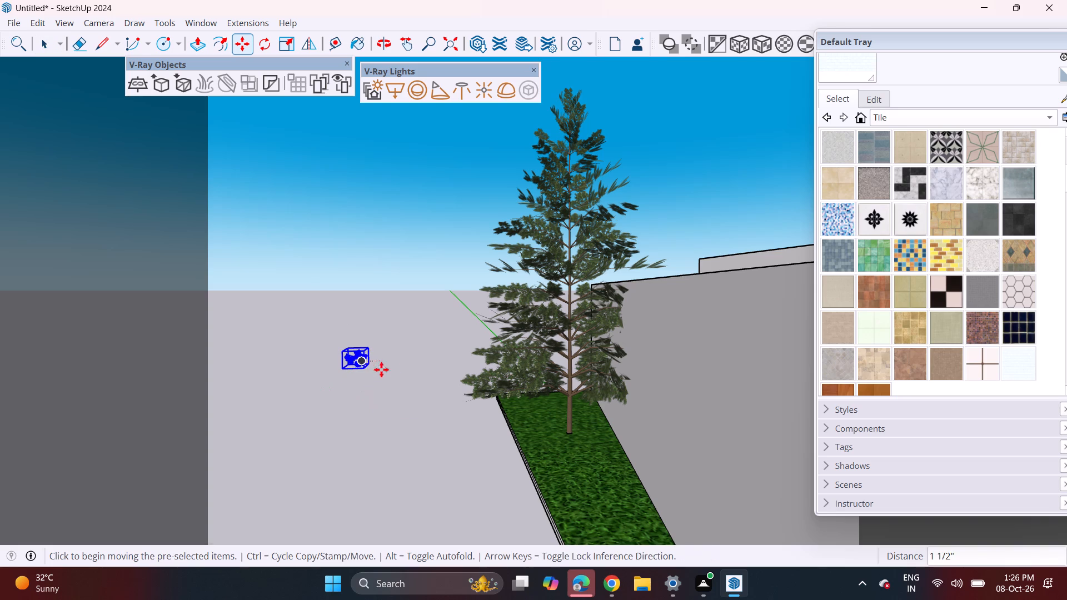
click(363, 366)
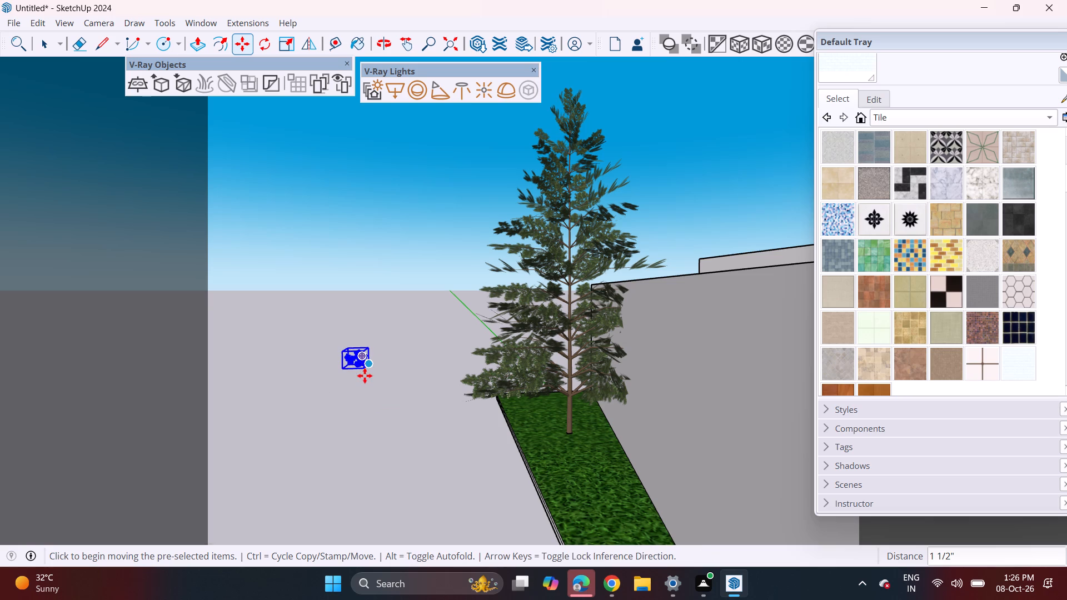
click(373, 367)
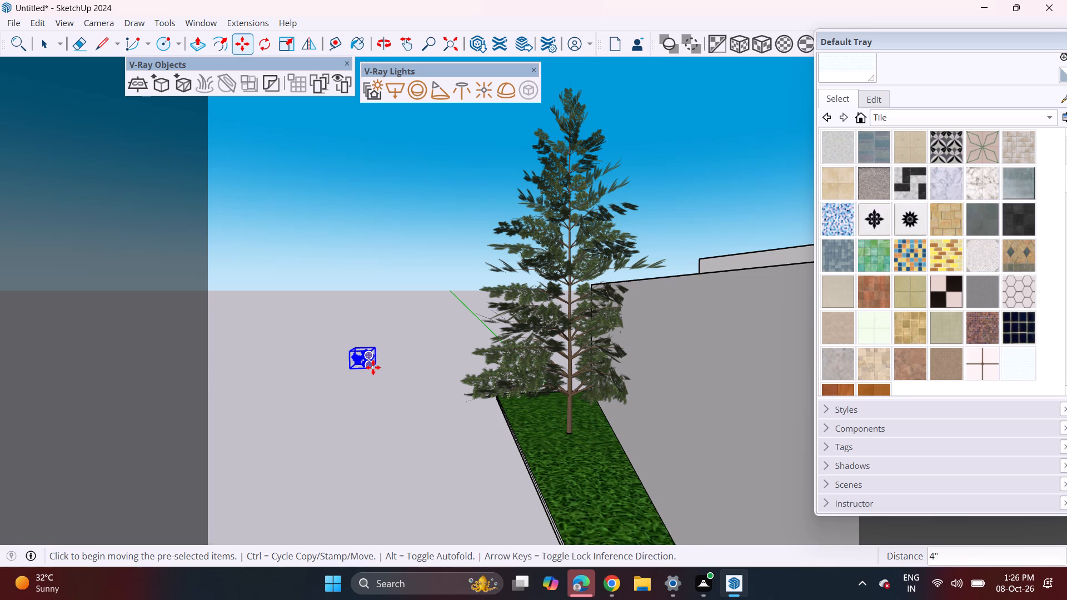
scroll(343, 383, down, 10)
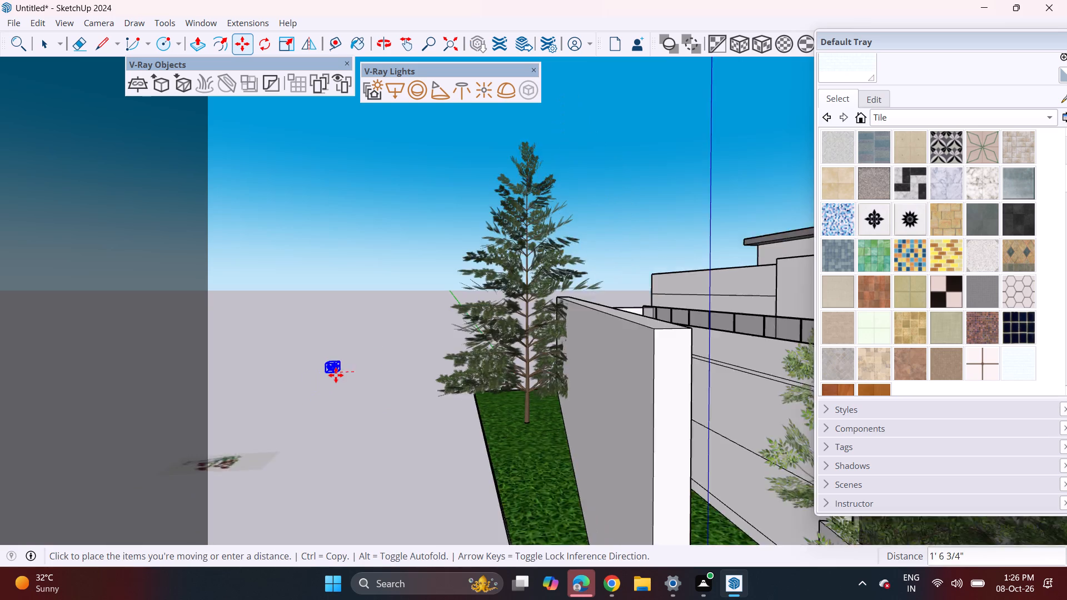
scroll(336, 375, down, 4)
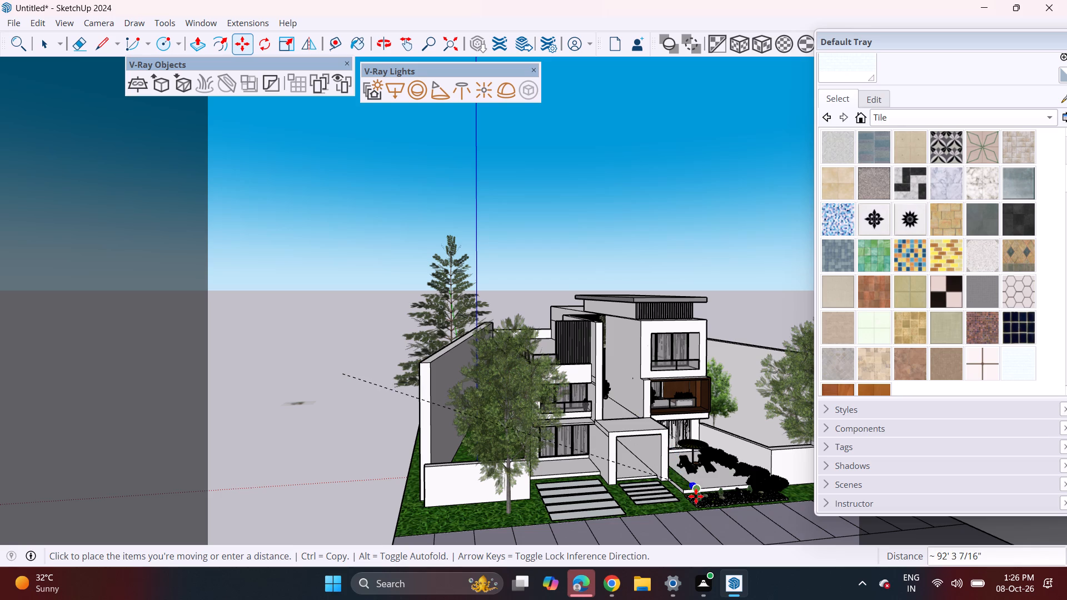
click(735, 537)
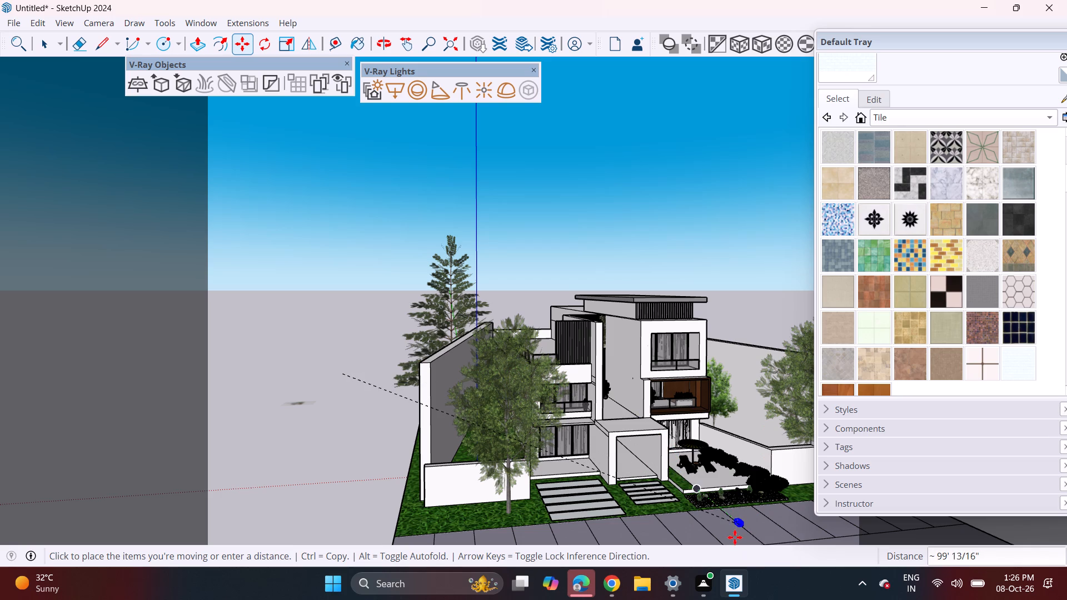
Rotate the flower group 90 degrees in the vertical plane so the plant stands upright.
shift+middle_drag(768, 524, 585, 471)
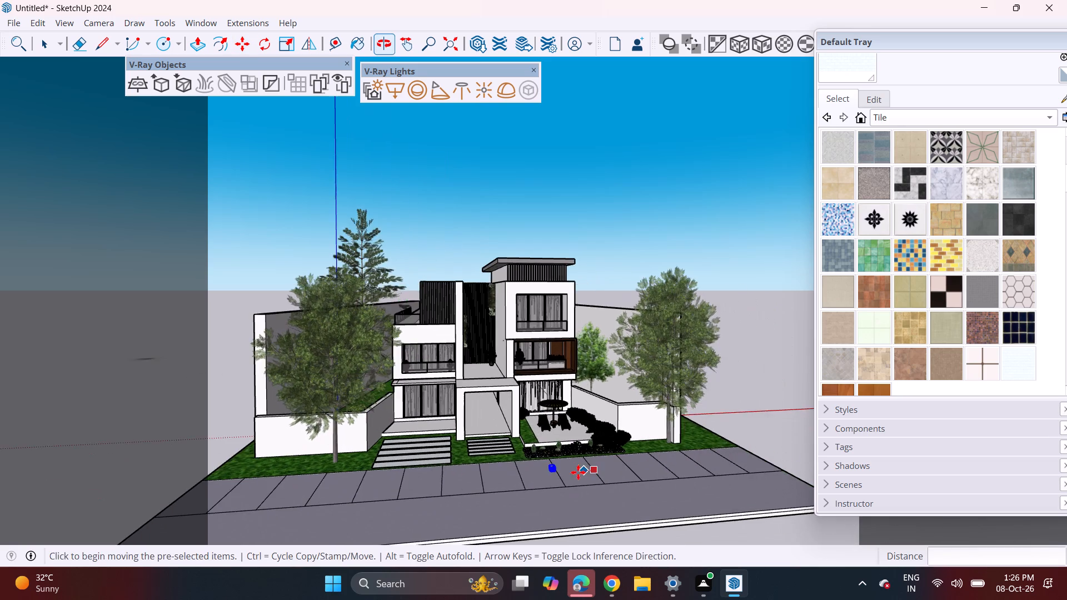
scroll(561, 478, up, 12)
middle_drag(581, 451, 333, 408)
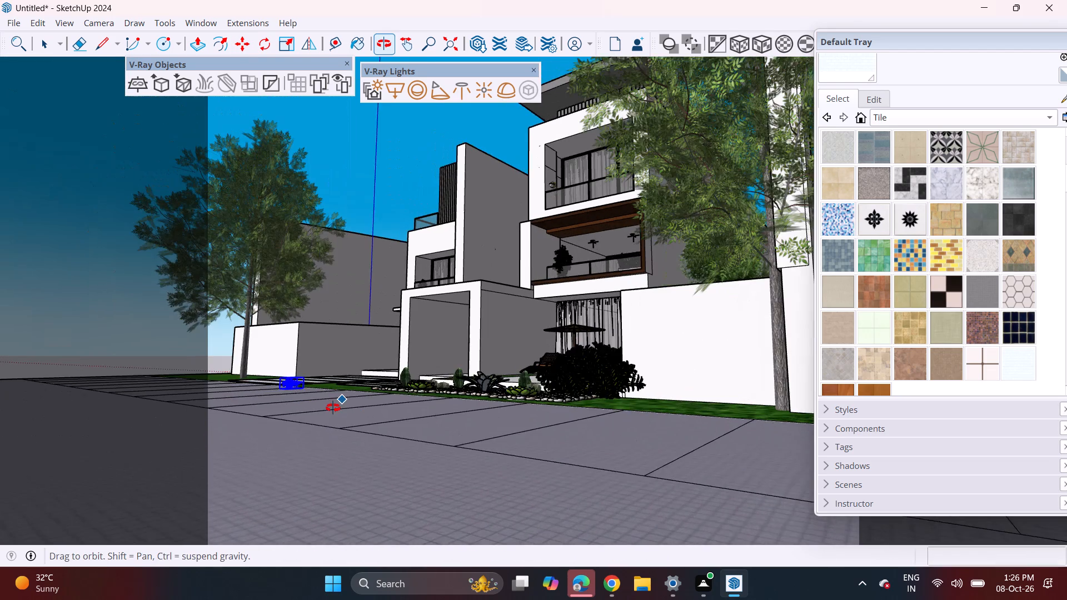
middle_drag(333, 408, 322, 411)
scroll(246, 384, up, 7)
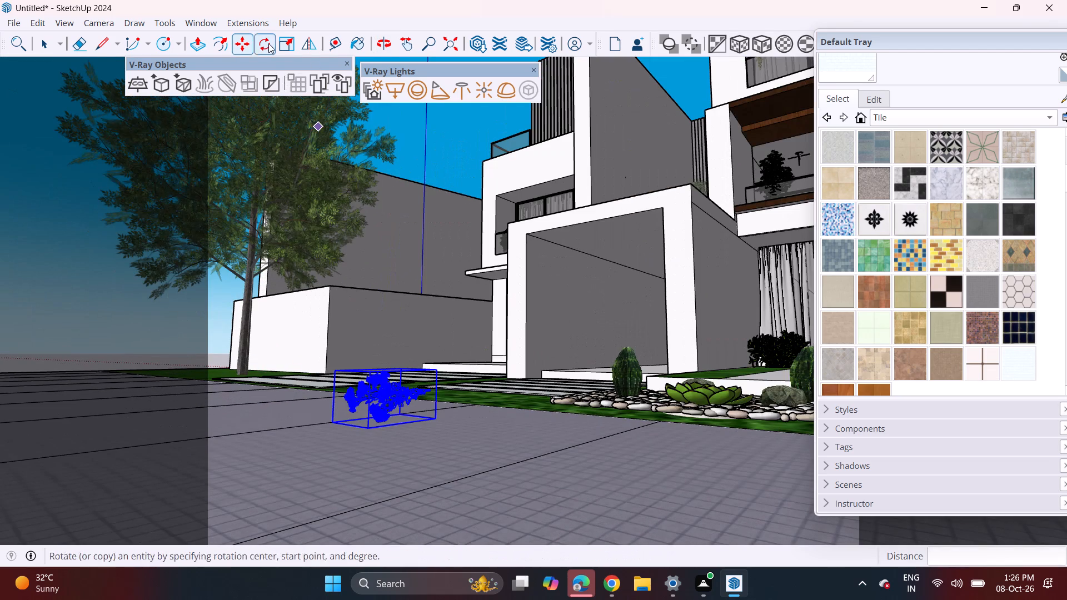
click(268, 38)
middle_drag(405, 400, 403, 402)
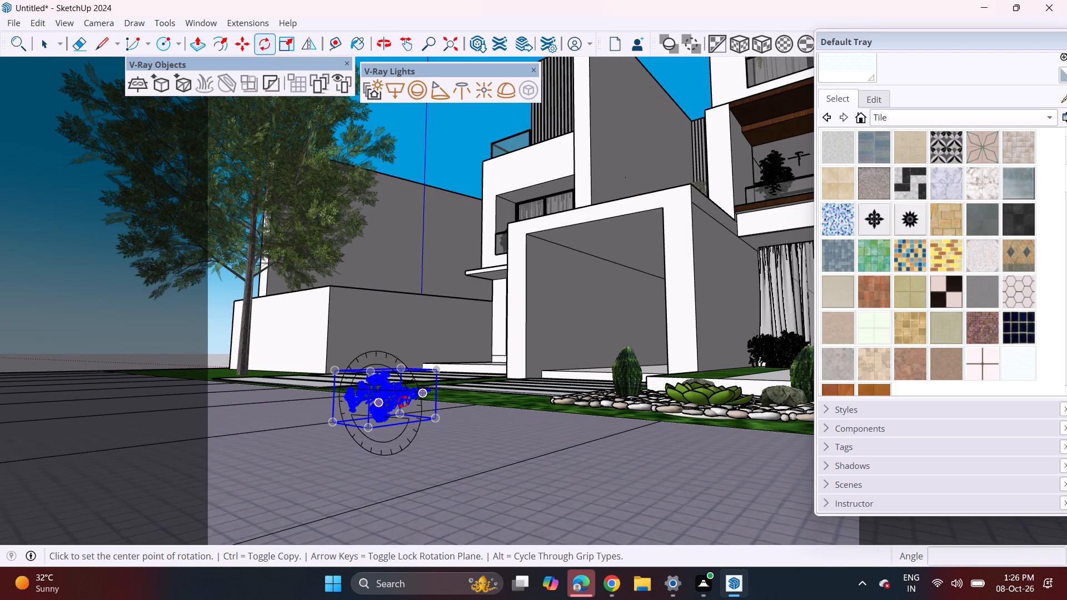
middle_drag(403, 402, 296, 419)
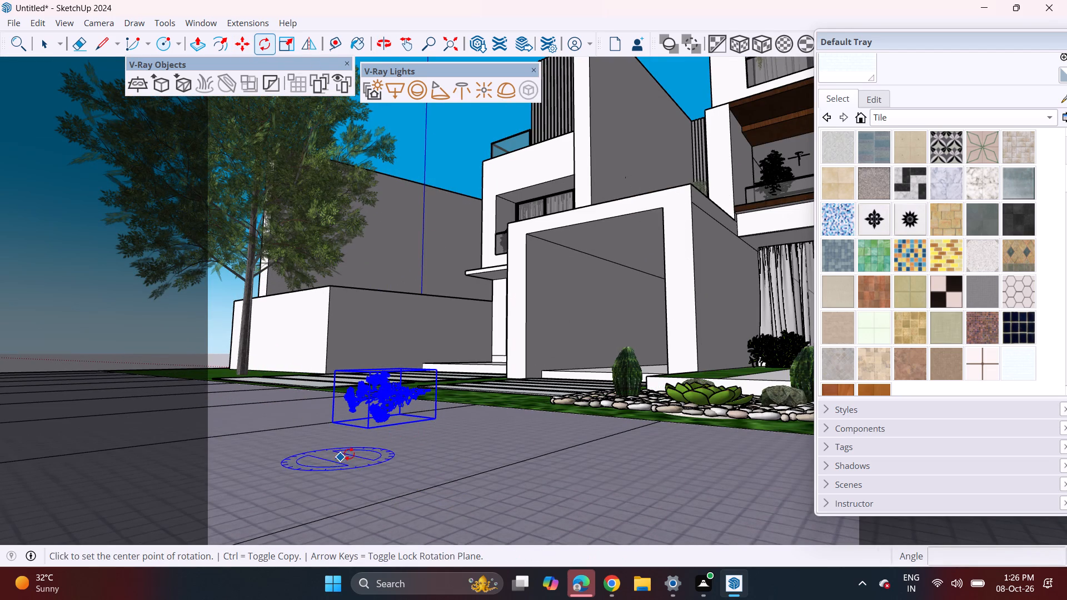
middle_drag(396, 388, 292, 394)
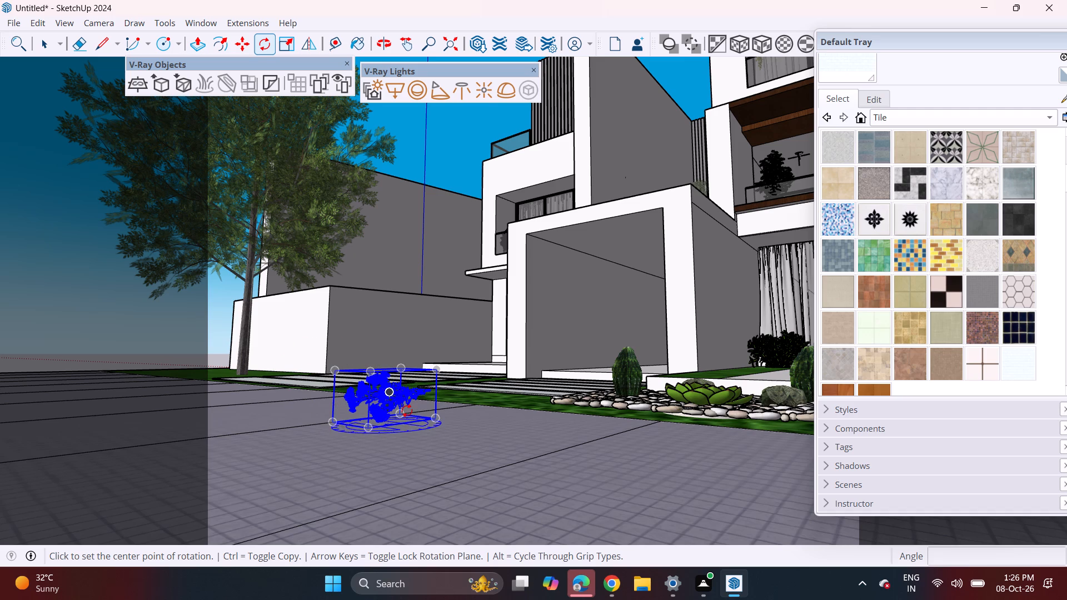
middle_drag(417, 404, 294, 429)
middle_drag(294, 429, 302, 417)
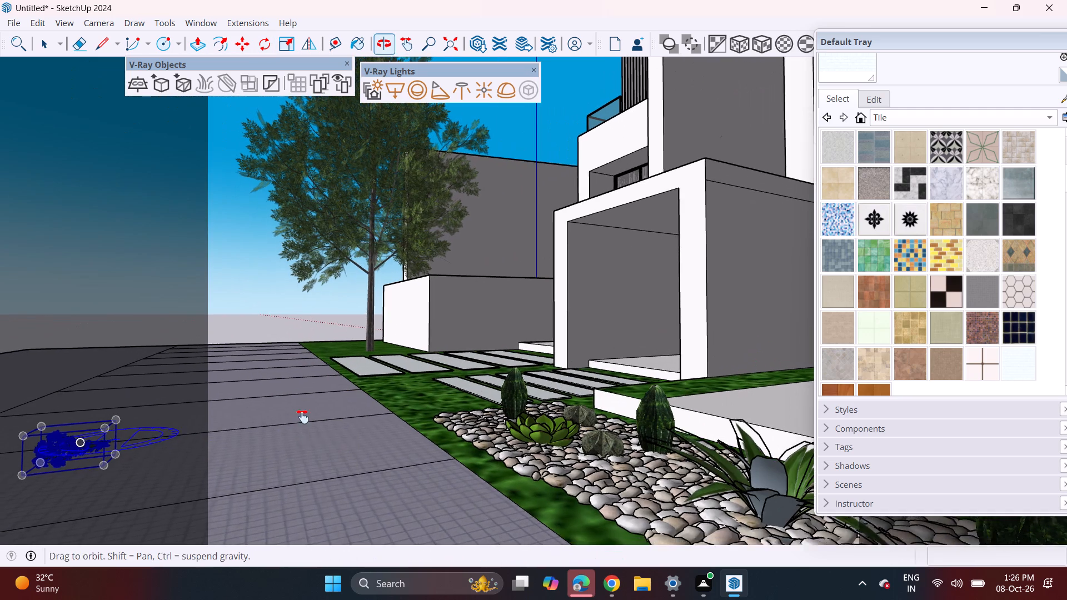
middle_drag(302, 417, 412, 361)
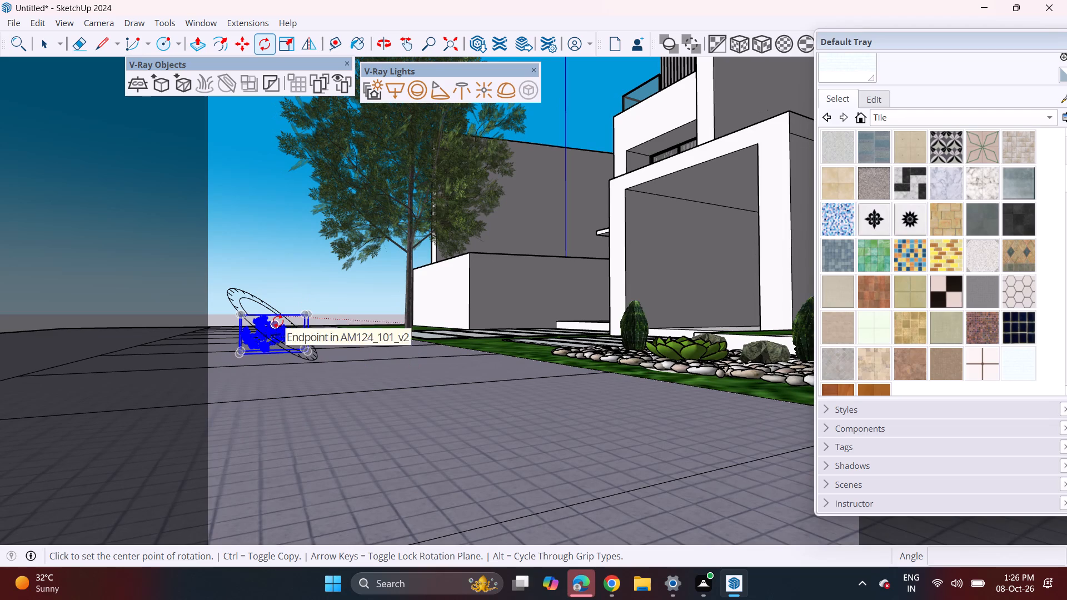
middle_drag(284, 330, 226, 336)
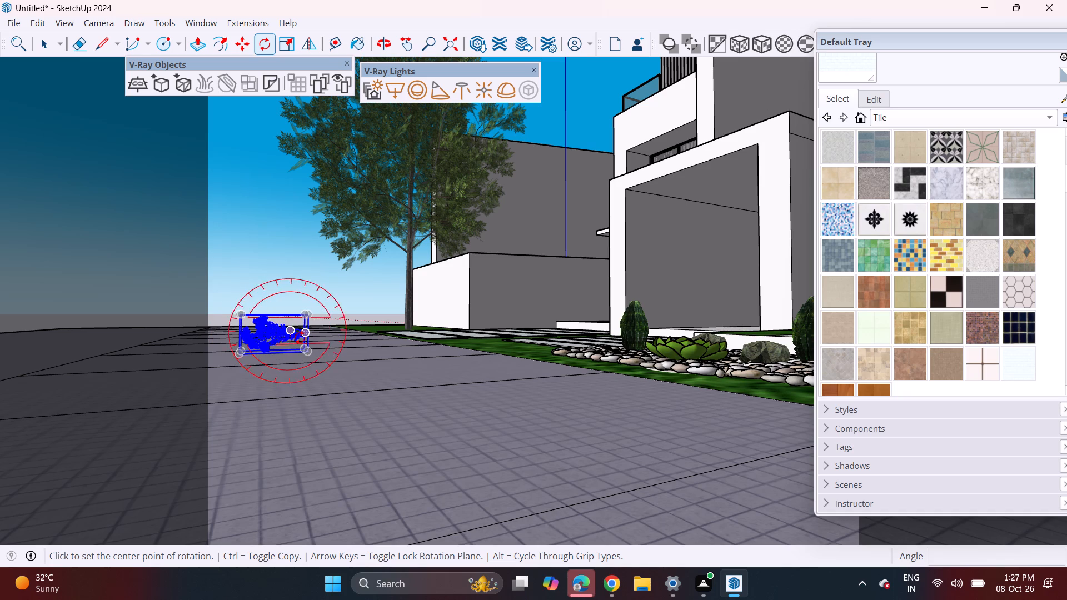
double_click(331, 333)
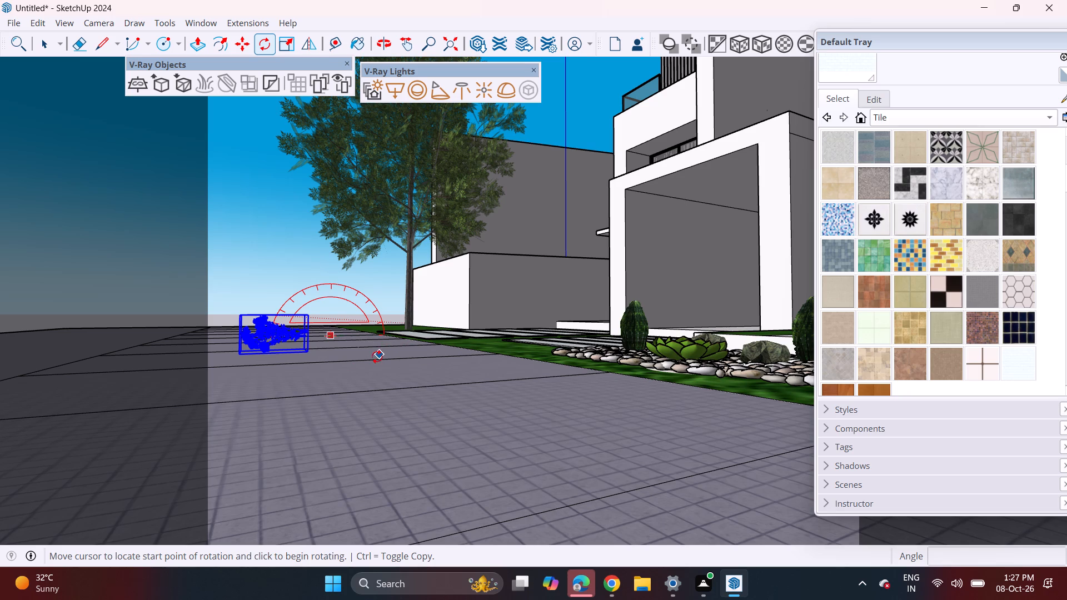
double_click(386, 333)
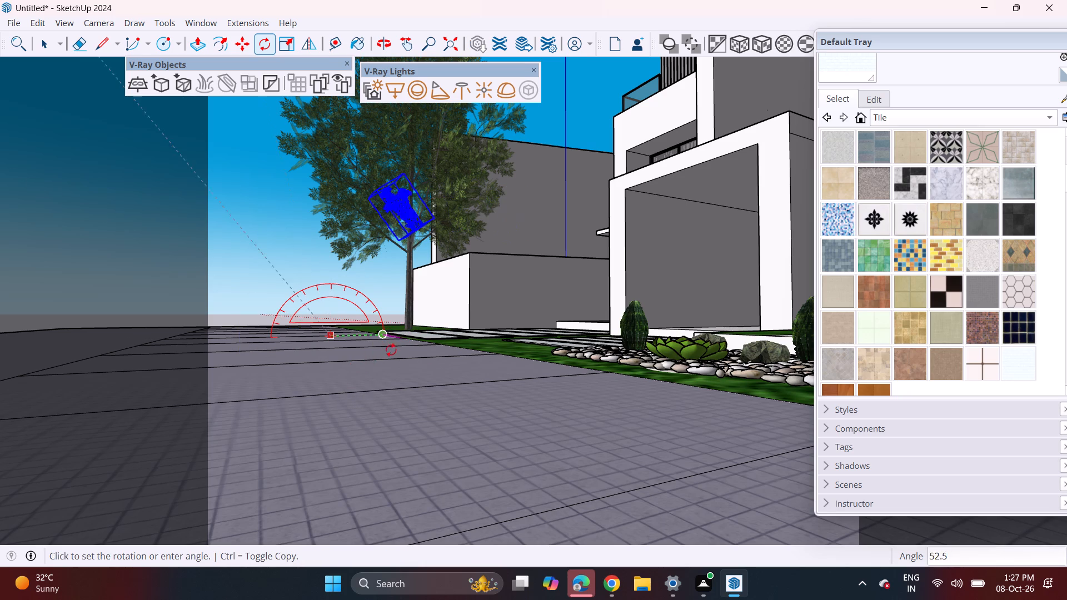
click(327, 386)
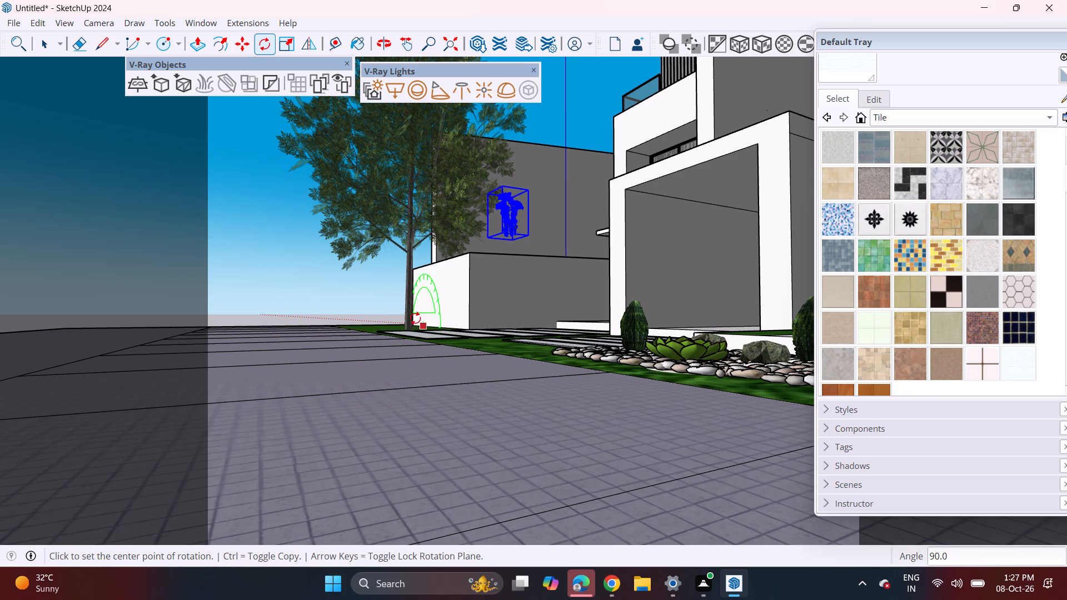
Move the upright flower group about 12' to the front corner of the seating terrace, beside the pebble bed.
middle_drag(377, 324, 507, 412)
shift+middle_drag(564, 445, 260, 358)
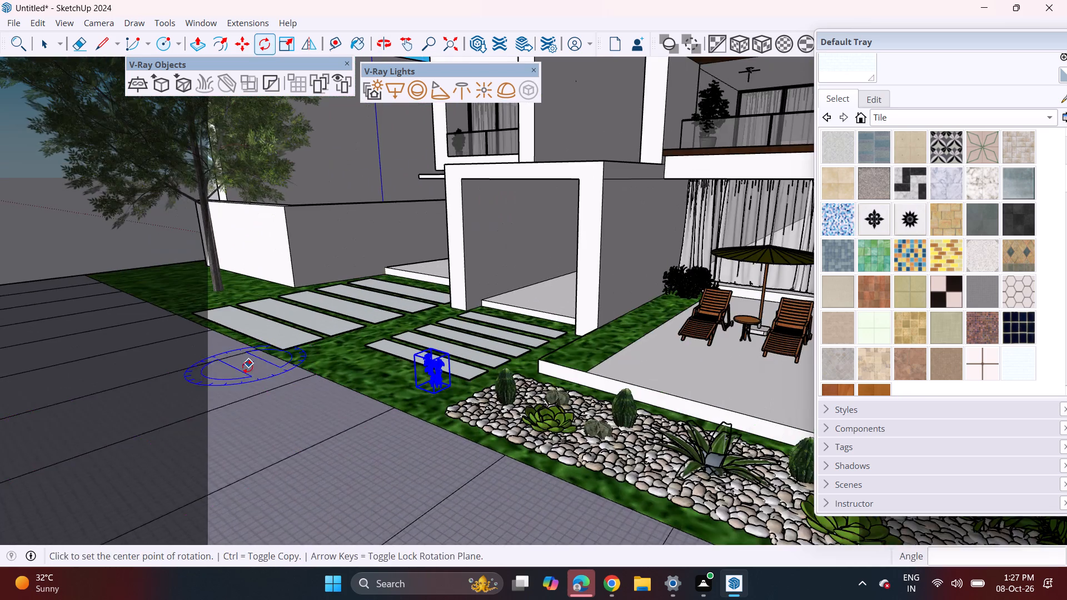
middle_drag(247, 367, 376, 367)
scroll(684, 422, up, 3)
key(space)
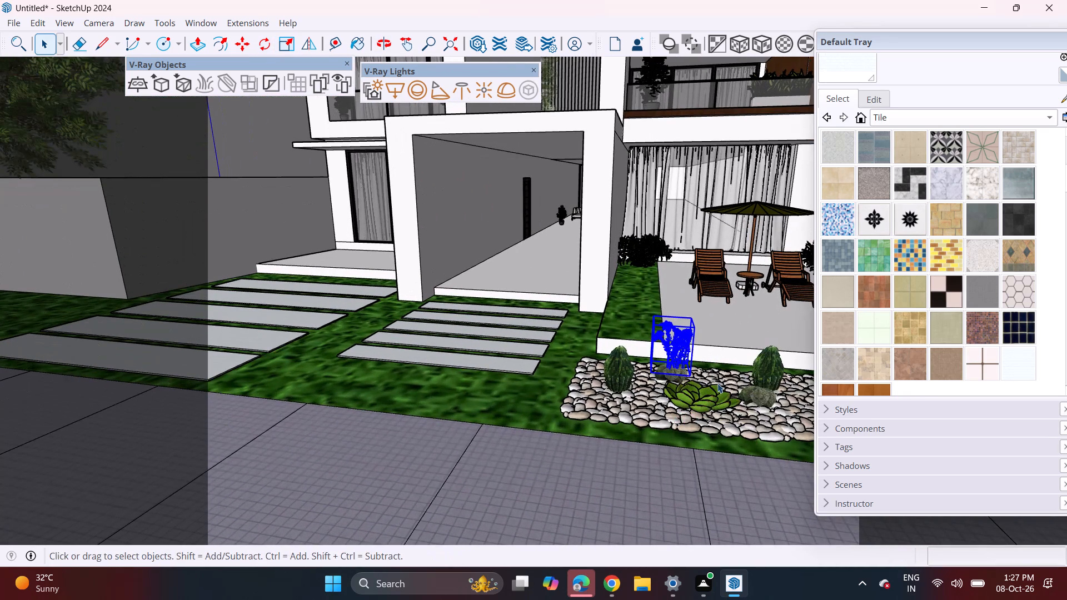
key(m)
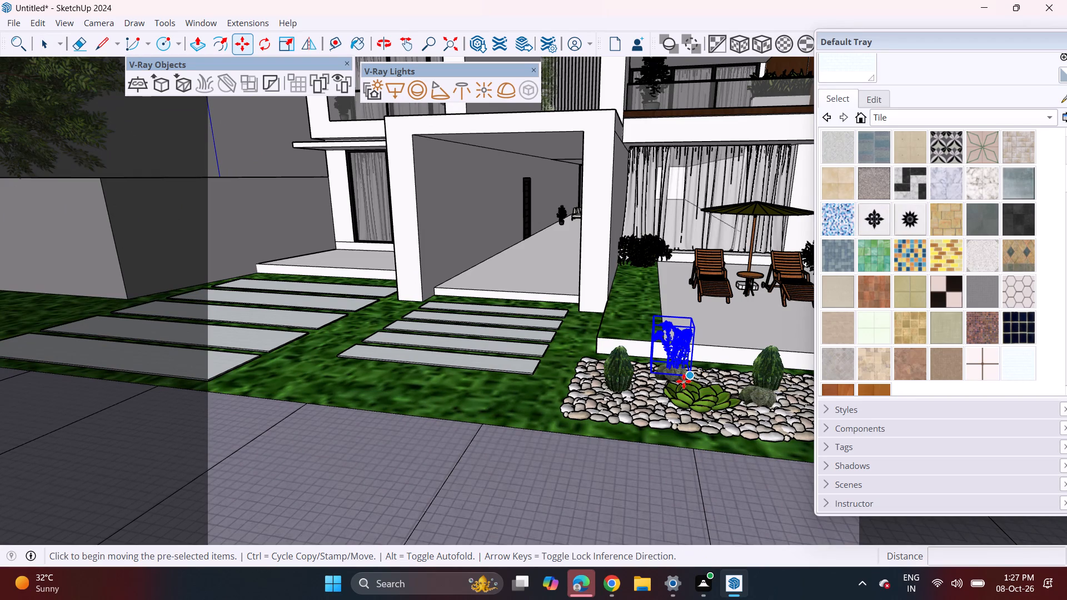
click(685, 380)
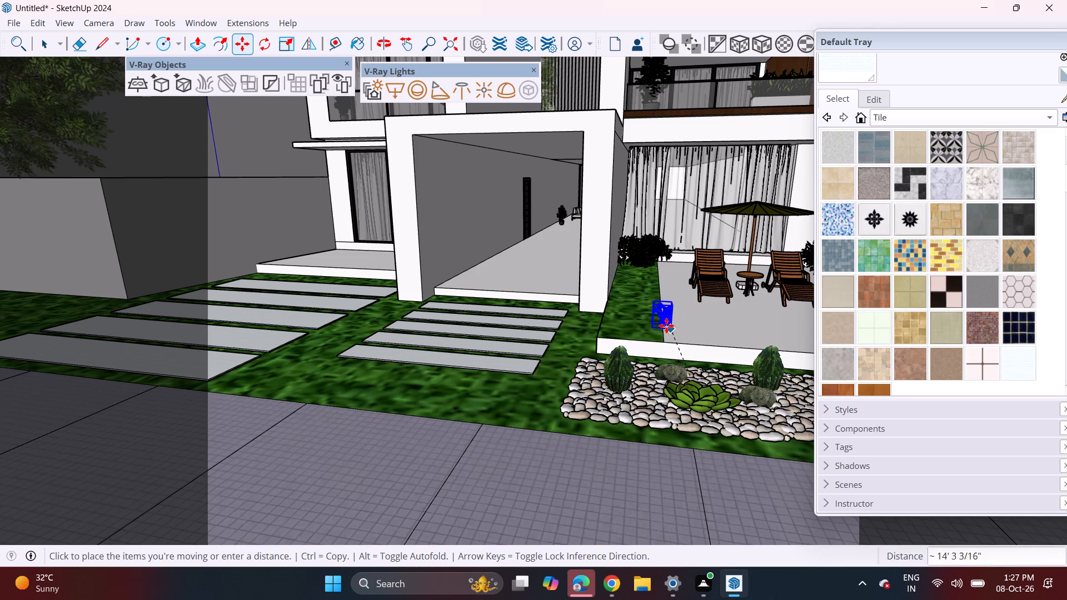
click(661, 336)
middle_drag(602, 329, 618, 332)
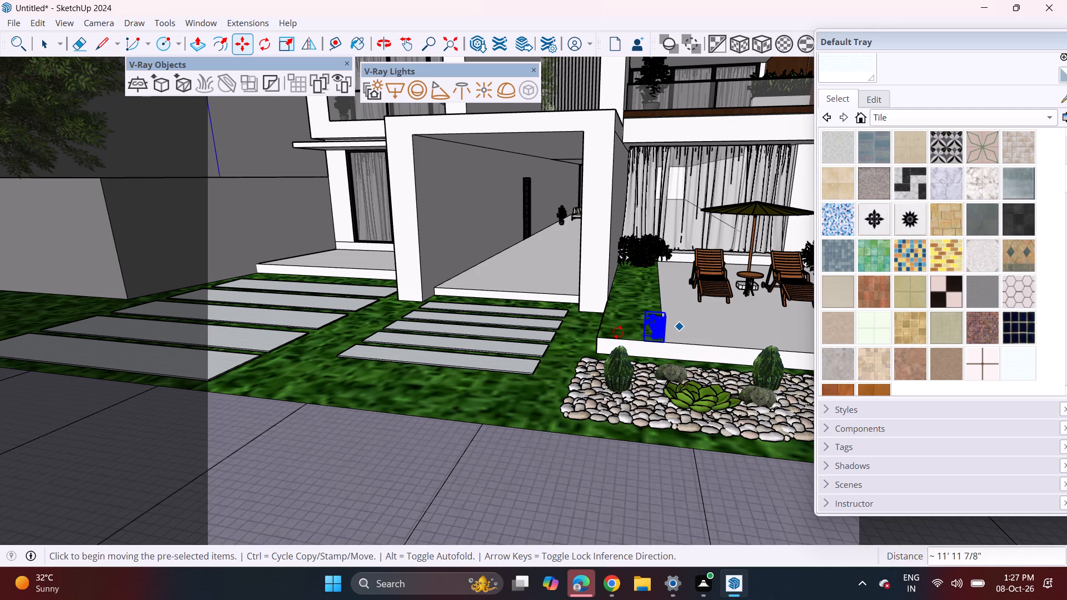
middle_drag(618, 332, 686, 326)
middle_drag(652, 340, 697, 345)
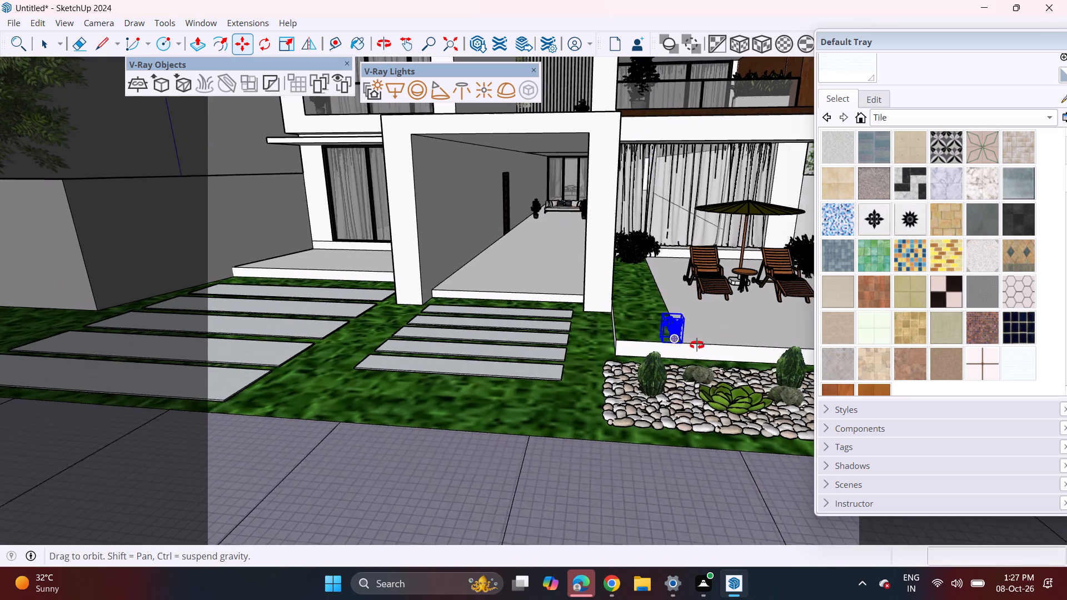
middle_drag(697, 345, 705, 342)
middle_click(722, 336)
scroll(686, 313, up, 5)
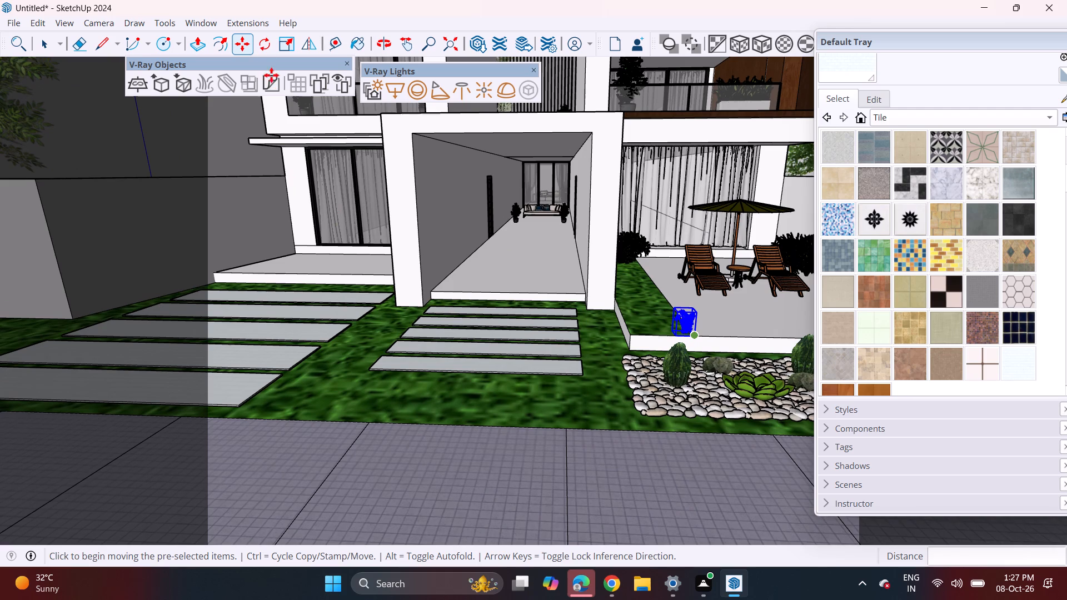
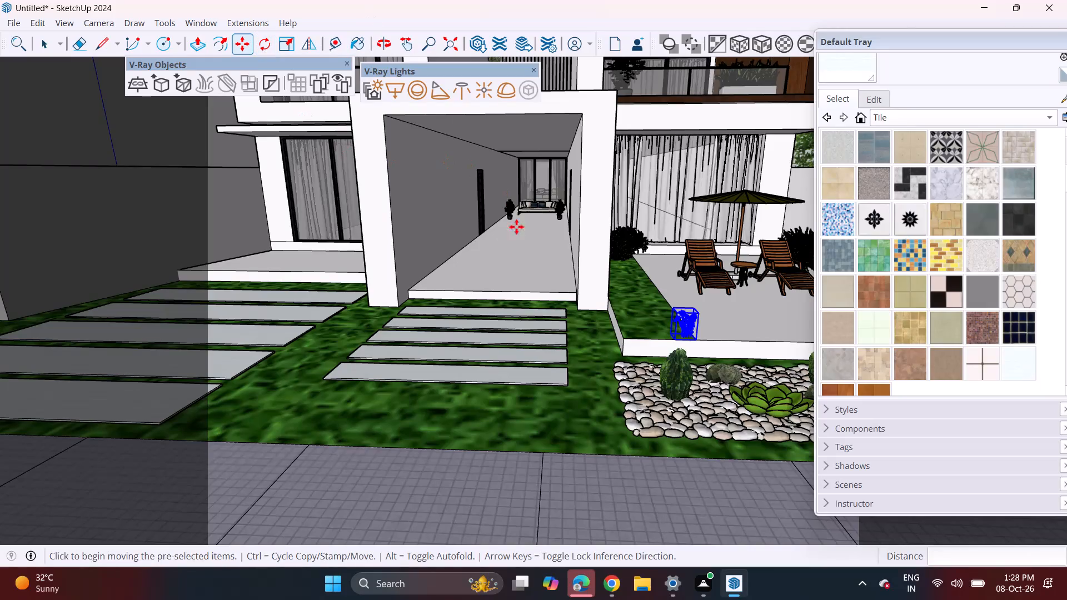
Scale the flower group at the terrace's front corner uniformly by a factor of 3.00.
scroll(694, 333, up, 3)
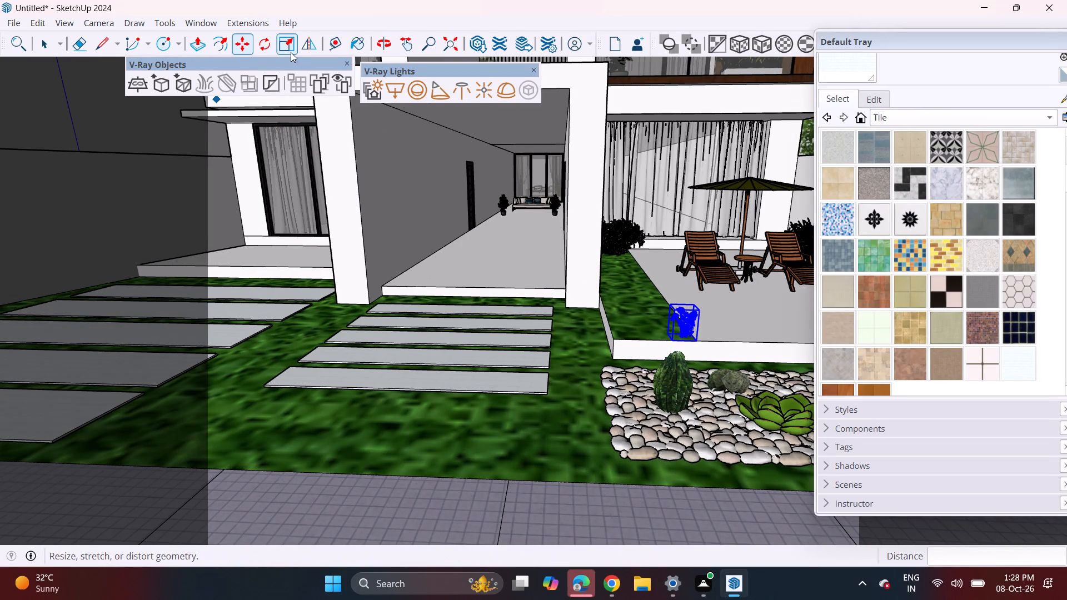
click(291, 52)
click(674, 313)
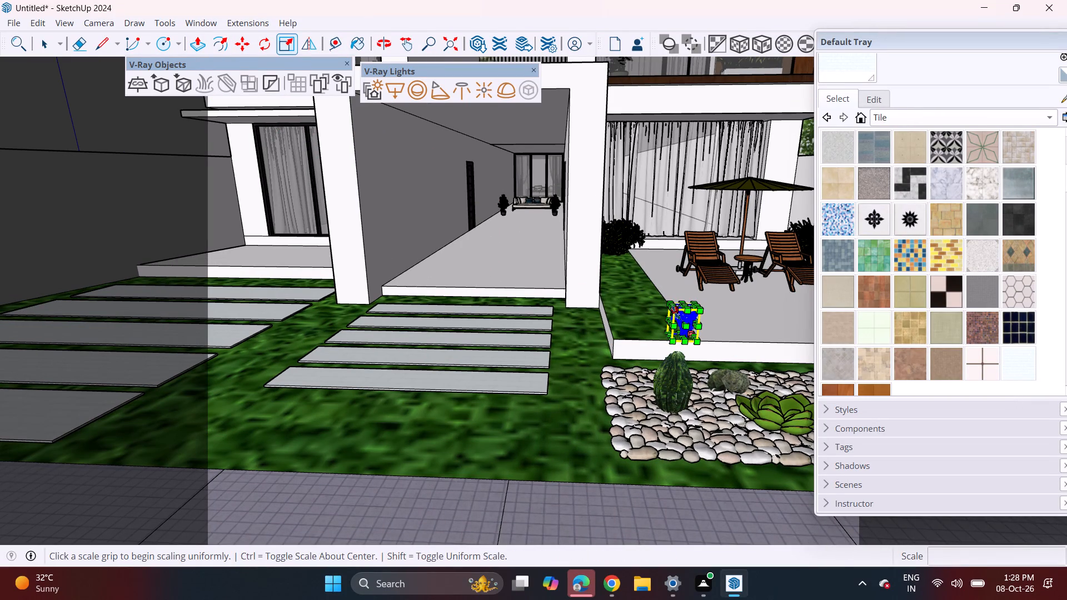
click(619, 263)
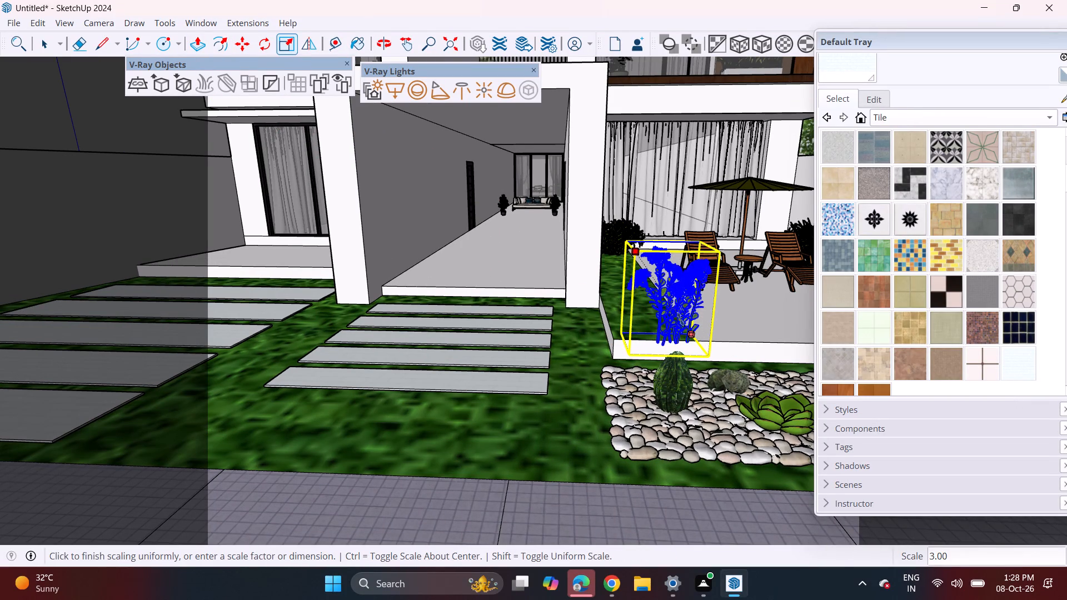
Move the enlarged flower group about 1' 8" so its base corner sits on the seating terrace's front edge.
click(238, 40)
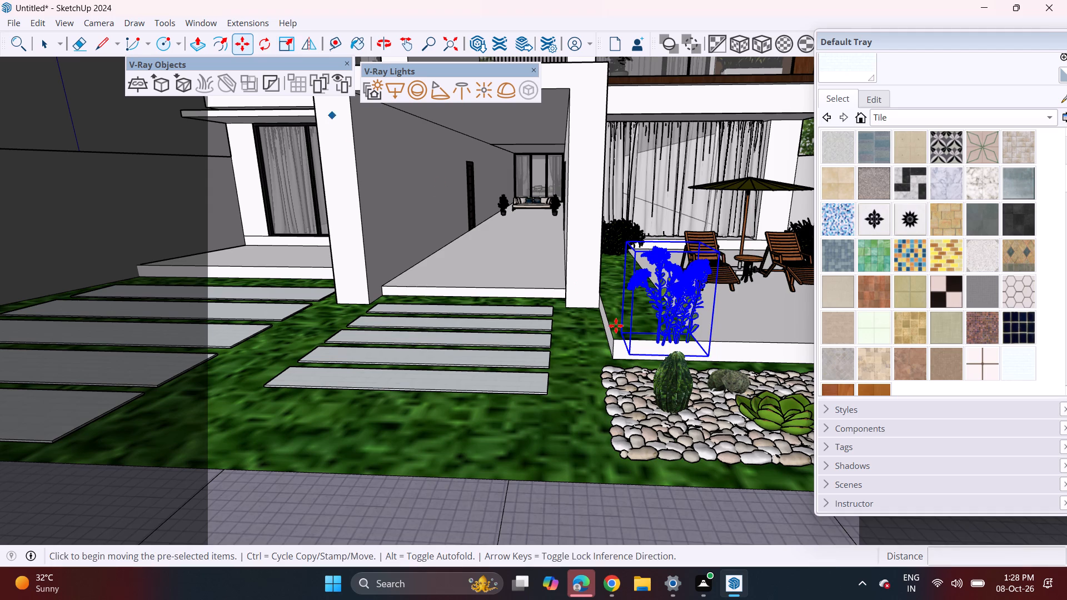
click(711, 356)
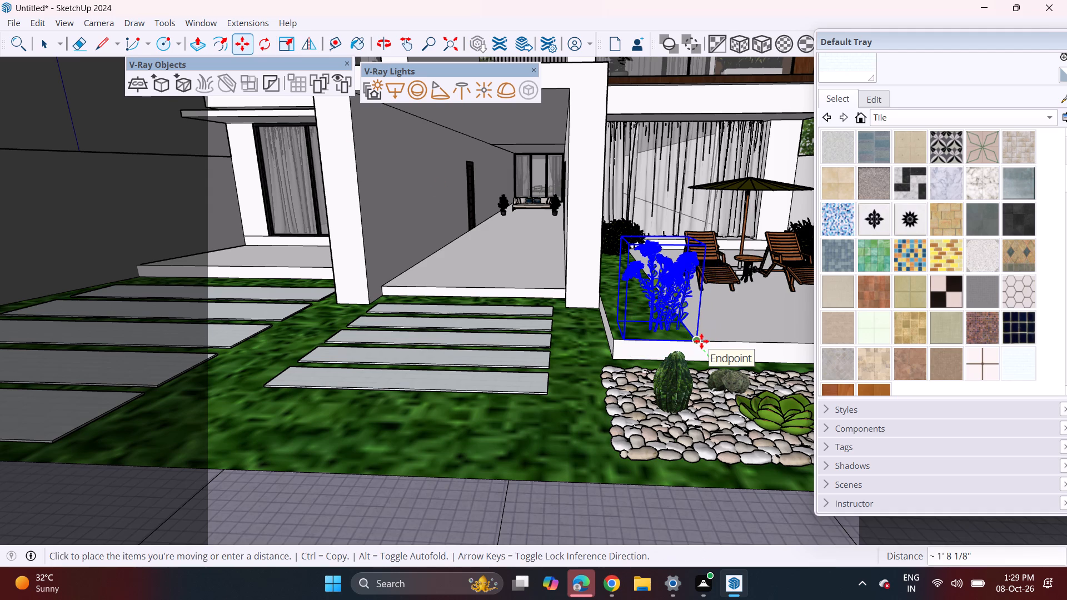
click(701, 341)
Sample the white Color M00 from the facade and paint the raised platform in front of the ground-floor window with it.
scroll(562, 376, down, 7)
middle_drag(551, 402, 562, 367)
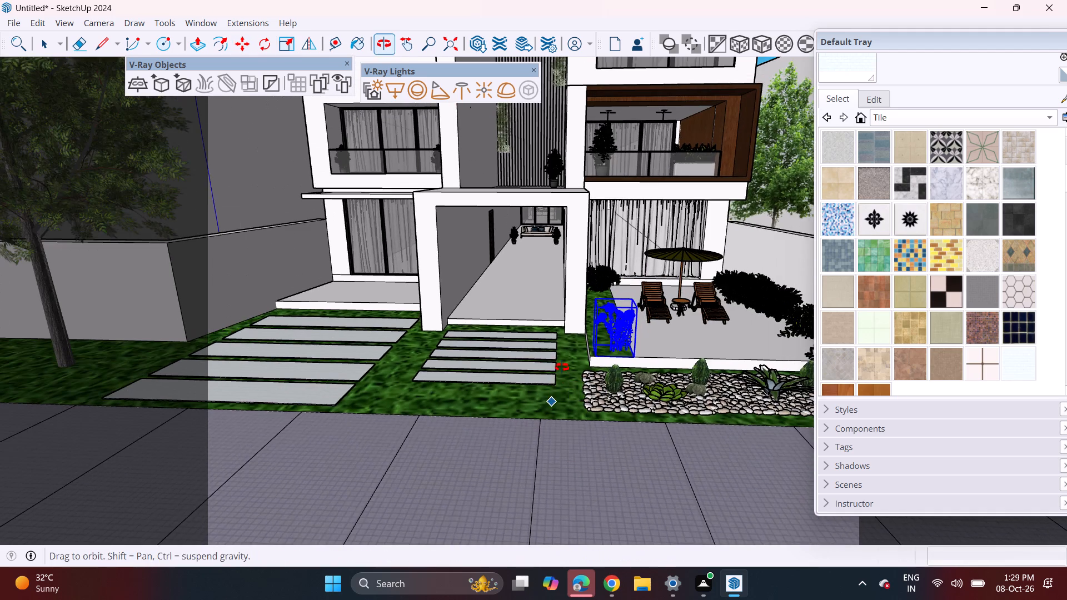
middle_drag(562, 367, 562, 366)
scroll(562, 366, down, 3)
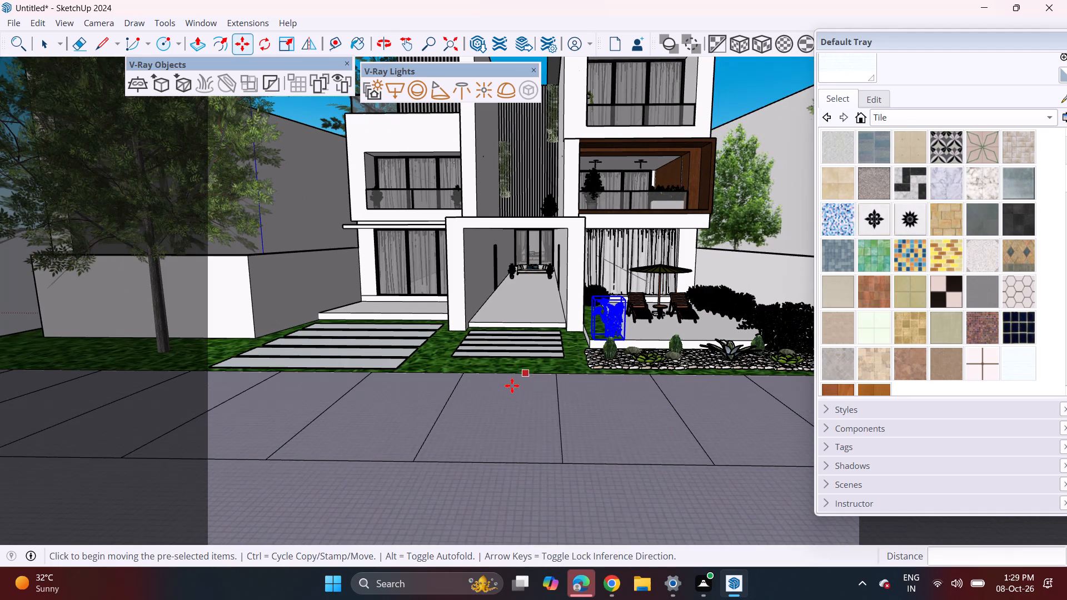
middle_drag(510, 388, 533, 402)
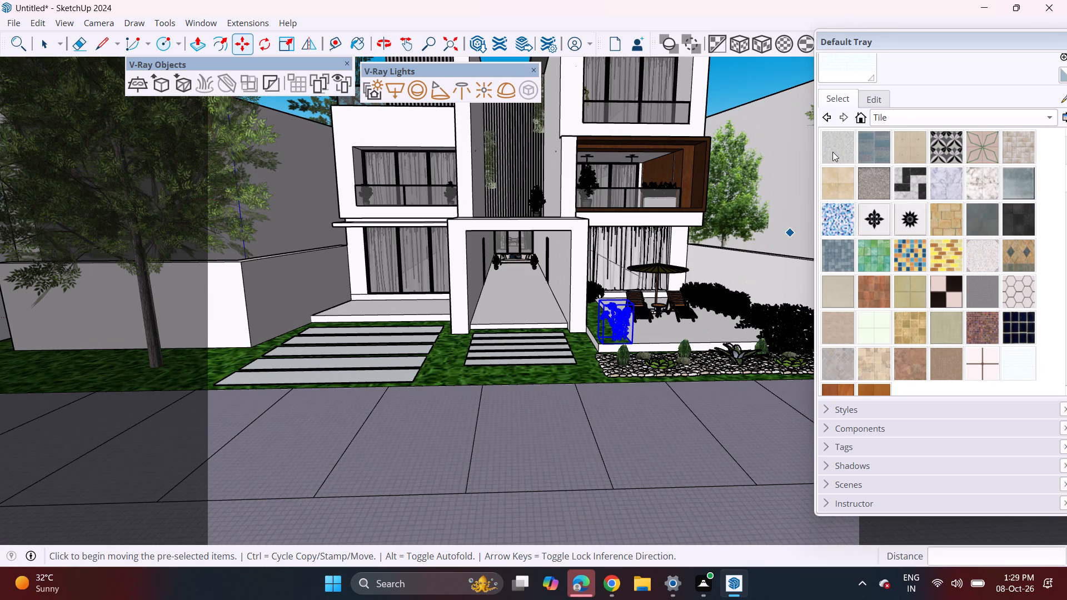
click(847, 101)
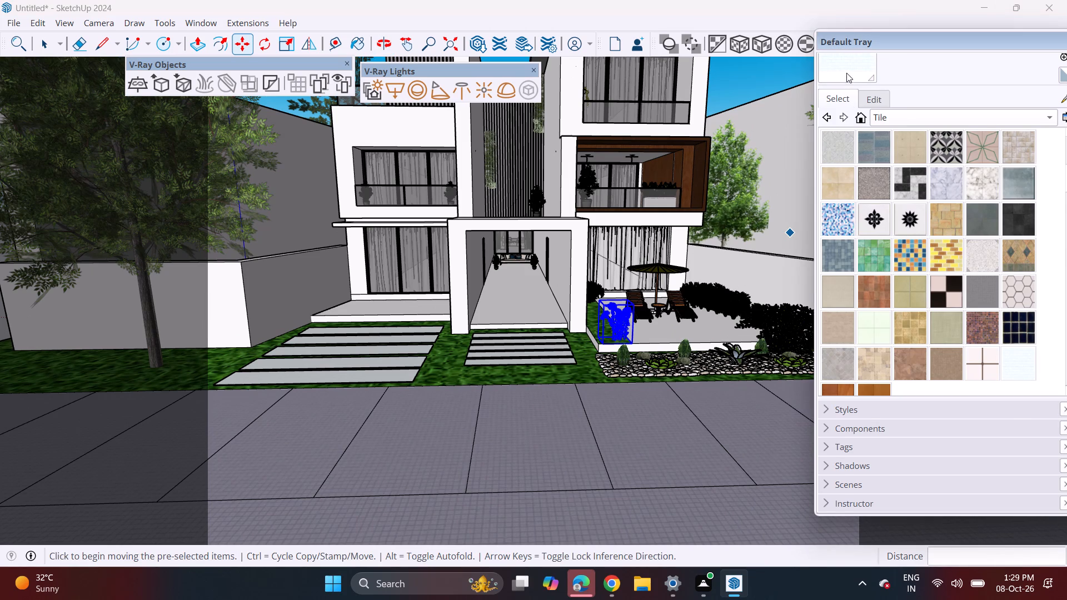
click(846, 73)
click(845, 112)
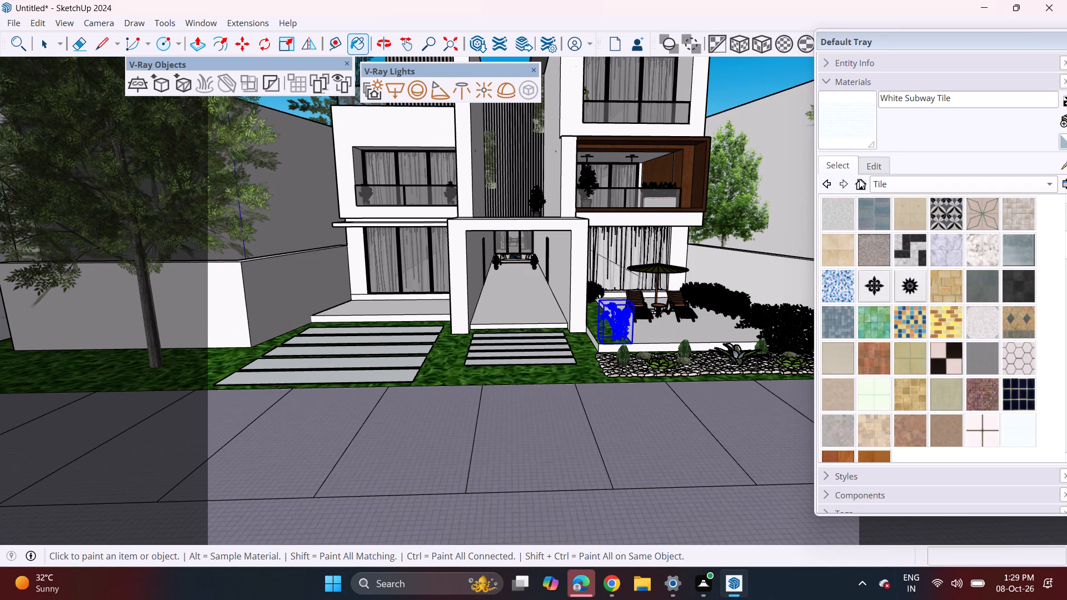
drag(872, 47, 823, 48)
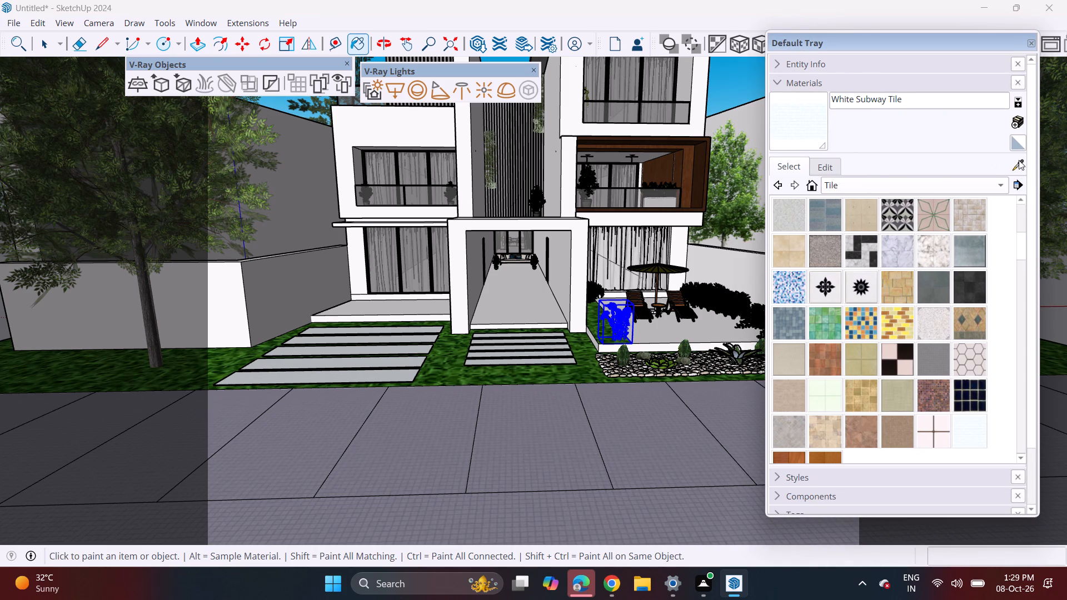
click(1014, 164)
click(1019, 171)
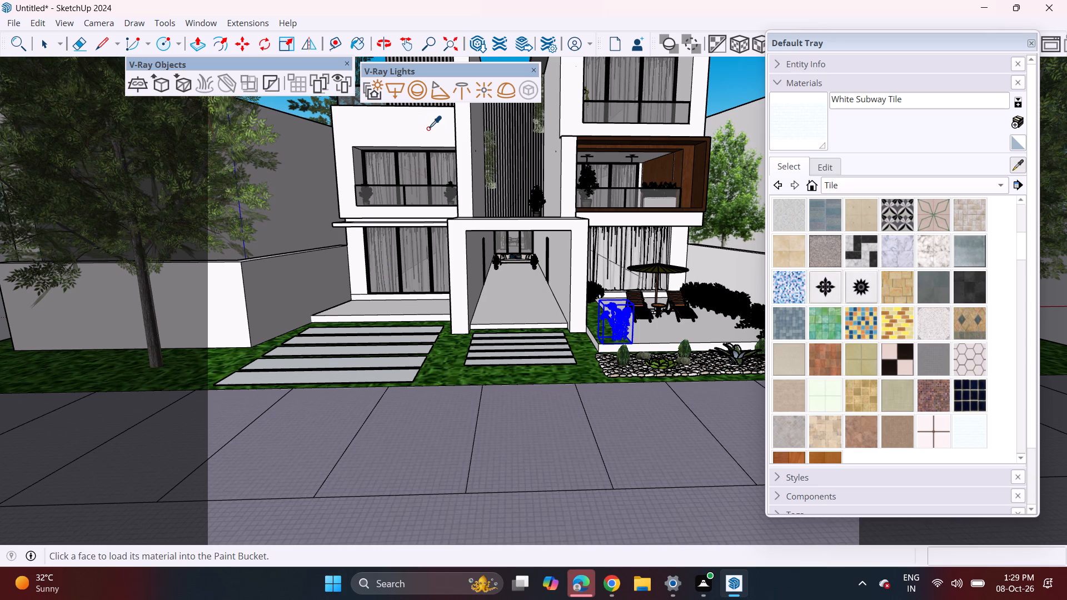
click(428, 128)
double_click(390, 304)
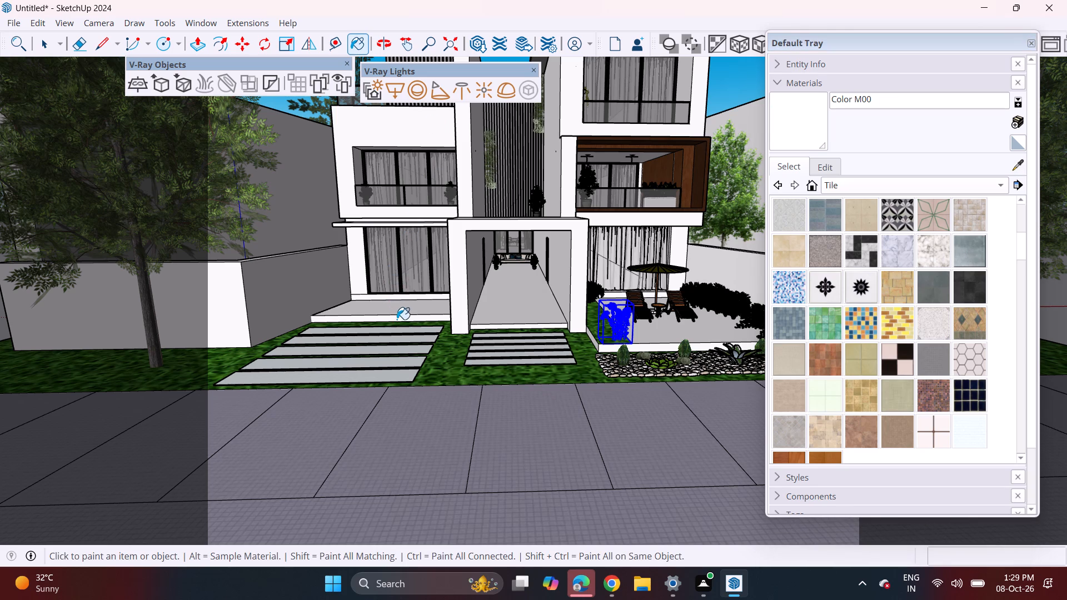
click(397, 318)
Paint the side walls and the seating terrace's floor and front edge with Color M00.
click(312, 208)
click(725, 267)
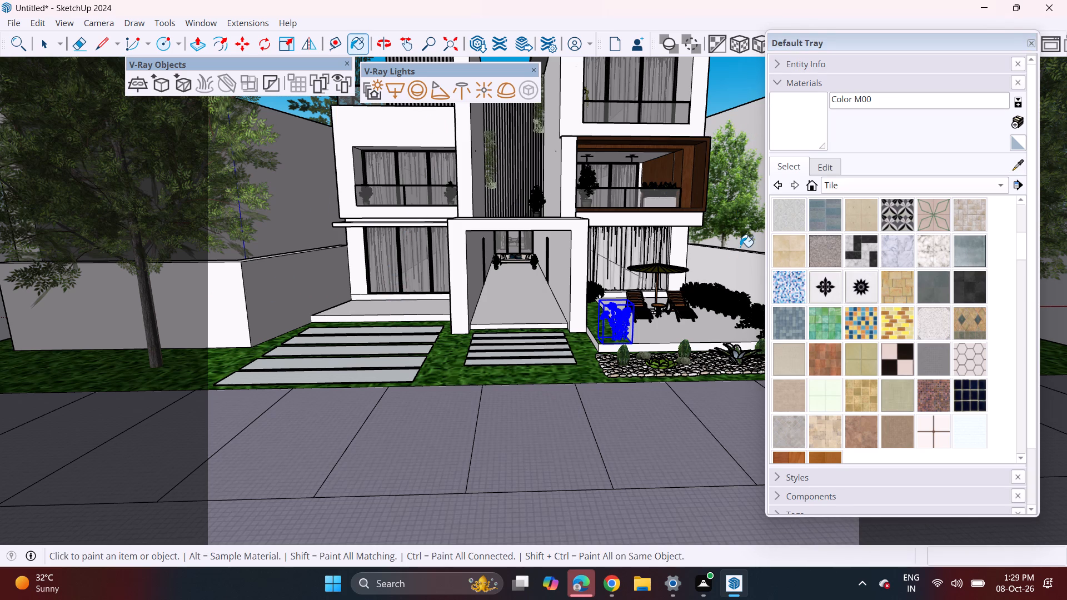
click(684, 337)
click(699, 346)
Deselect the flower group and examine the whole front exterior and its landscaping from the street.
scroll(566, 188, down, 3)
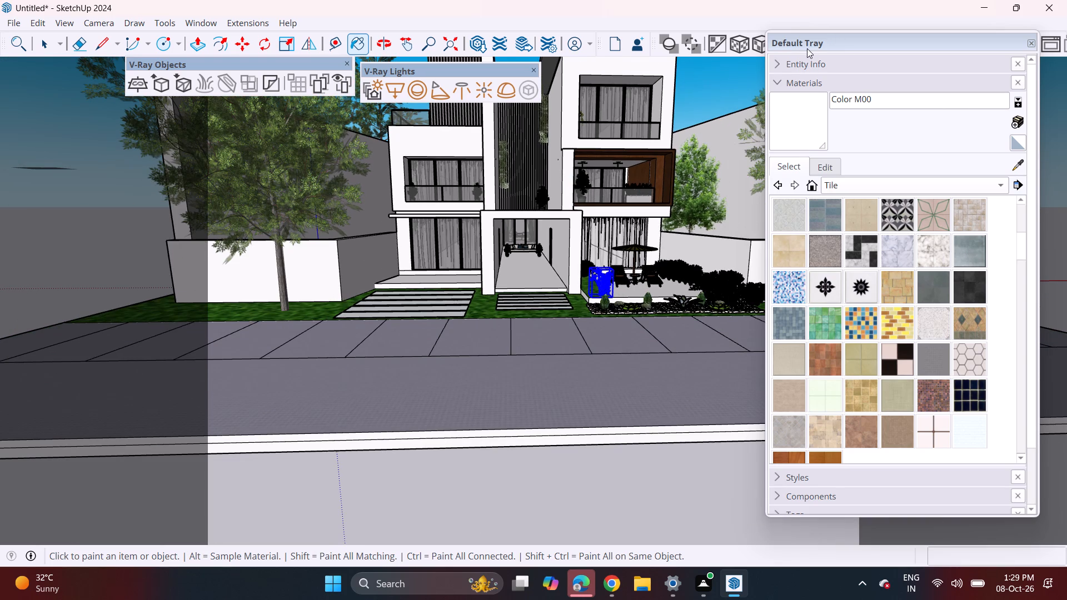
drag(854, 56, 853, 51)
drag(802, 37, 921, 57)
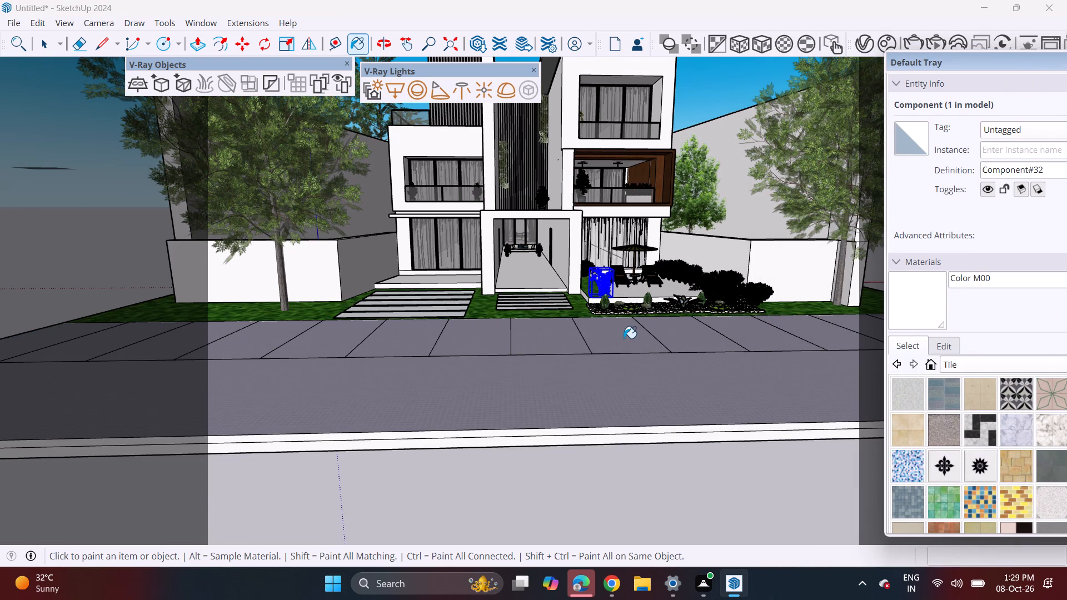
shift+middle_drag(624, 321, 591, 409)
middle_drag(591, 418, 585, 395)
shift+middle_drag(579, 372, 577, 430)
middle_click(577, 430)
scroll(572, 416, up, 1)
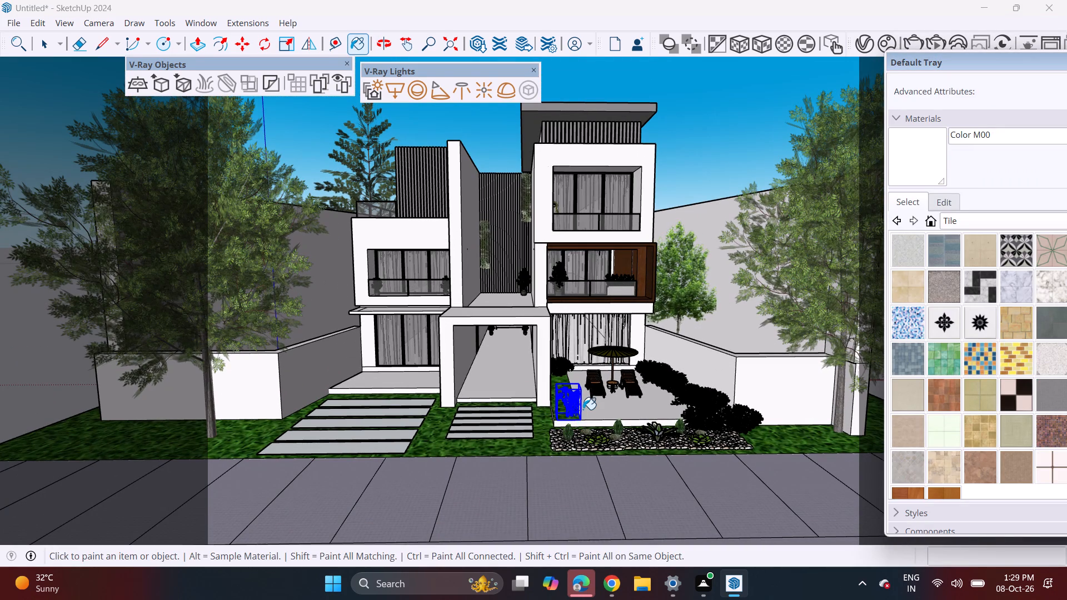
key(space)
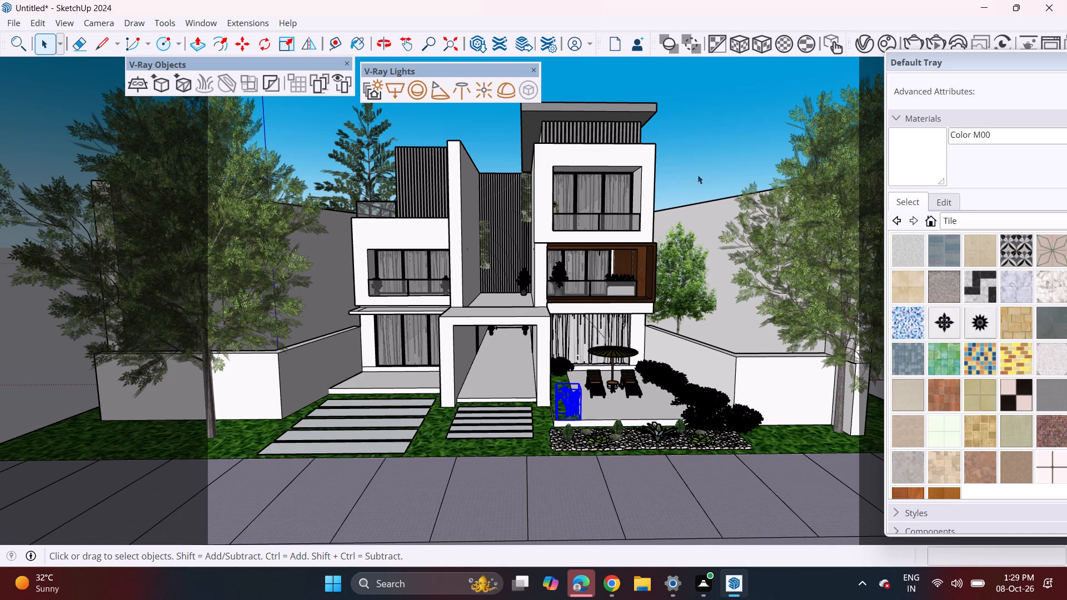
click(677, 191)
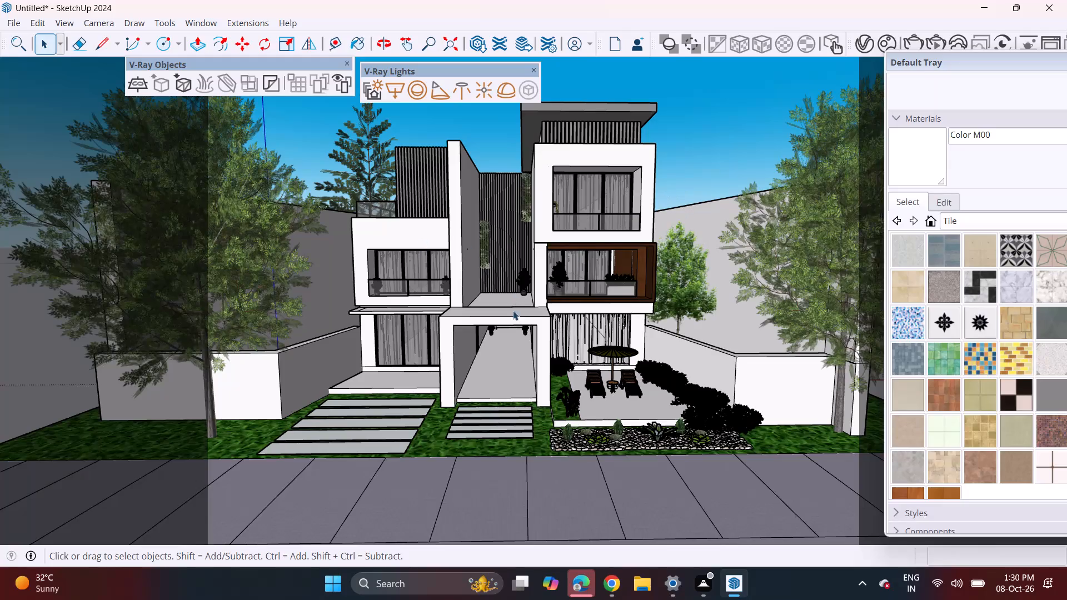
middle_drag(528, 314, 536, 287)
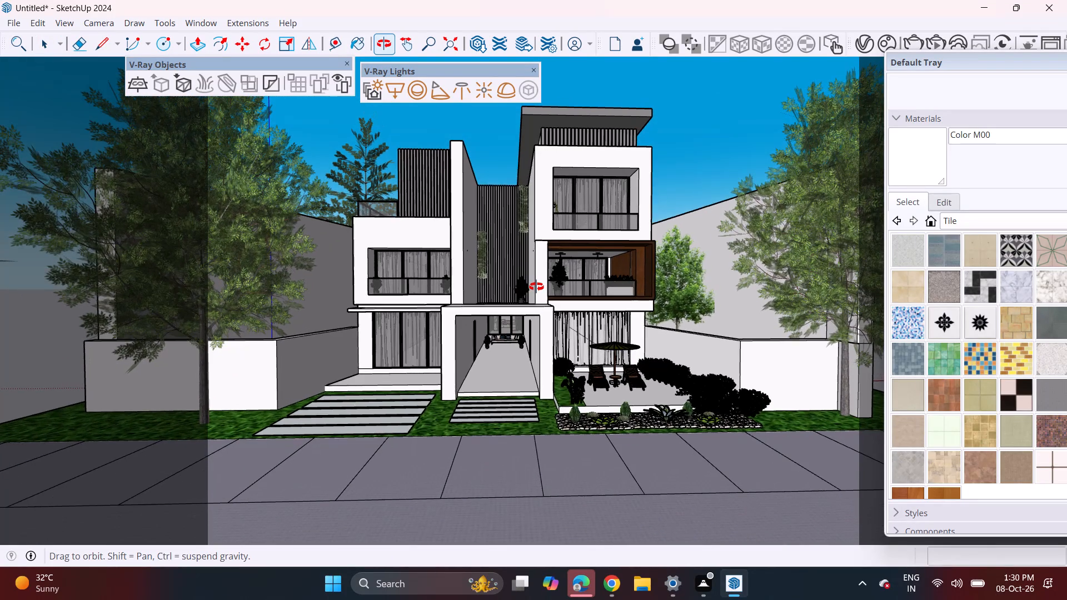
middle_drag(536, 287, 536, 284)
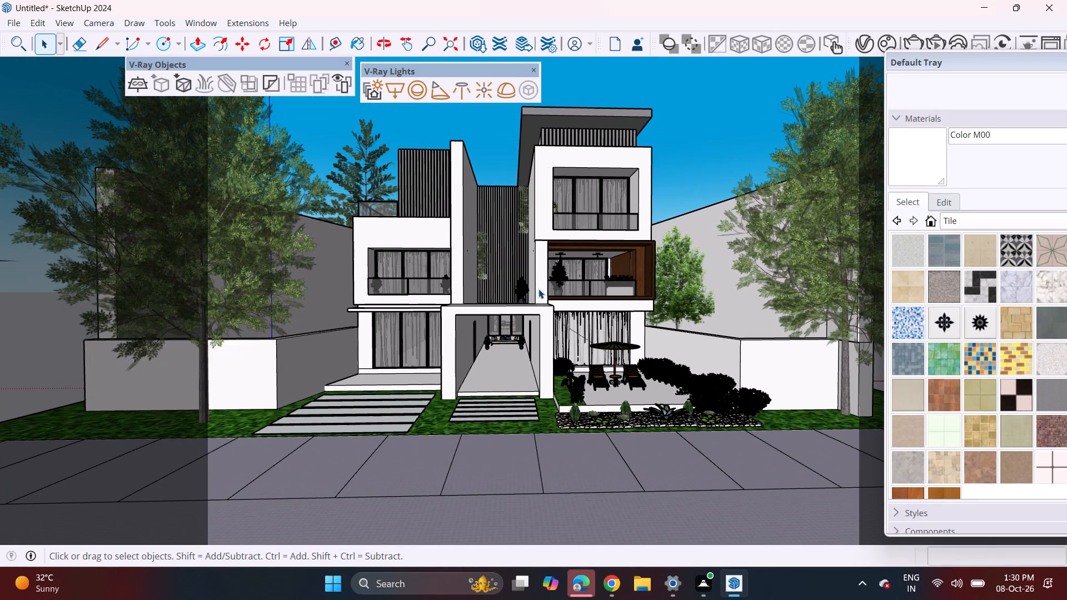
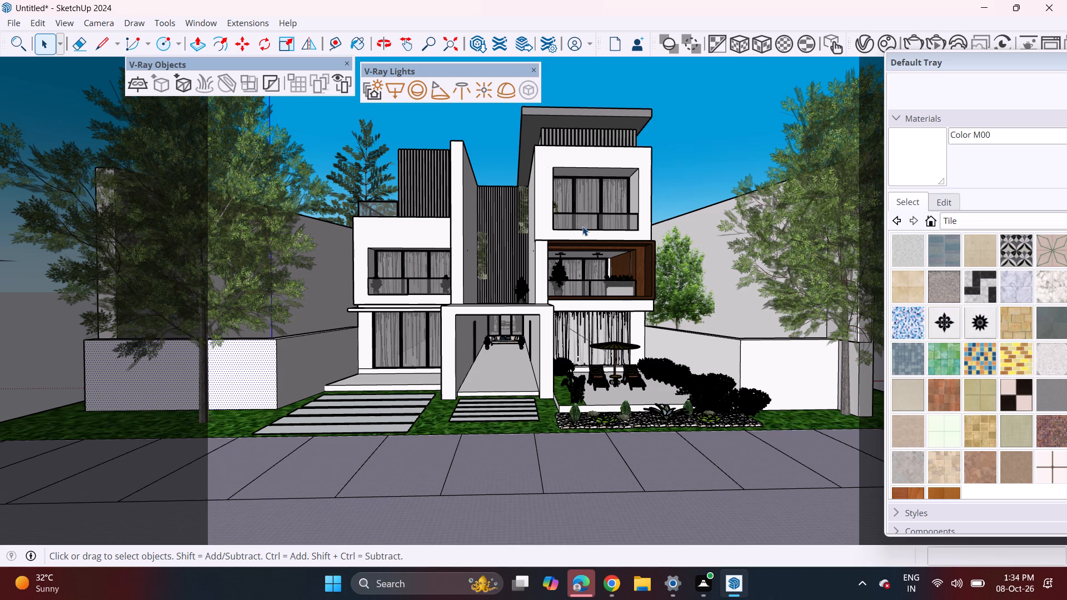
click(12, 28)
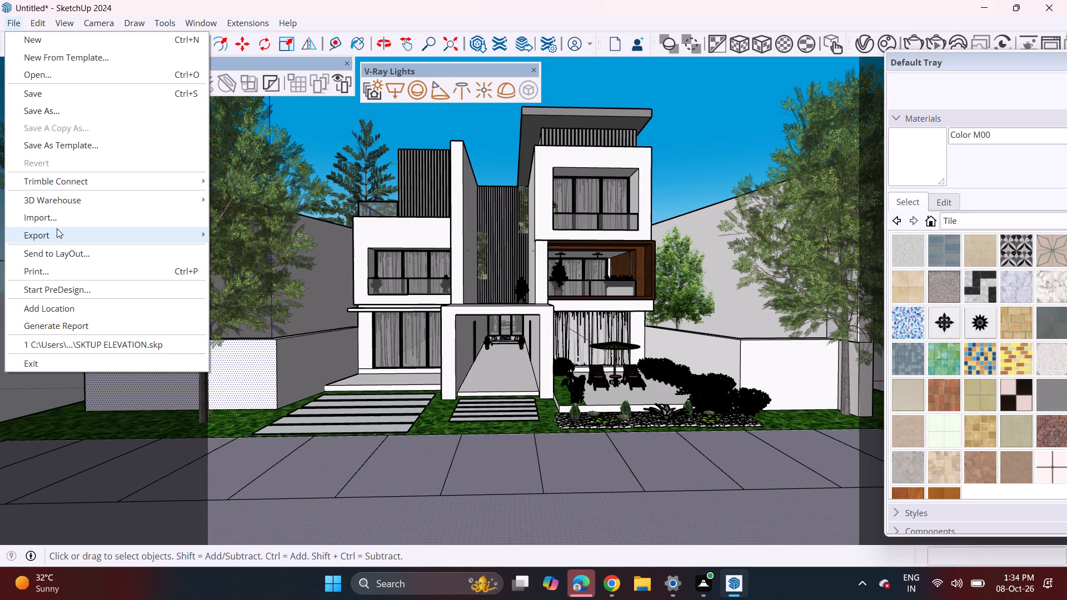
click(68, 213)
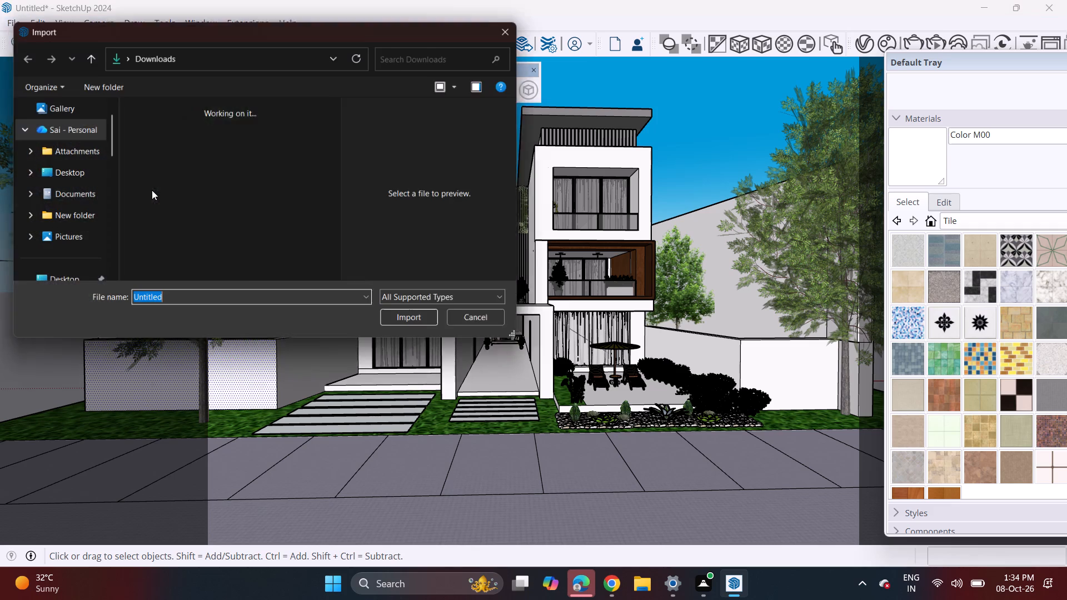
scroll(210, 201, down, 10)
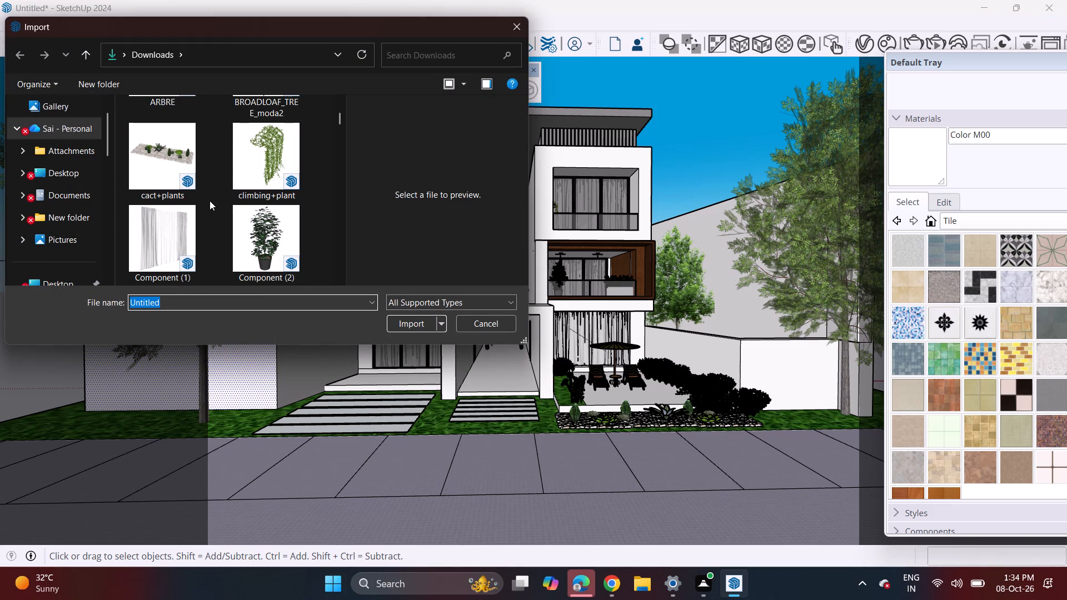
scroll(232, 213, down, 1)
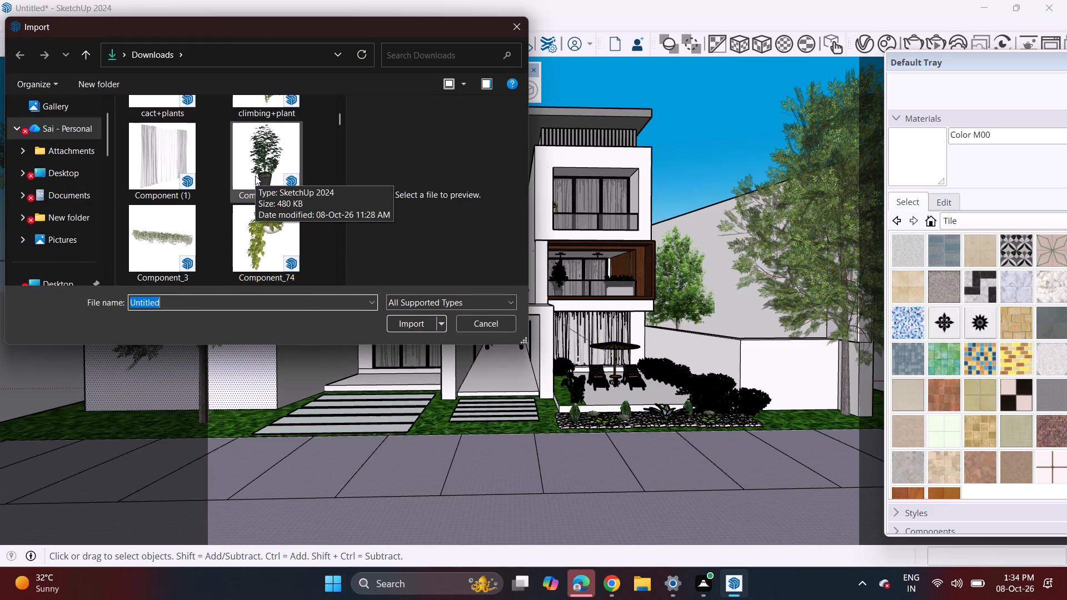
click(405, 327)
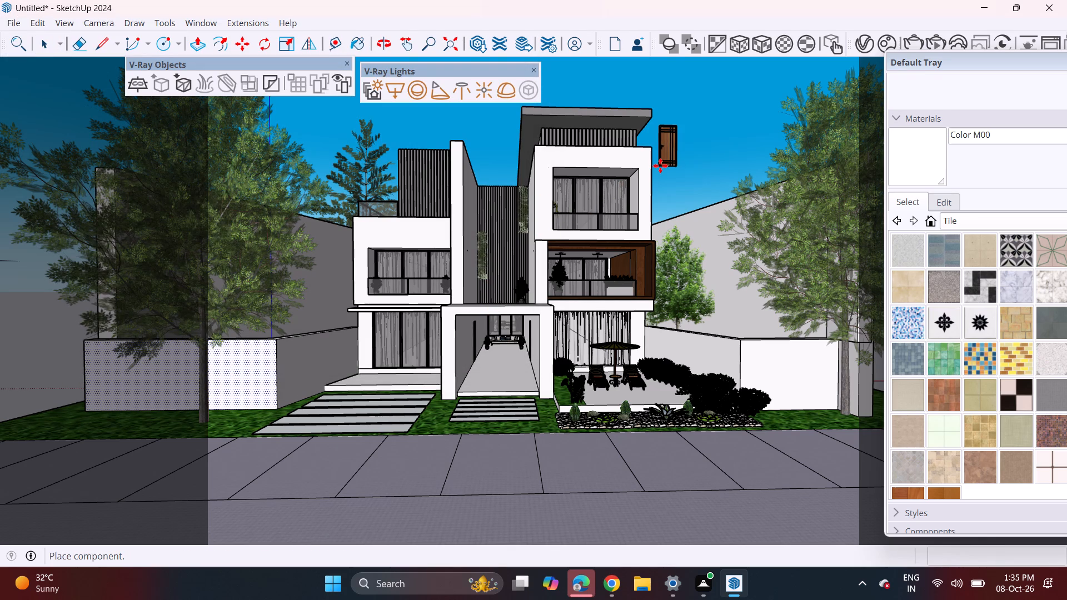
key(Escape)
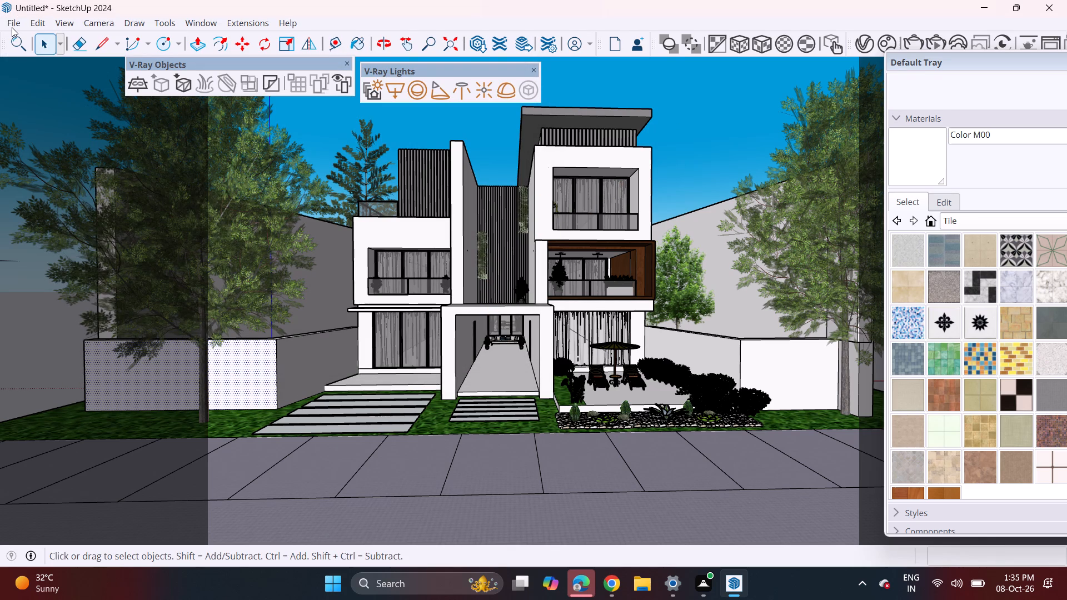
Import the potted palm model named plant from the Downloads folder into the house scene.
click(17, 31)
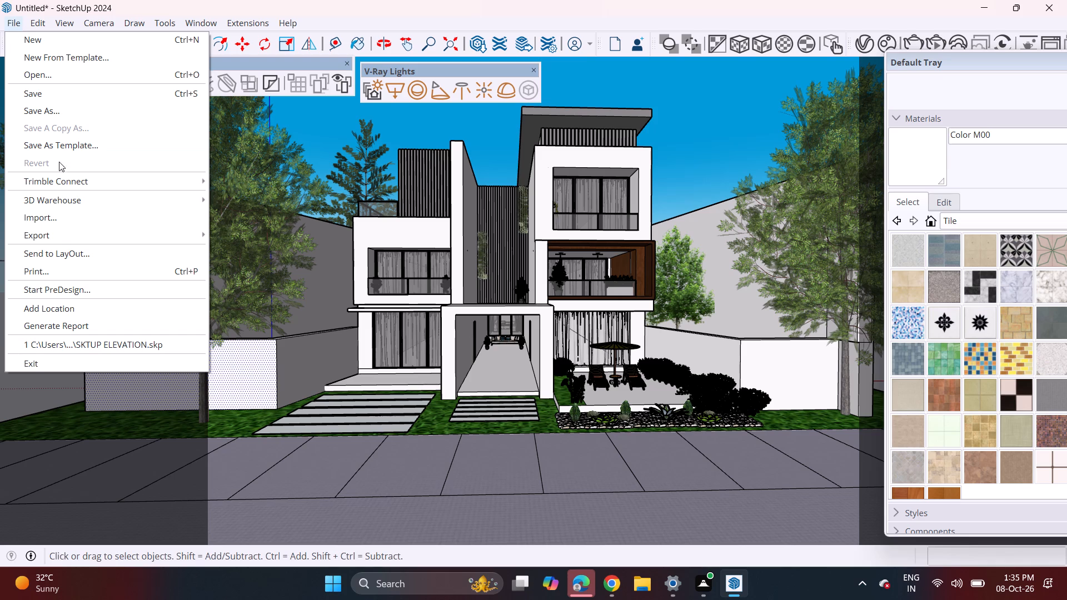
click(68, 208)
double_click(68, 216)
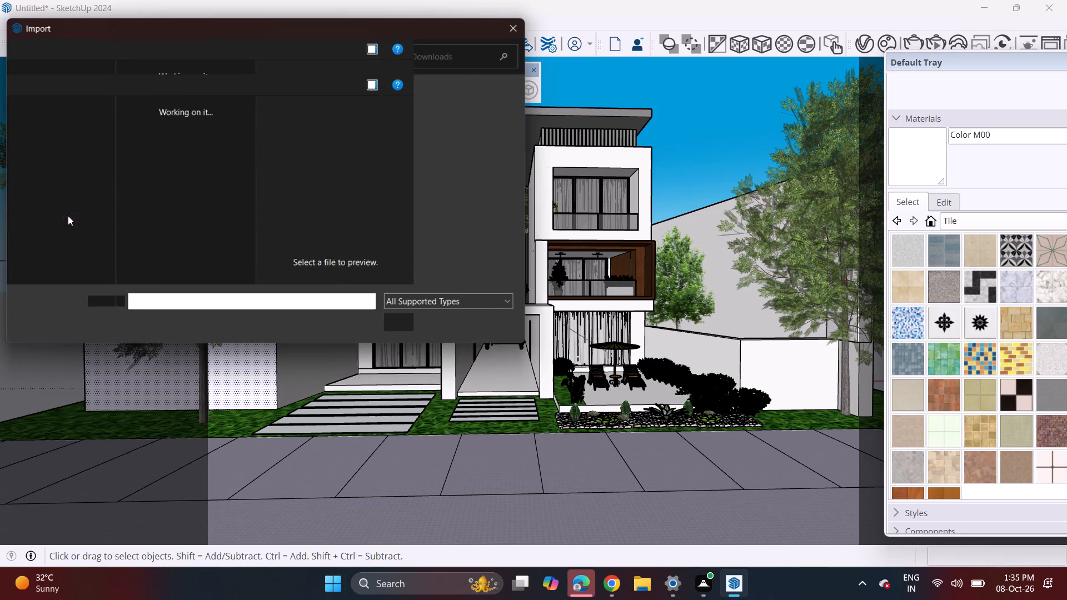
scroll(210, 192, down, 8)
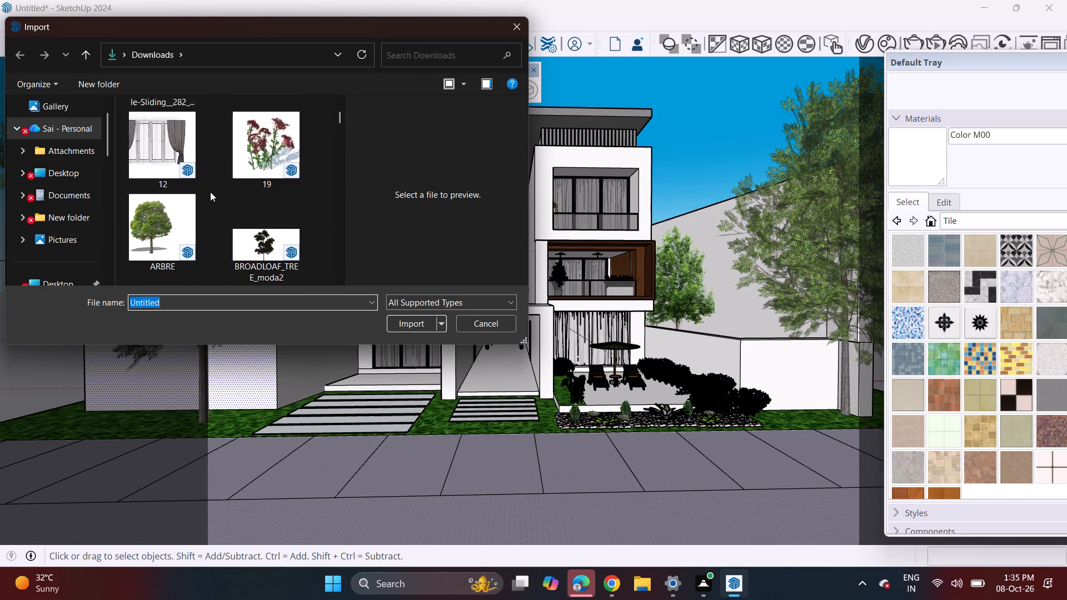
scroll(210, 192, down, 2)
scroll(210, 192, up, 2)
scroll(210, 192, down, 3)
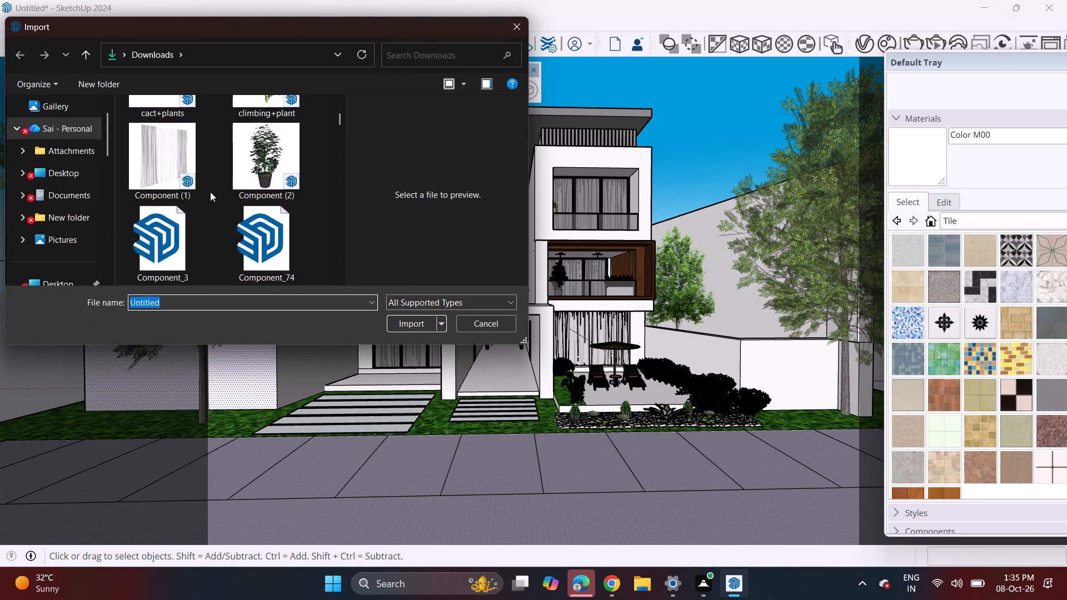
scroll(210, 192, down, 4)
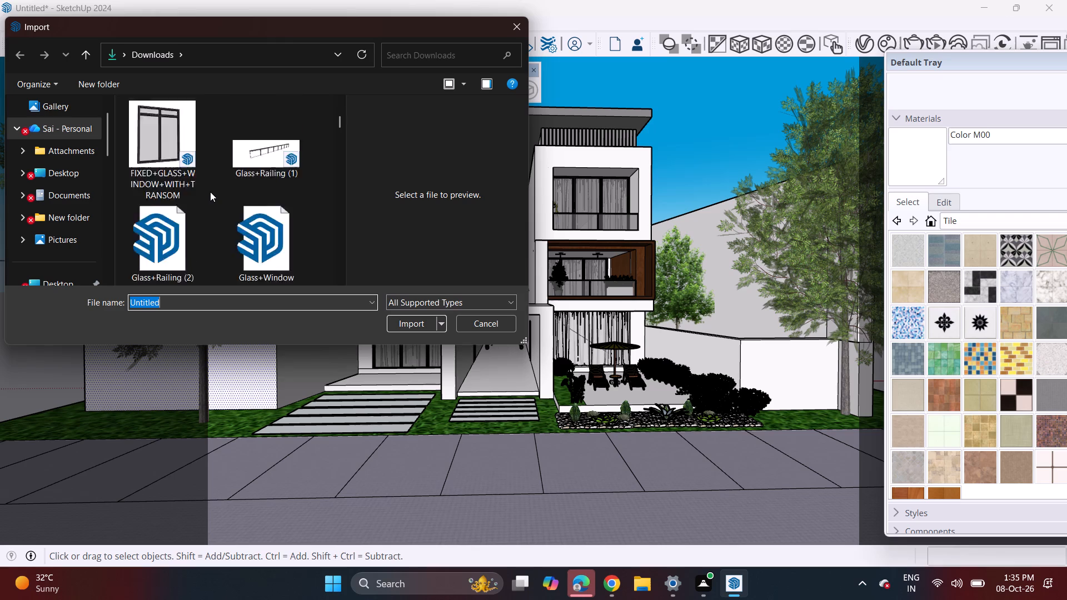
scroll(210, 192, down, 4)
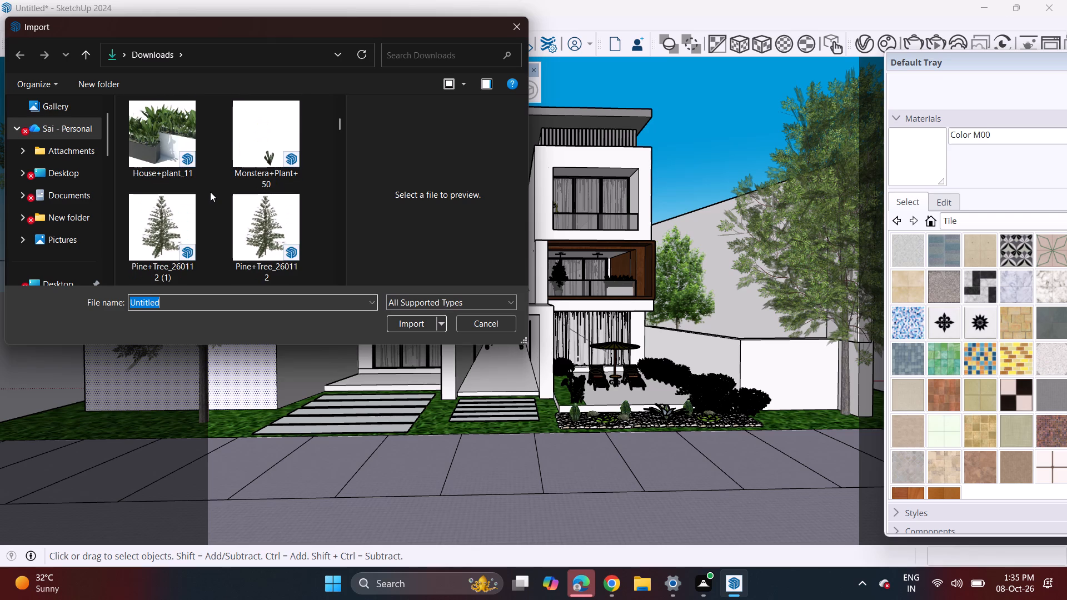
scroll(210, 192, down, 2)
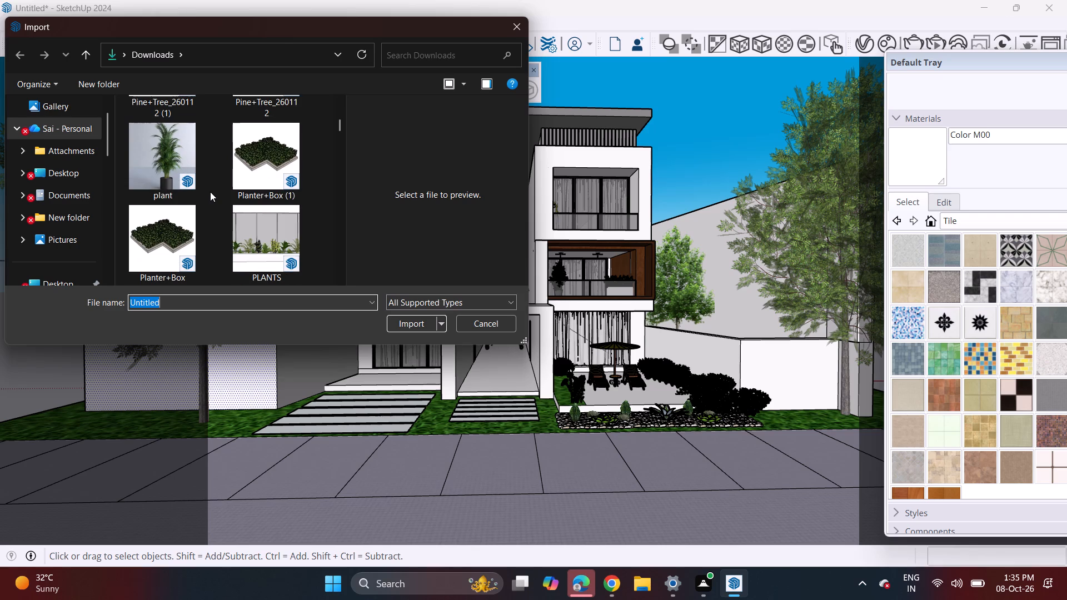
click(183, 178)
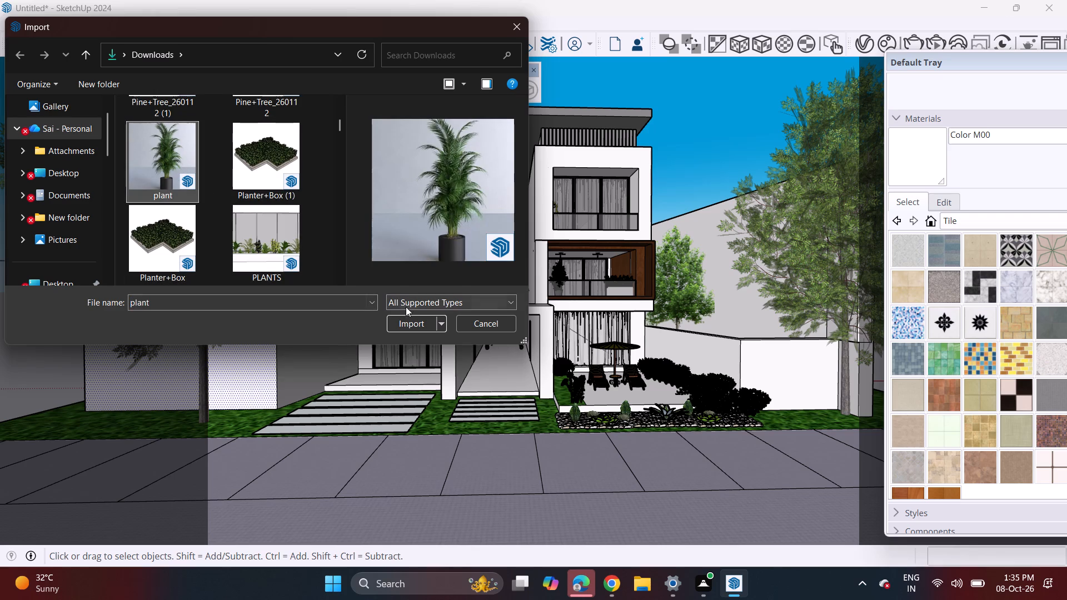
click(408, 323)
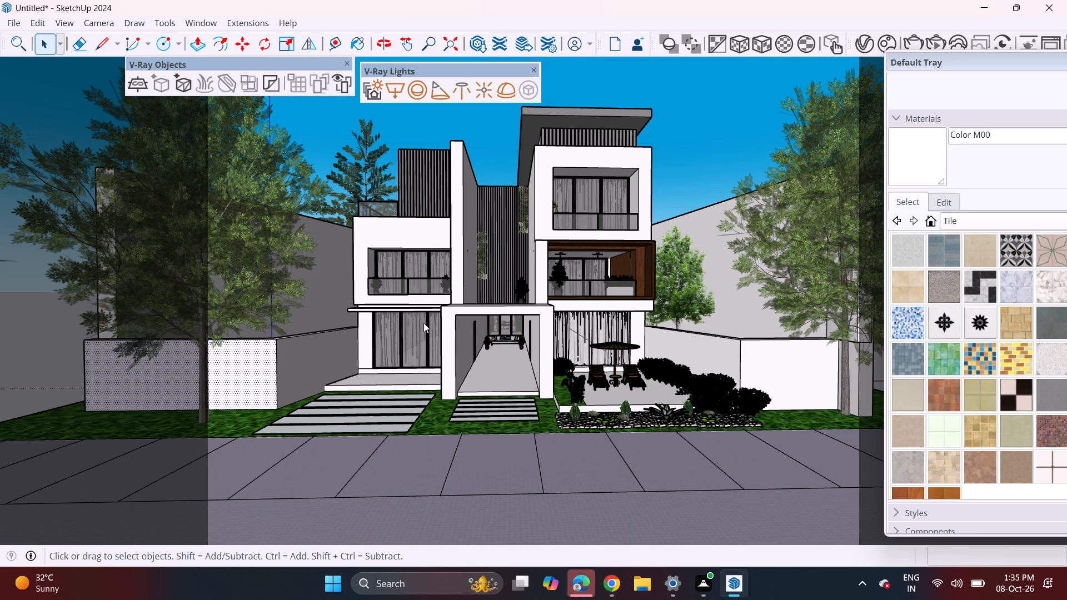
click(14, 24)
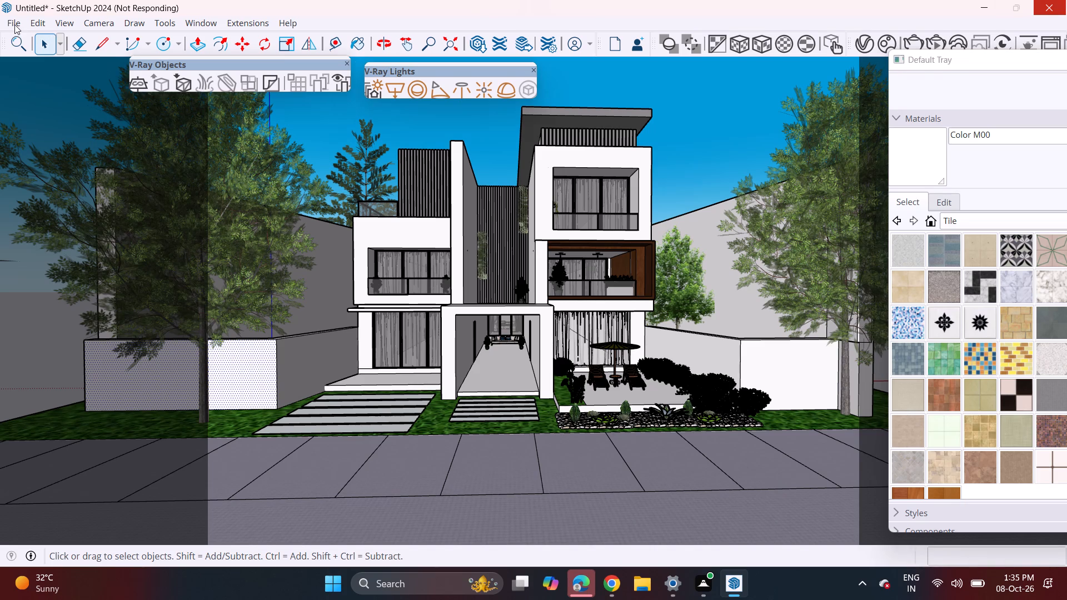
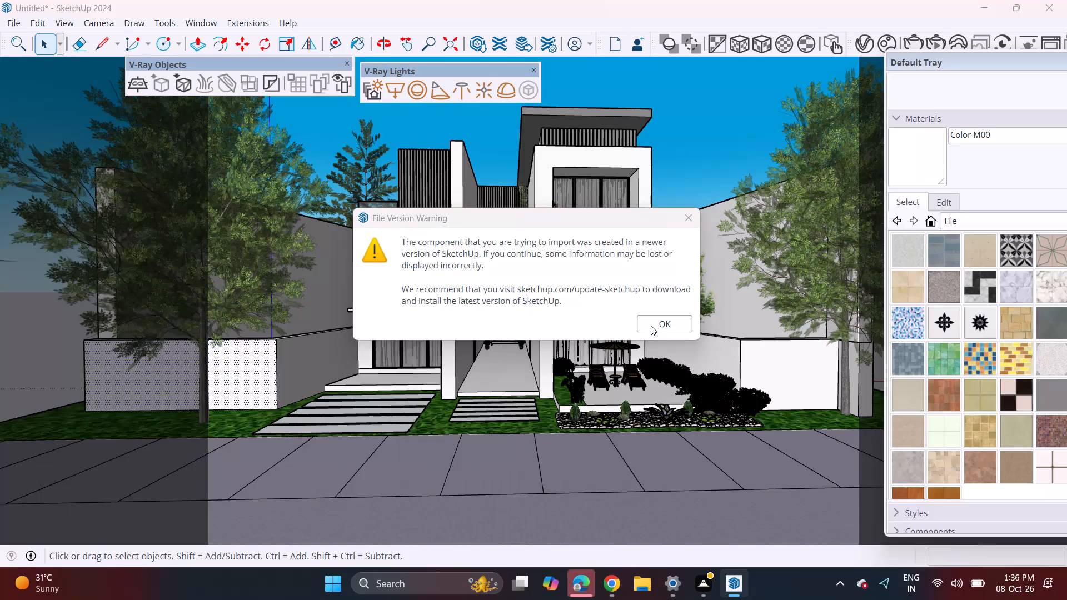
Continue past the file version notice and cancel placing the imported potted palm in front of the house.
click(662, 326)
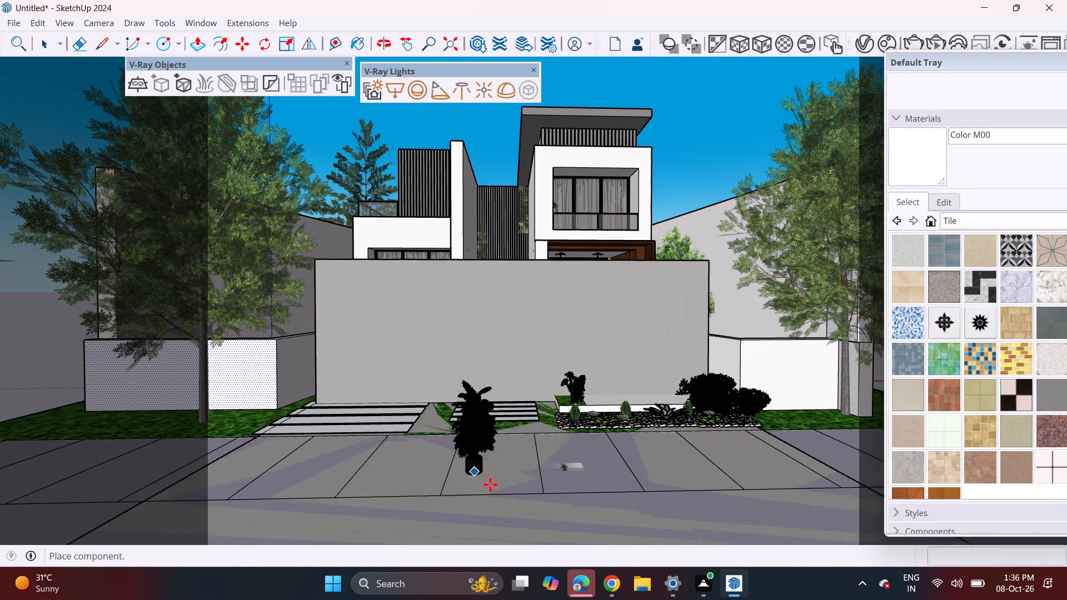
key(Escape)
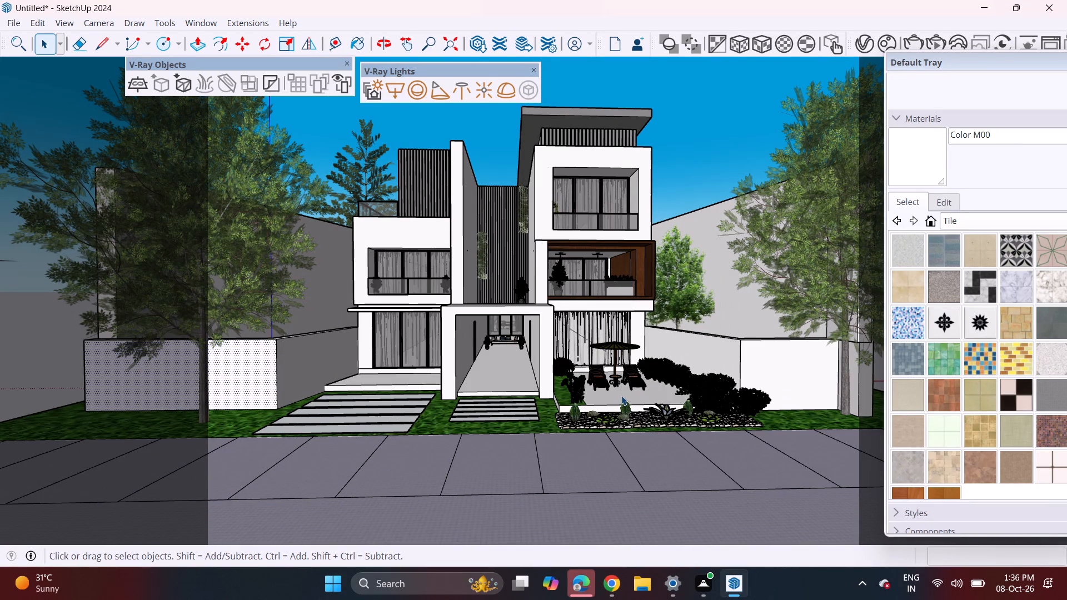
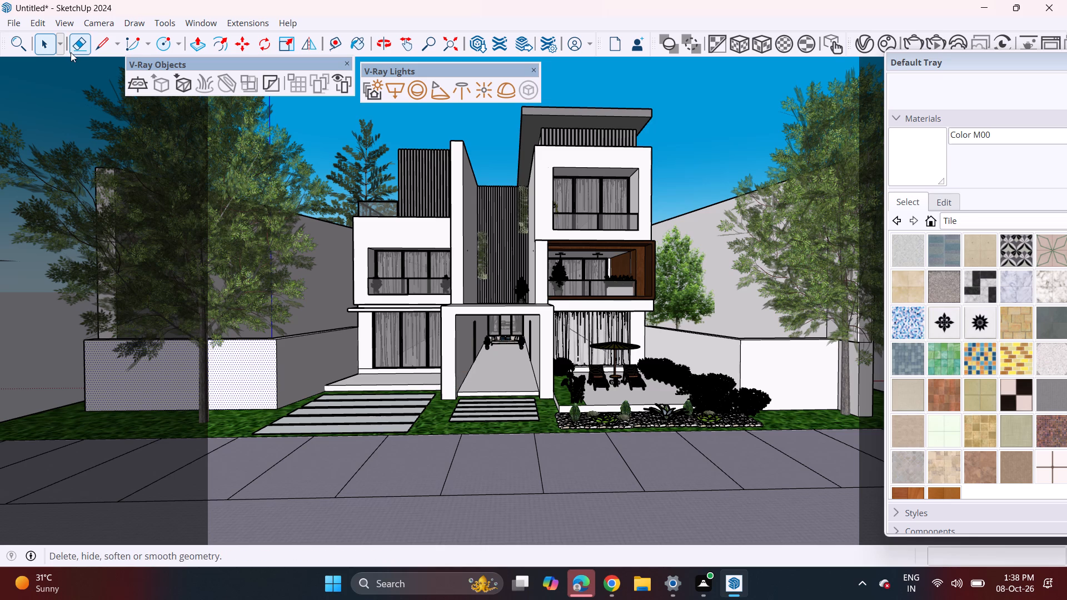
Import the Yukka potted plant model from the Downloads folder.
click(18, 22)
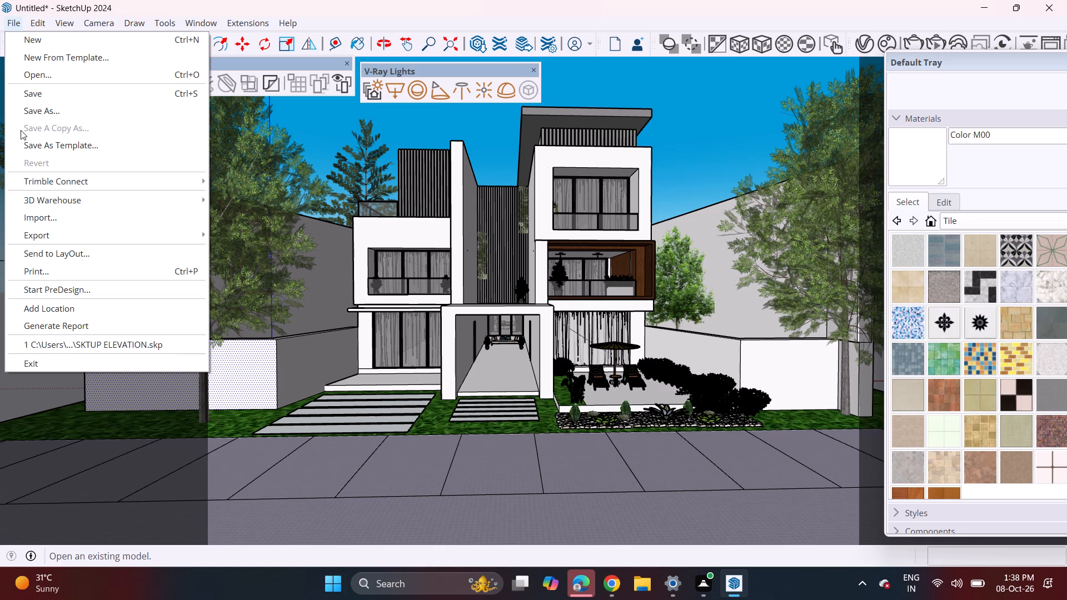
click(46, 213)
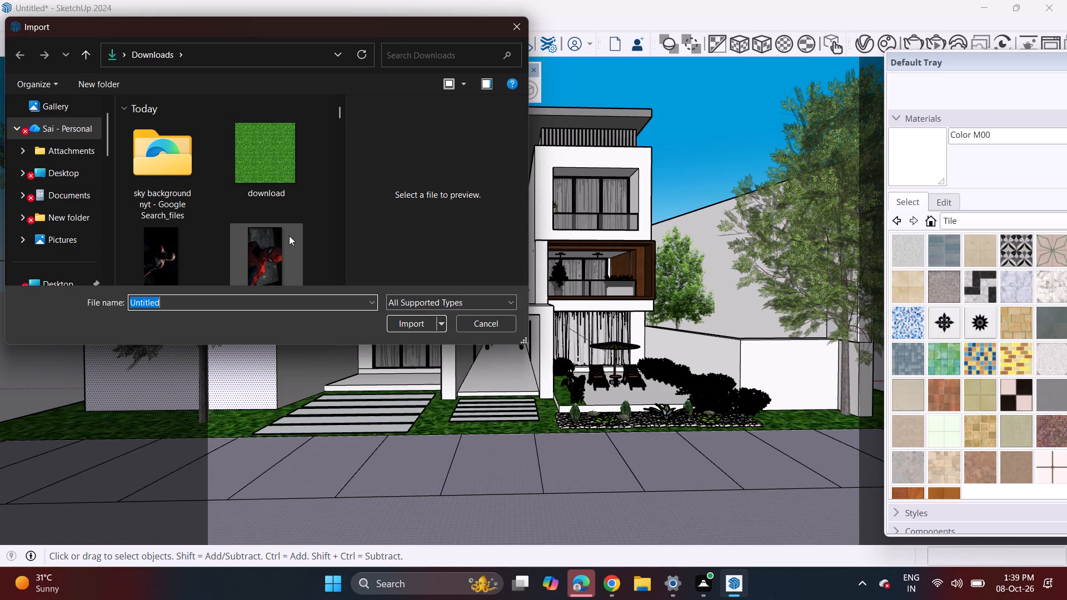
scroll(295, 172, down, 6)
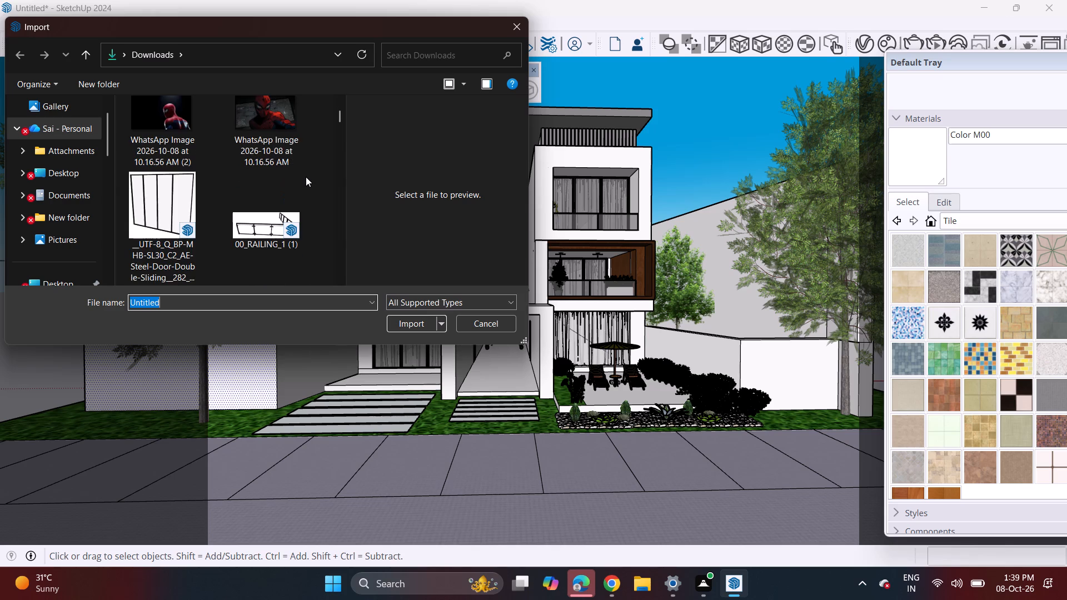
scroll(306, 177, down, 4)
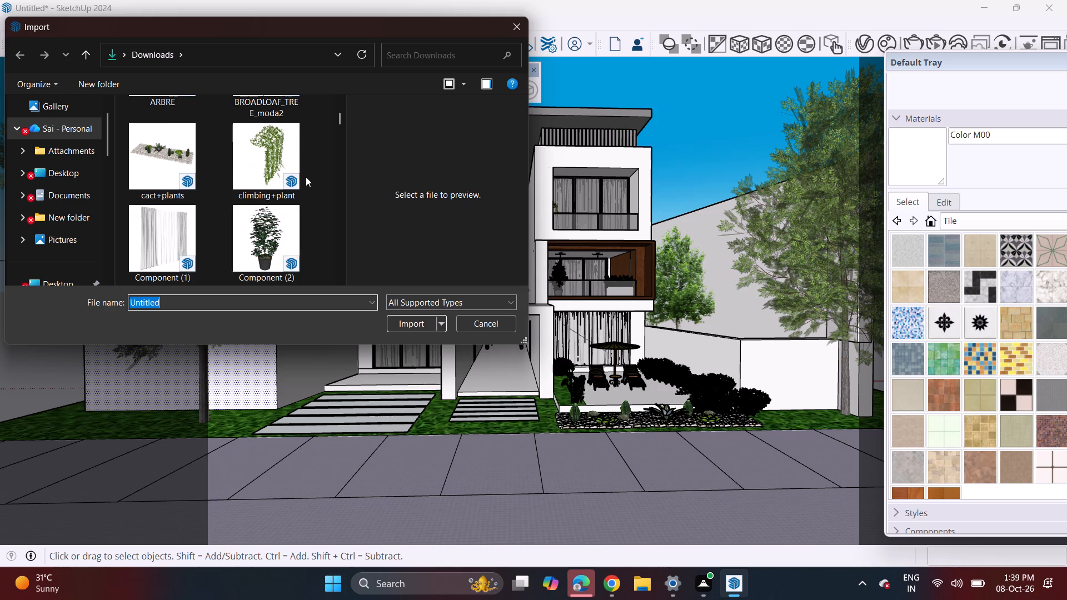
scroll(306, 177, down, 2)
scroll(201, 182, down, 4)
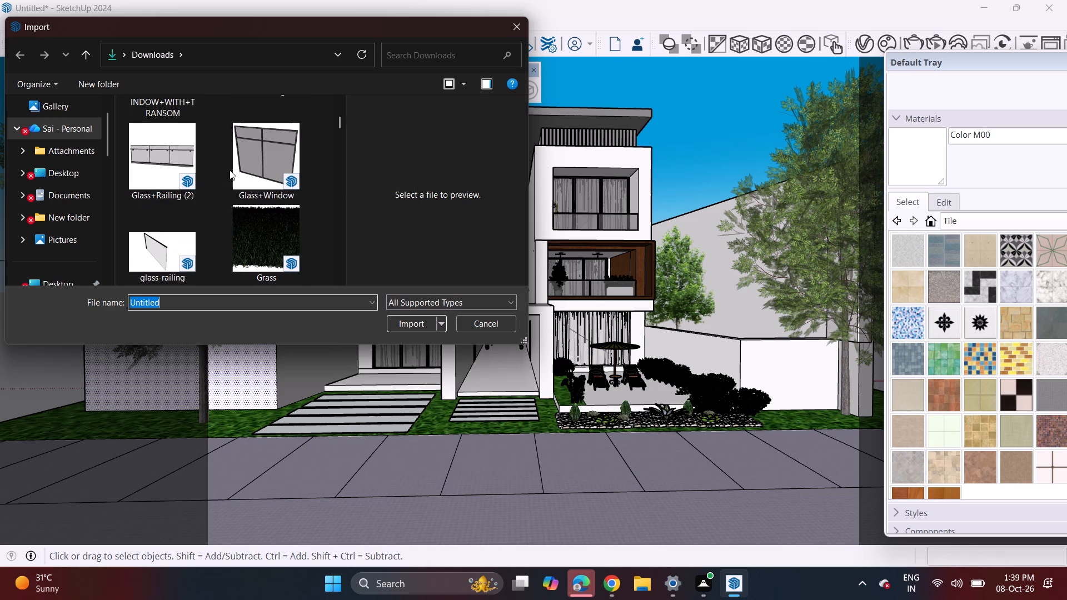
scroll(243, 167, down, 4)
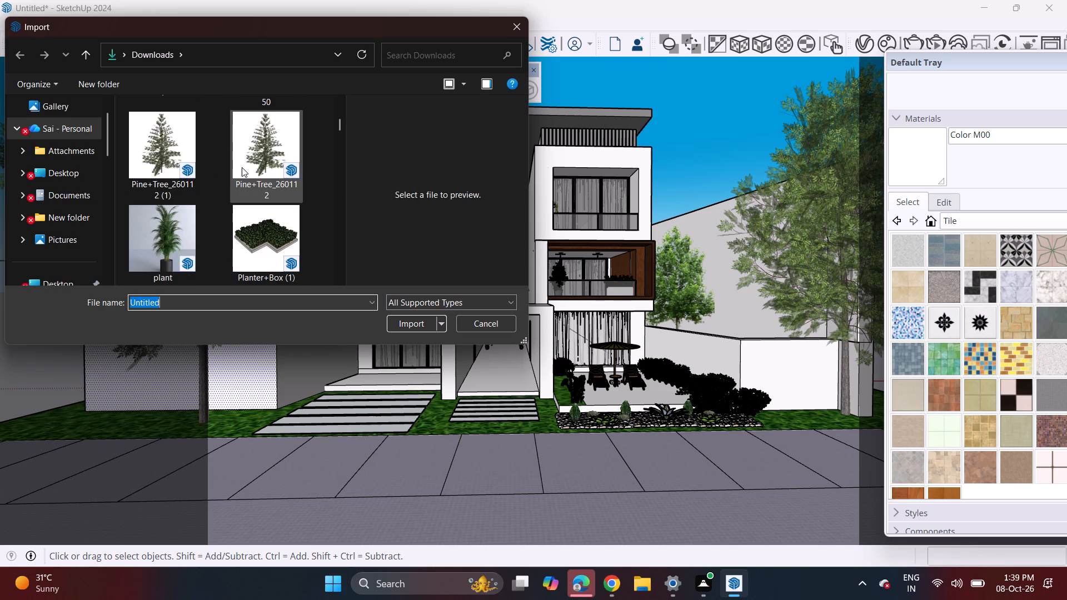
scroll(242, 167, down, 3)
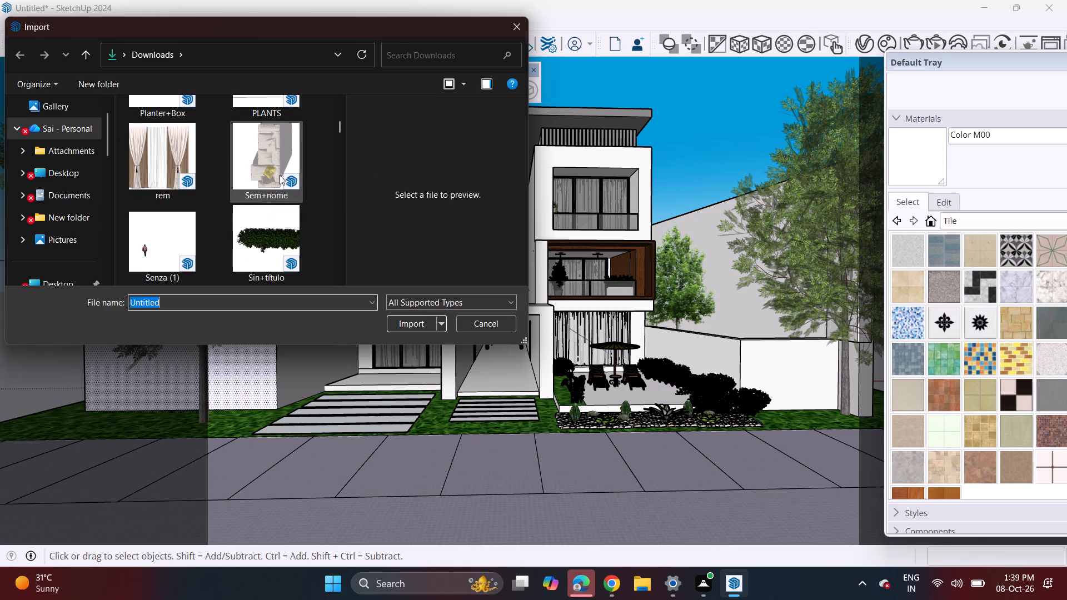
scroll(273, 181, down, 4)
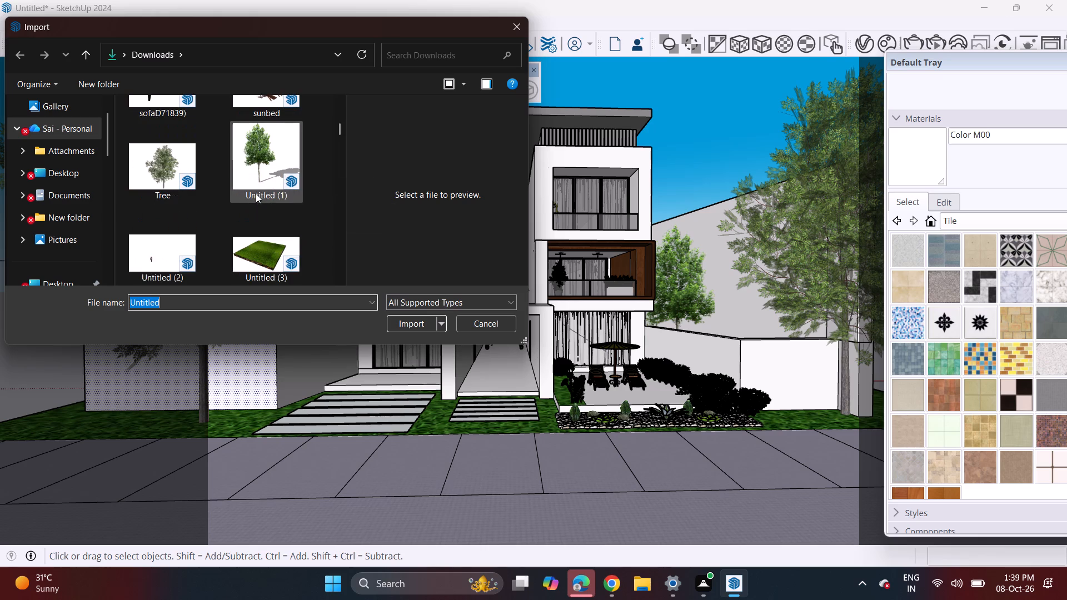
scroll(256, 193, down, 2)
click(169, 228)
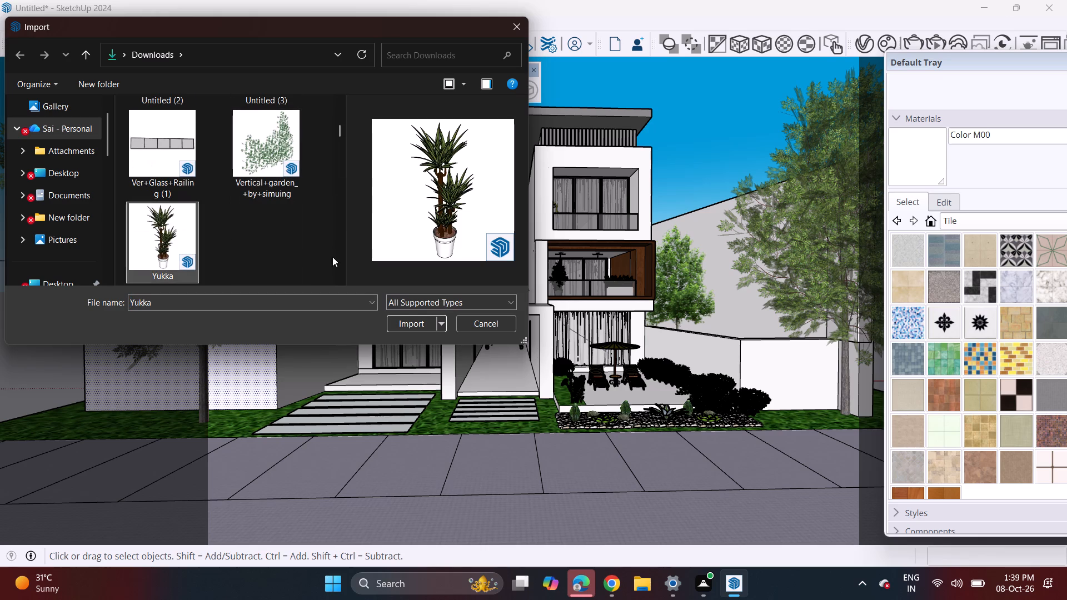
double_click(408, 319)
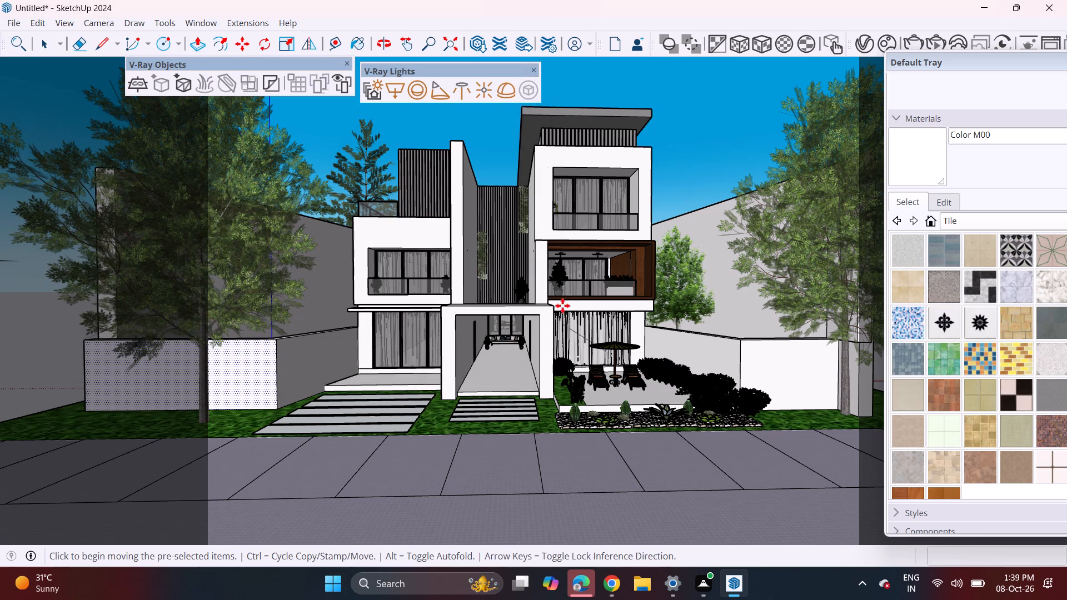
Place the imported Yukka plant in front of the house and move it to the foot of the left entrance pillar.
click(422, 322)
click(495, 463)
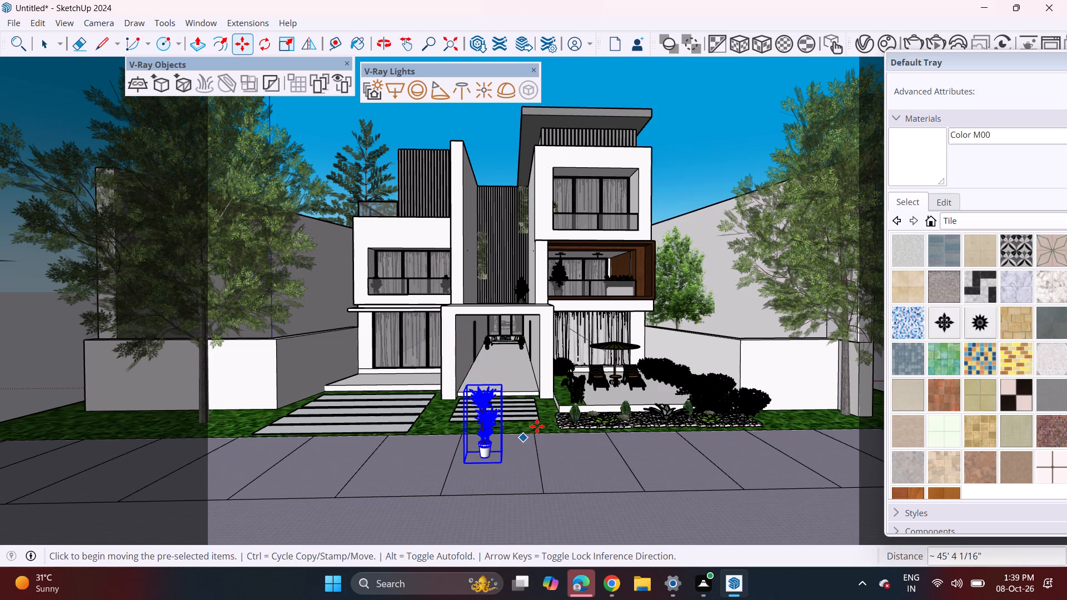
scroll(536, 414, up, 3)
key(space)
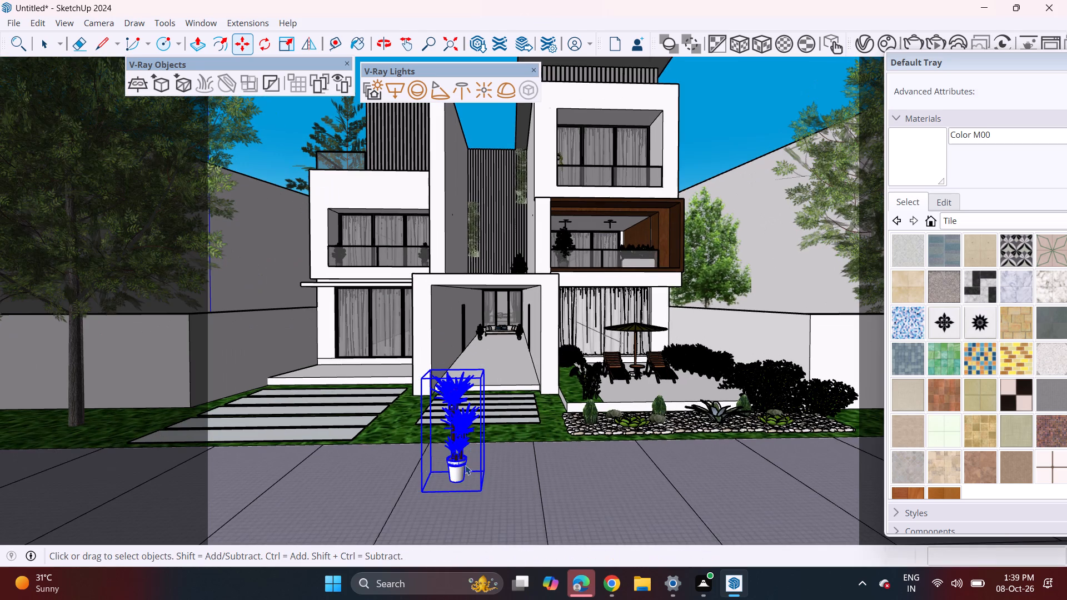
key(m)
click(481, 496)
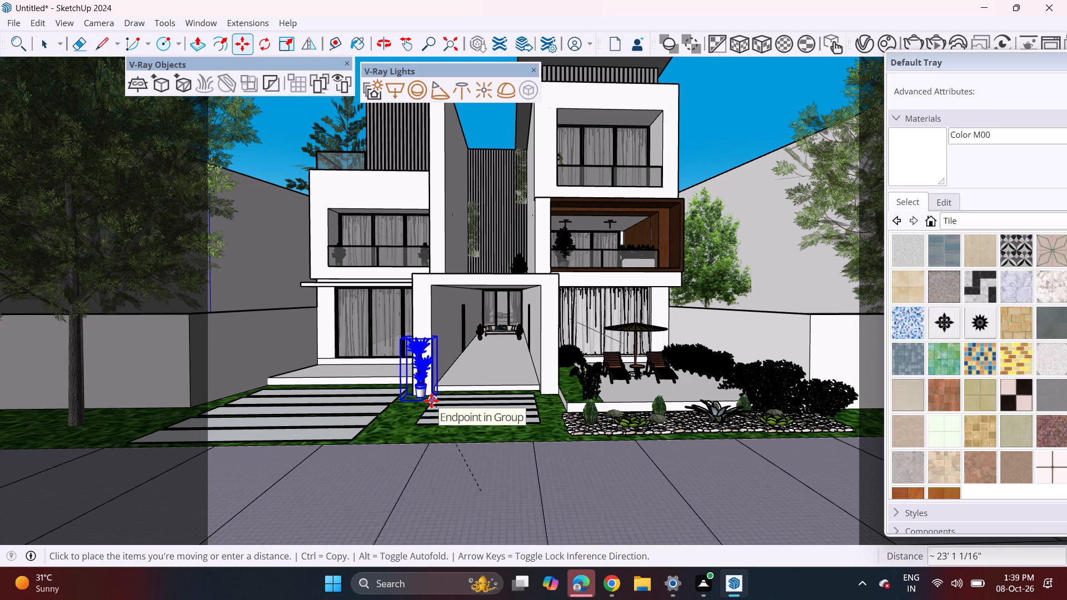
click(431, 401)
Copy the Yukka plant about 14' across to the foot of the right entrance pillar.
click(427, 399)
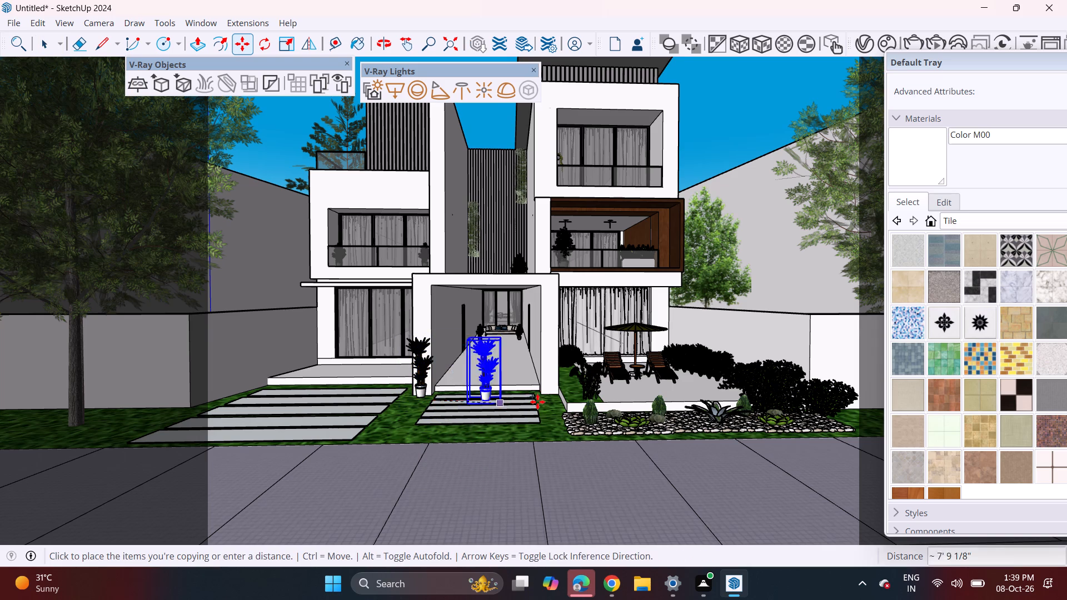
click(567, 406)
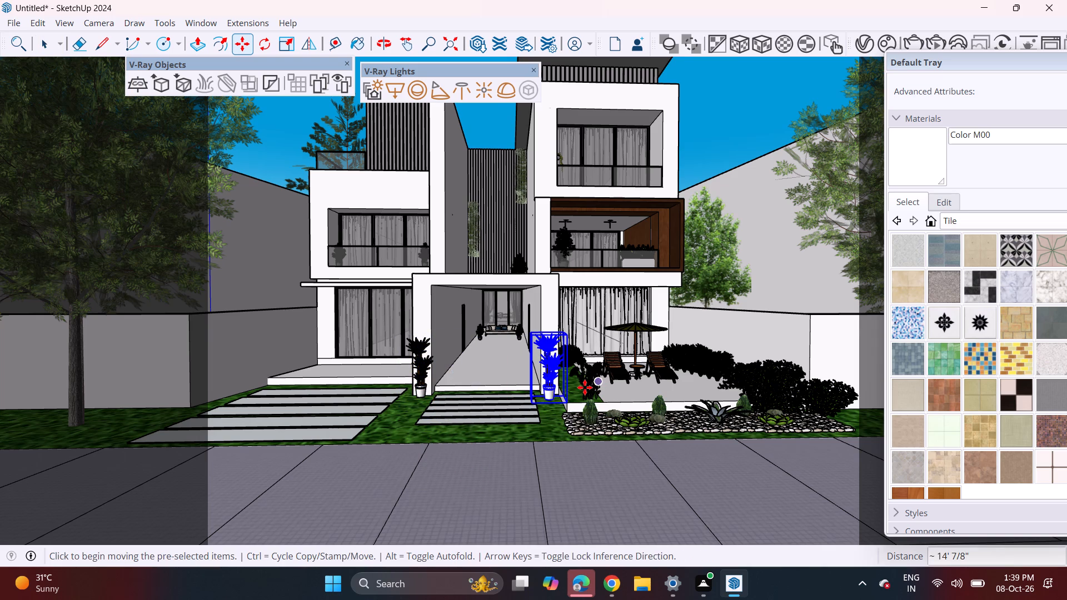
key(space)
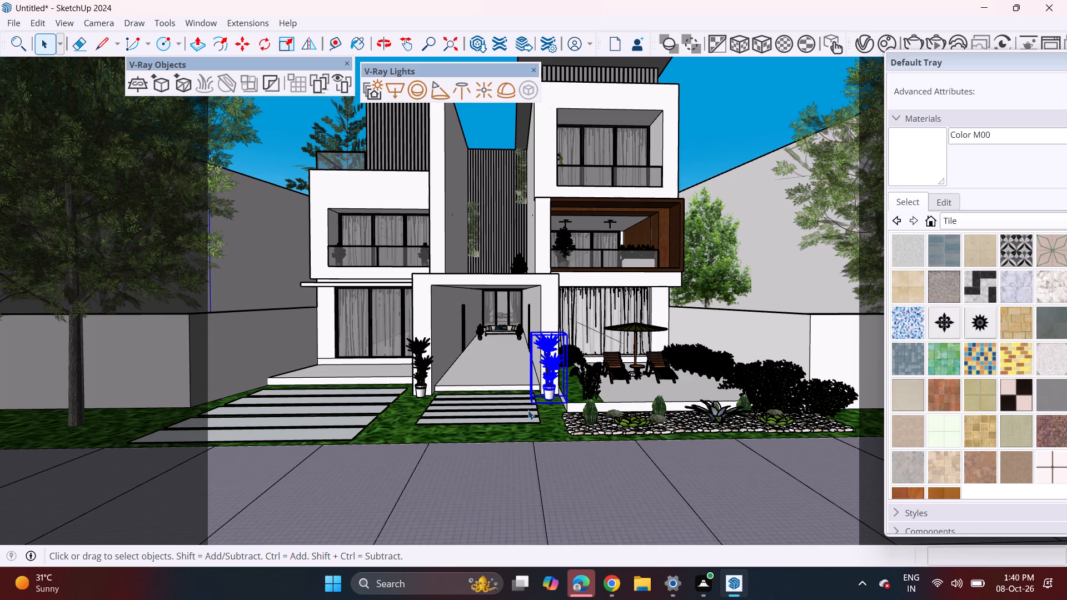
Copy the potted plant by the upper terrace's slatted wall about 2' 4" along the red axis.
middle_drag(513, 218, 516, 311)
middle_drag(495, 240, 499, 307)
scroll(516, 266, up, 12)
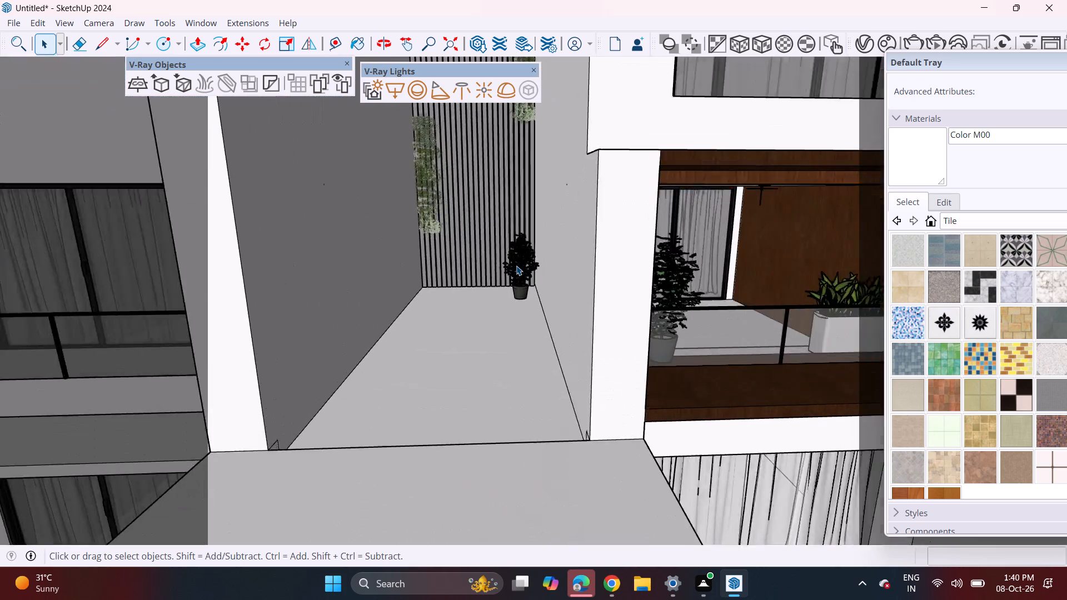
scroll(516, 266, up, 7)
click(511, 278)
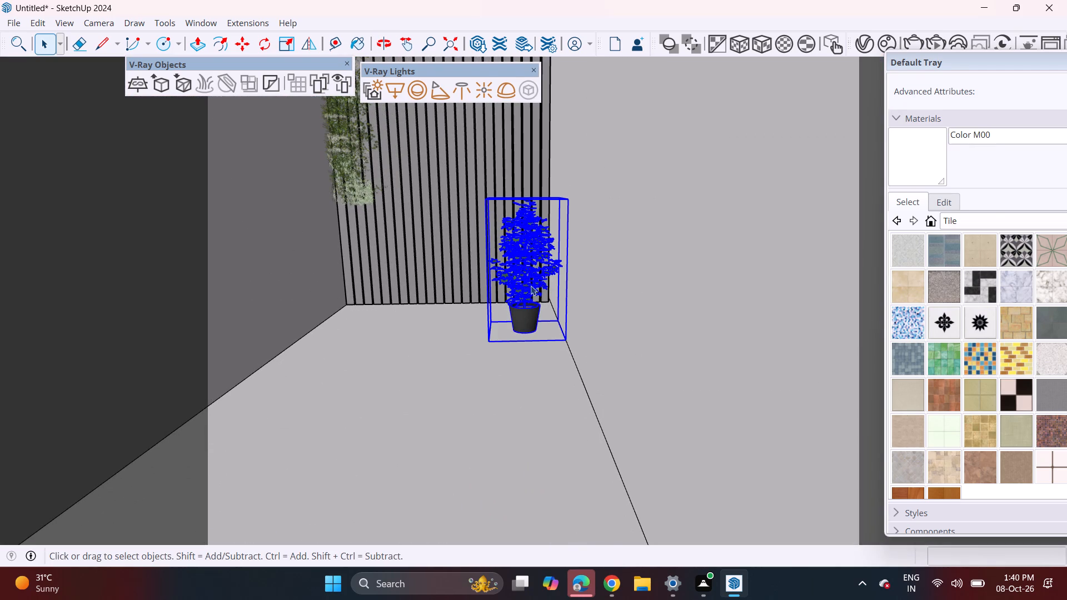
key(m)
click(532, 321)
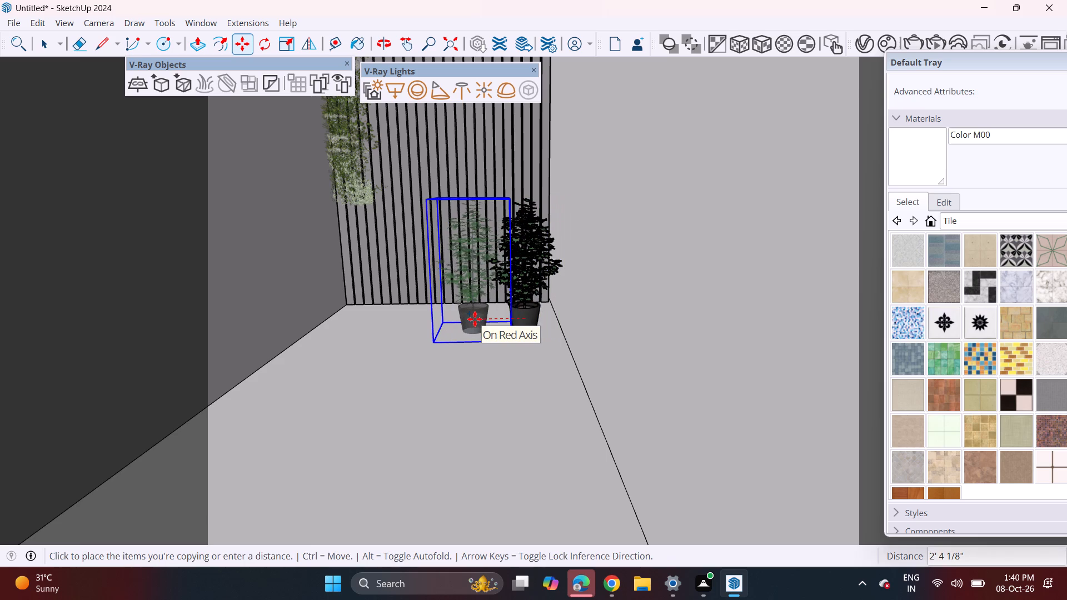
click(475, 313)
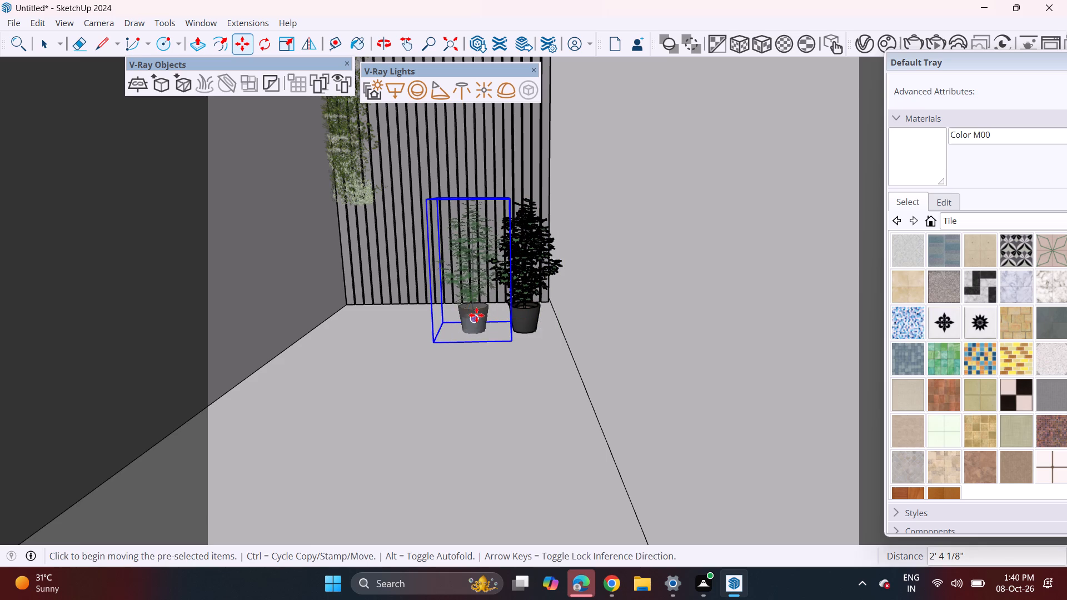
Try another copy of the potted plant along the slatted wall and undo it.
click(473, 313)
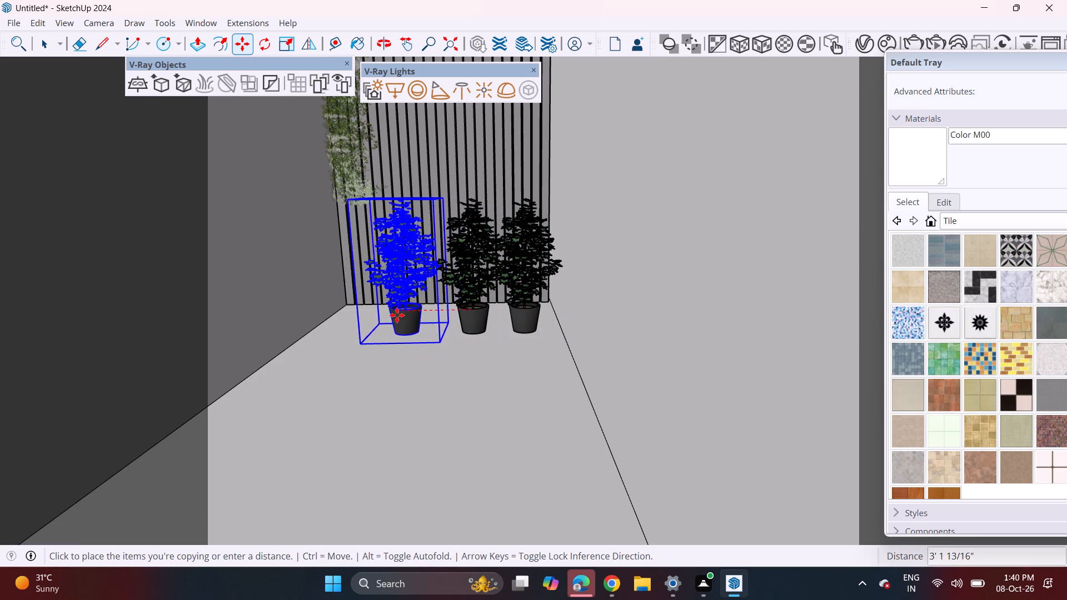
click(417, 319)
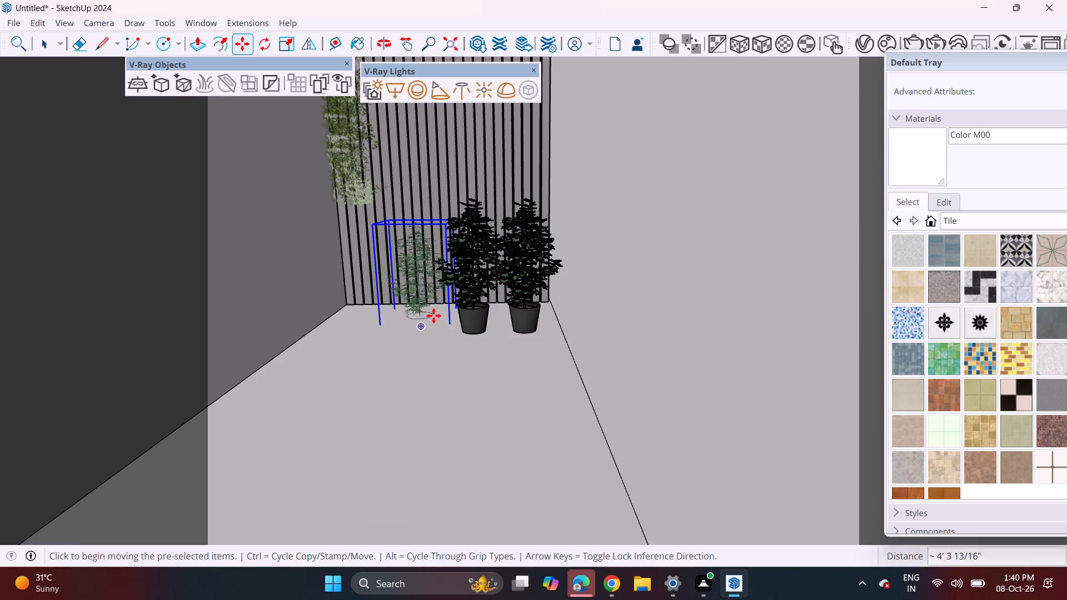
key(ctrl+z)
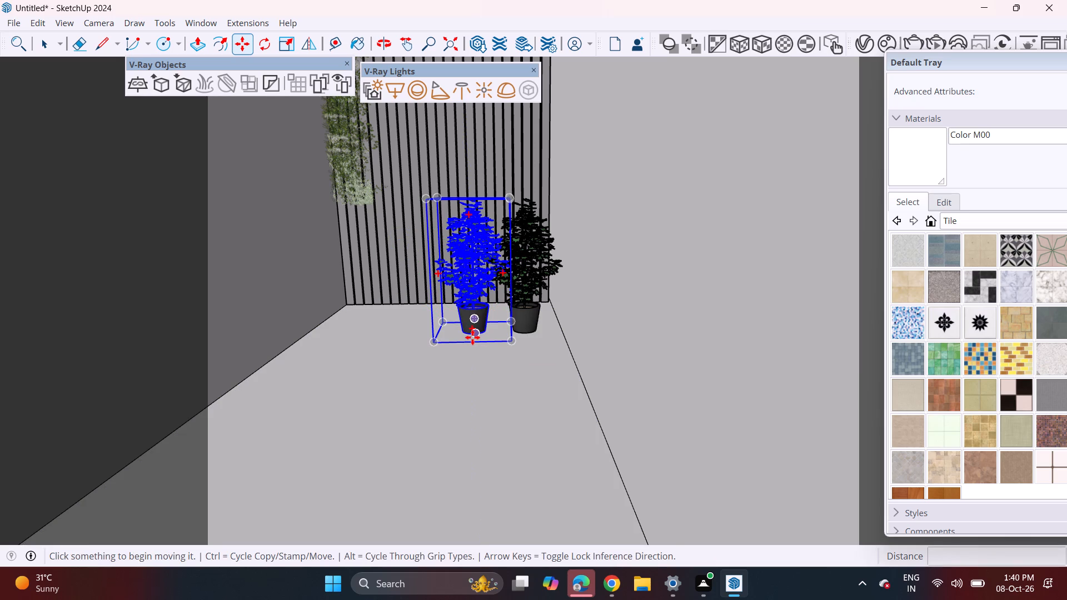
Add two more copies of the potted plant along the slatted wall, spaced about 2' 4" and 2' 8", making a row of four.
click(472, 337)
click(423, 332)
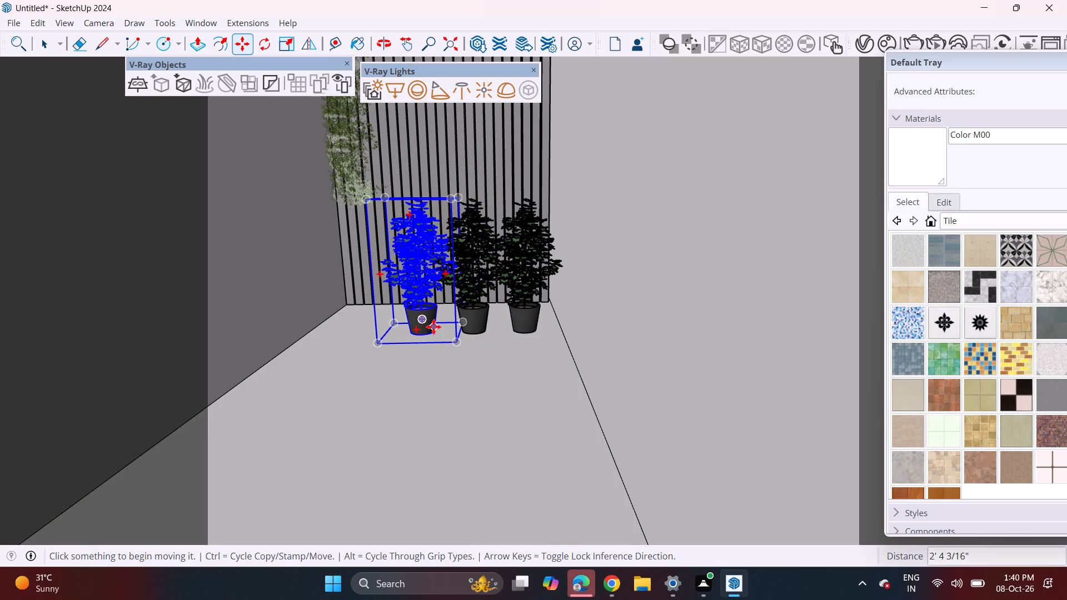
click(421, 333)
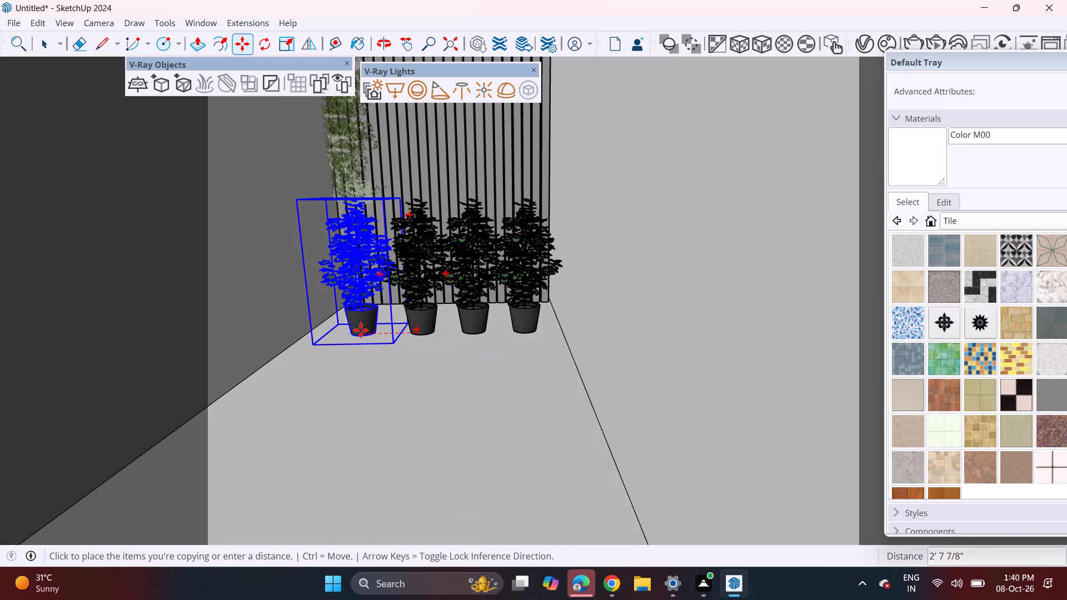
click(361, 330)
Copy a shrub from the hedge beside the patio onto the upper terrace, adjusting its position in front of the row of potted plants.
scroll(416, 315, down, 8)
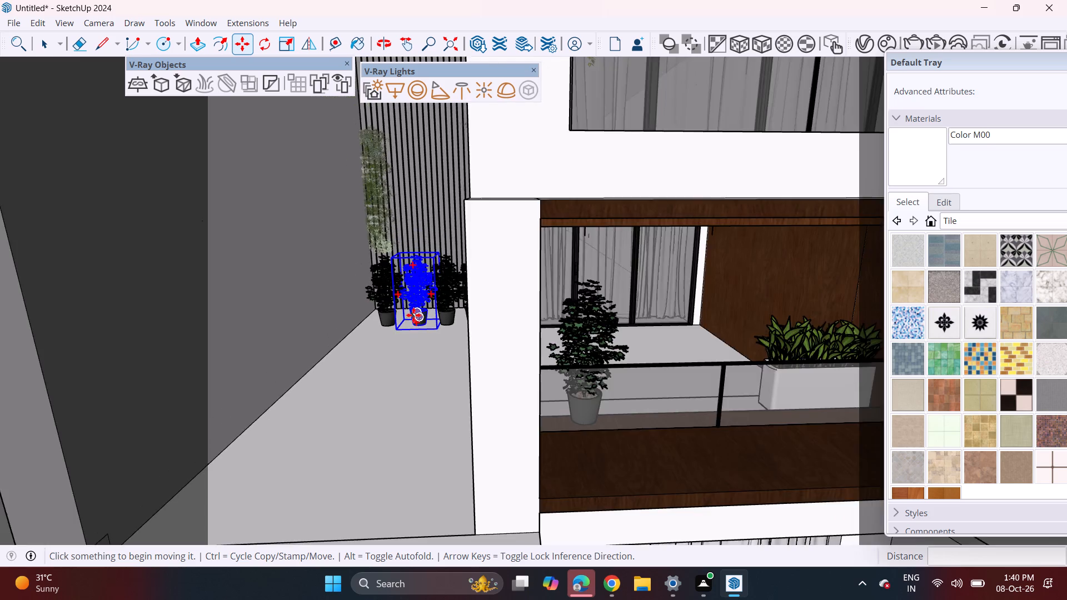
scroll(413, 315, down, 2)
middle_drag(397, 330, 402, 313)
scroll(402, 313, down, 8)
middle_drag(402, 313, 453, 286)
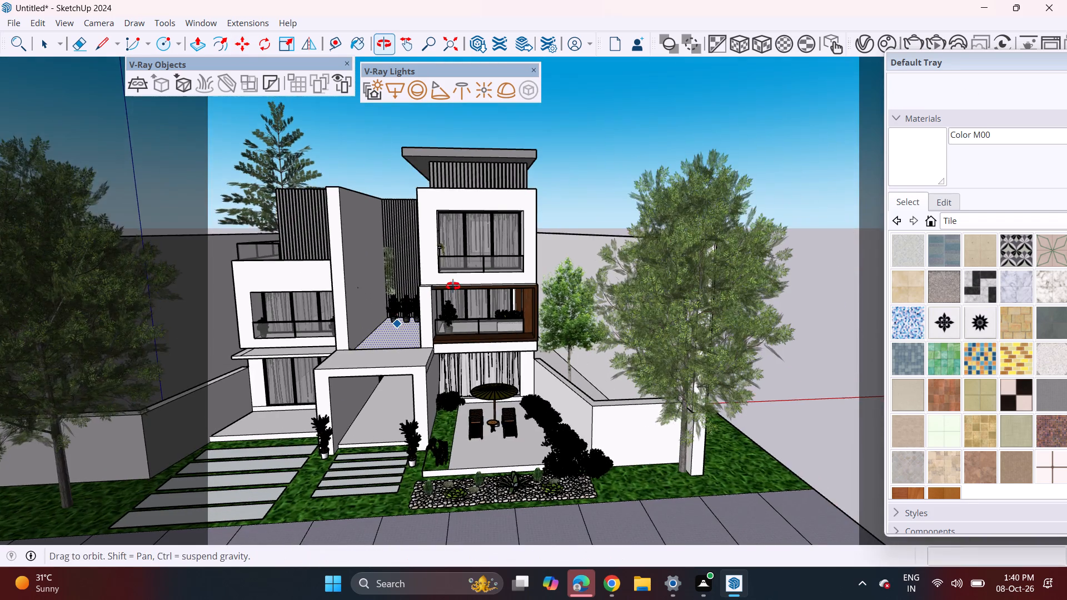
middle_drag(453, 286, 462, 282)
key(space)
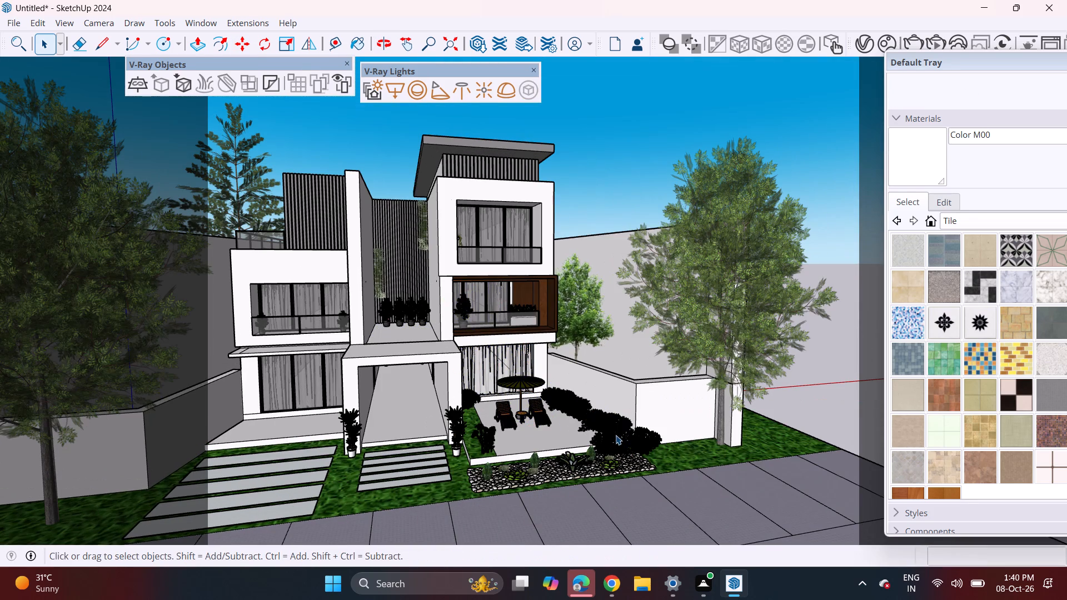
click(617, 426)
key(m)
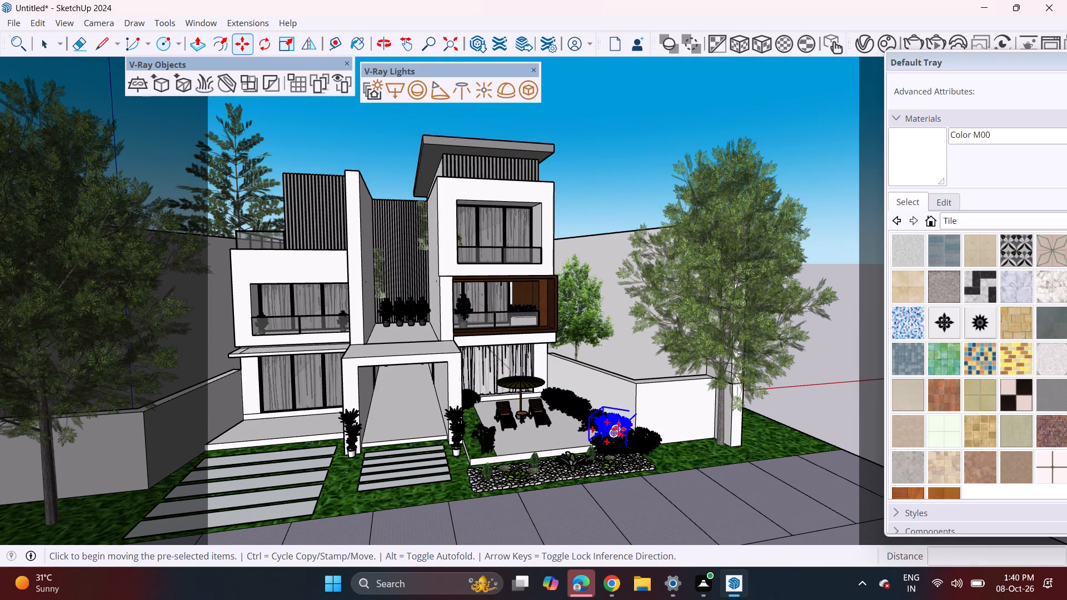
click(619, 429)
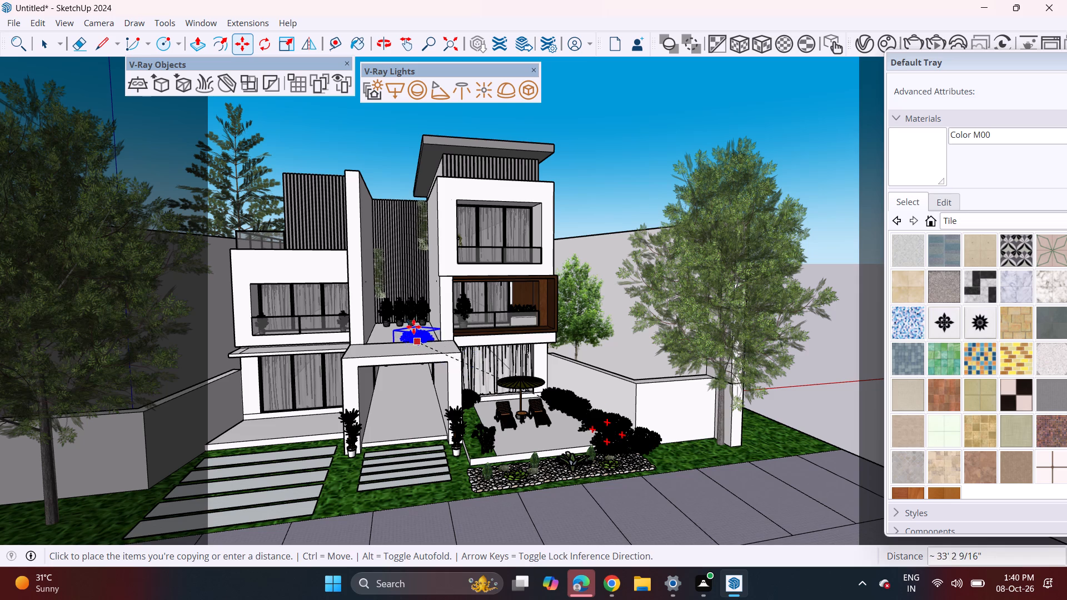
scroll(413, 324, up, 4)
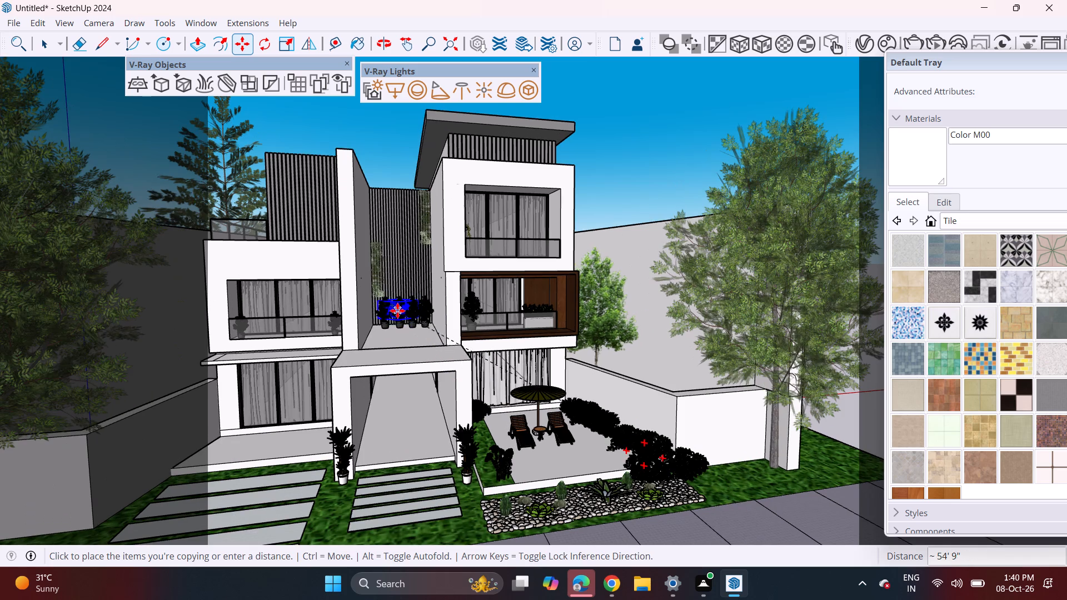
scroll(397, 311, up, 14)
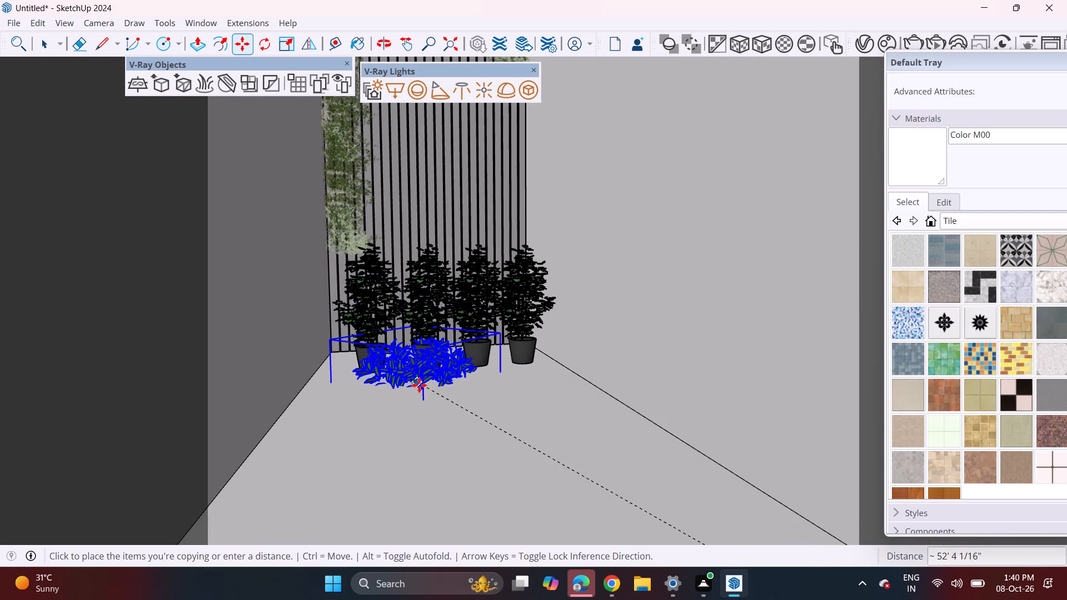
click(420, 387)
click(427, 362)
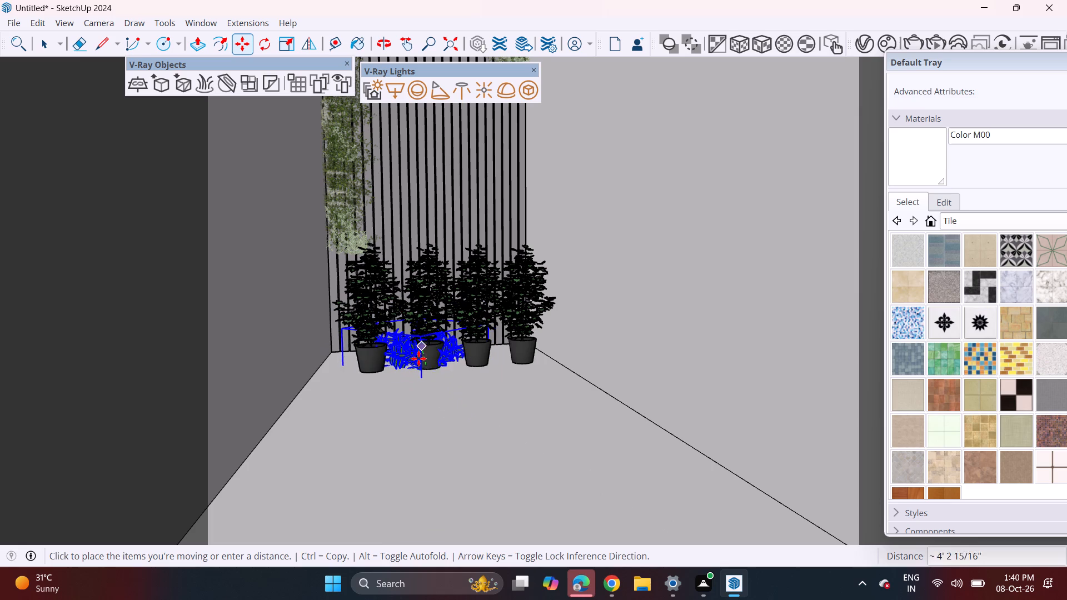
click(415, 365)
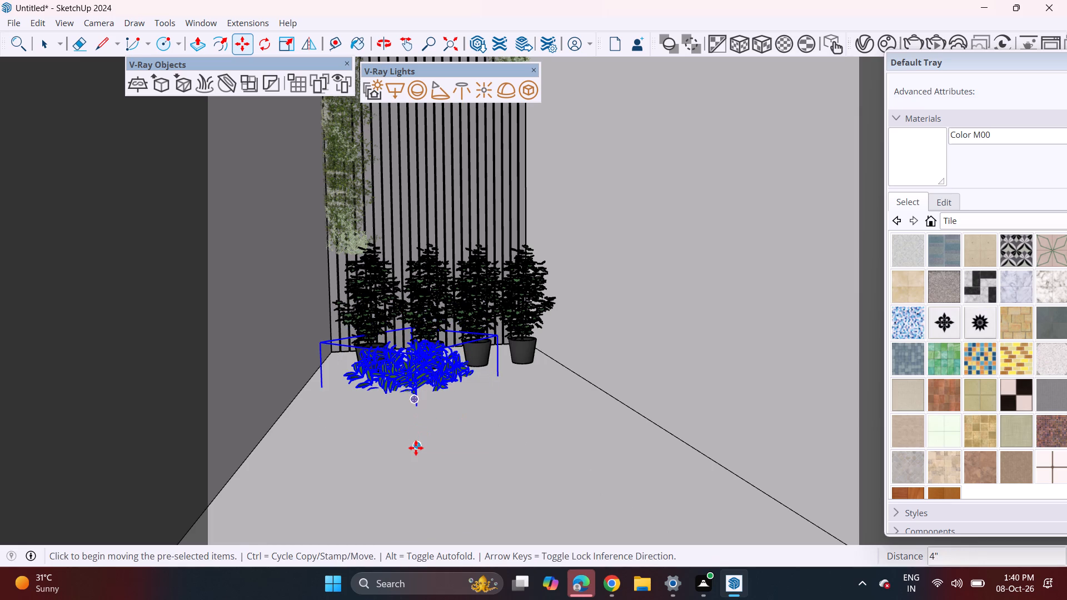
Move the shrub about 1' 8" across the upper terrace floor, toward the corner below the hanging foliage.
click(416, 448)
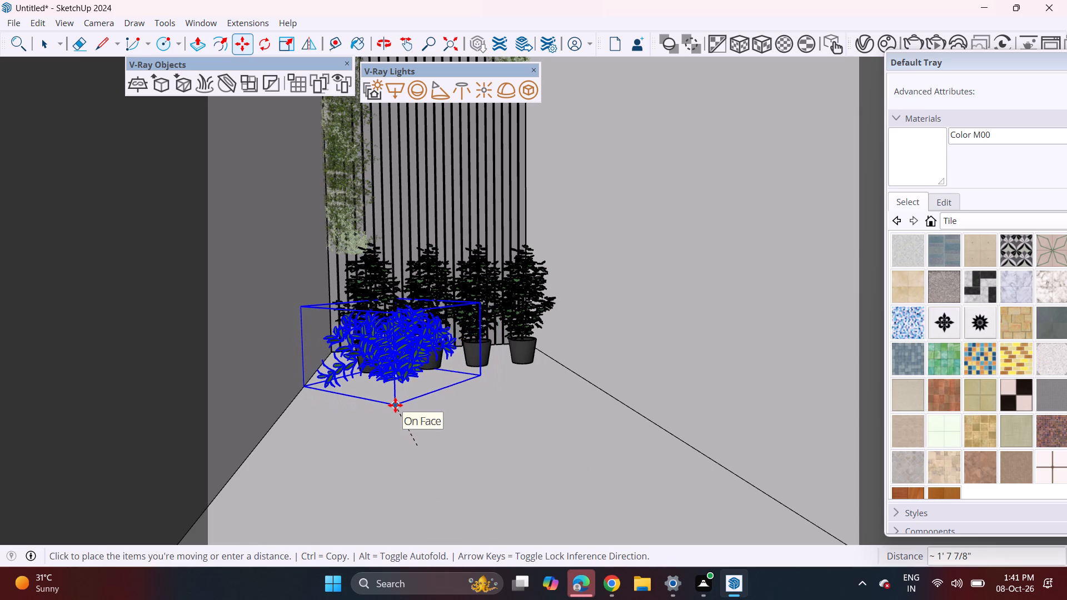
click(395, 405)
key(space)
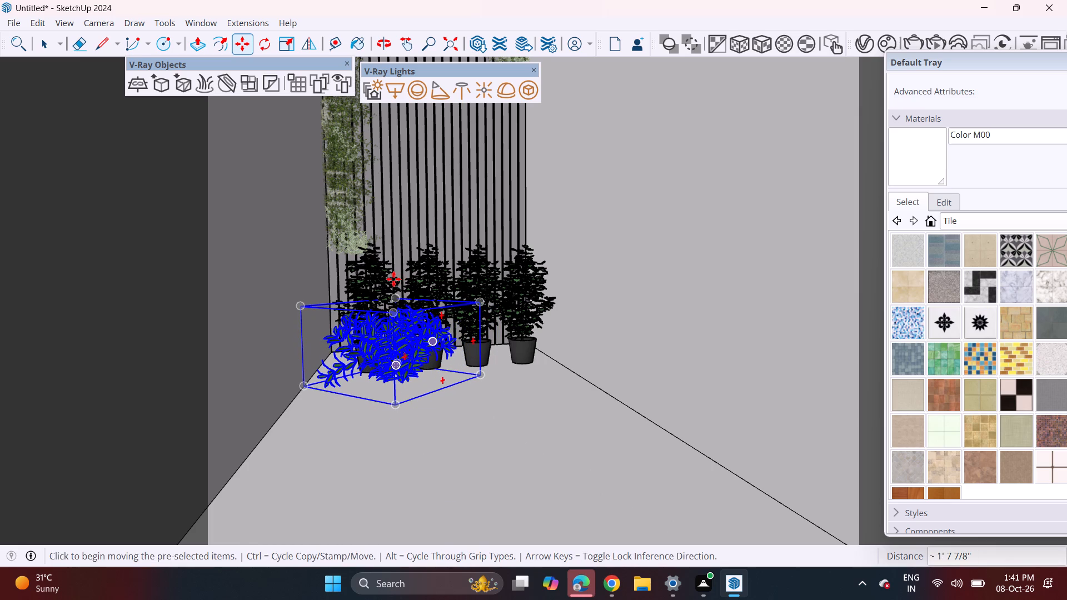
key(space)
Delete the end potted plant directly behind the shrub, in the row along the slatted wall.
click(382, 281)
key(Delete)
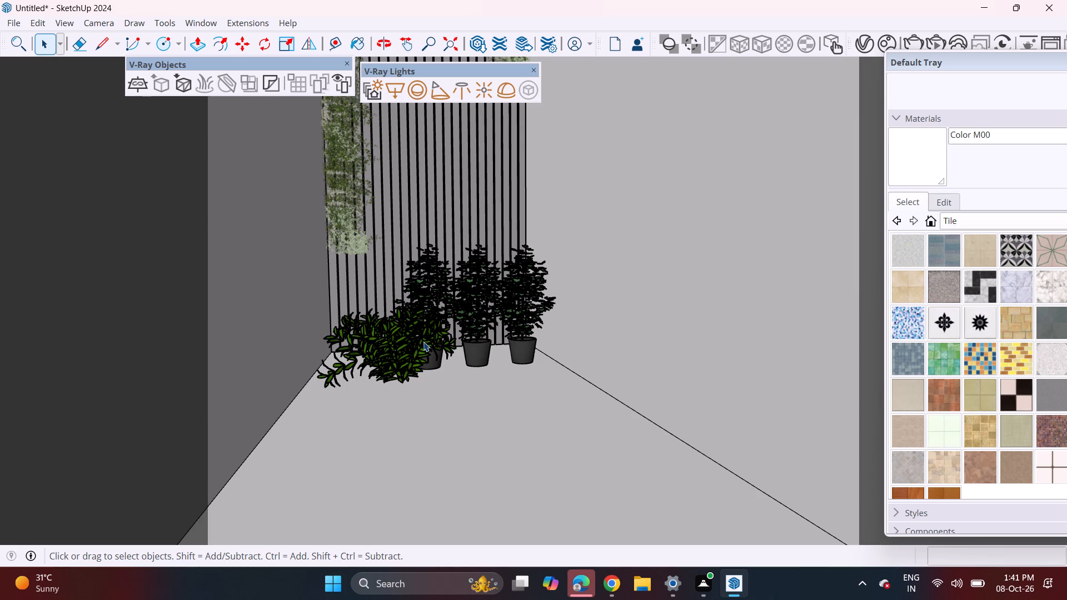
Select the shrub beside the remaining potted plants on the upper terrace and start the Push/Pull tool.
click(398, 358)
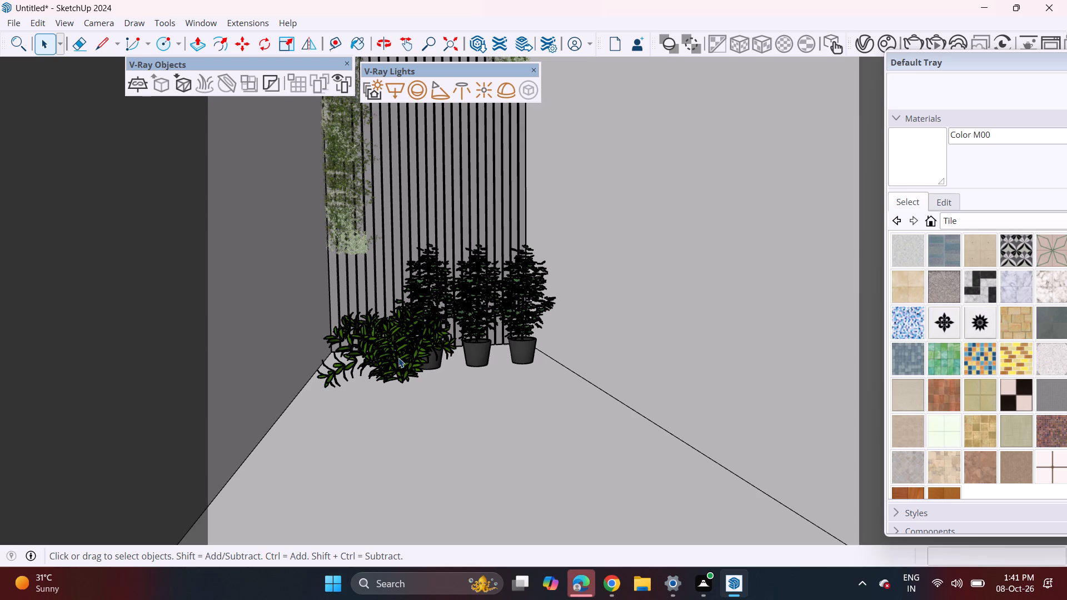
click(398, 358)
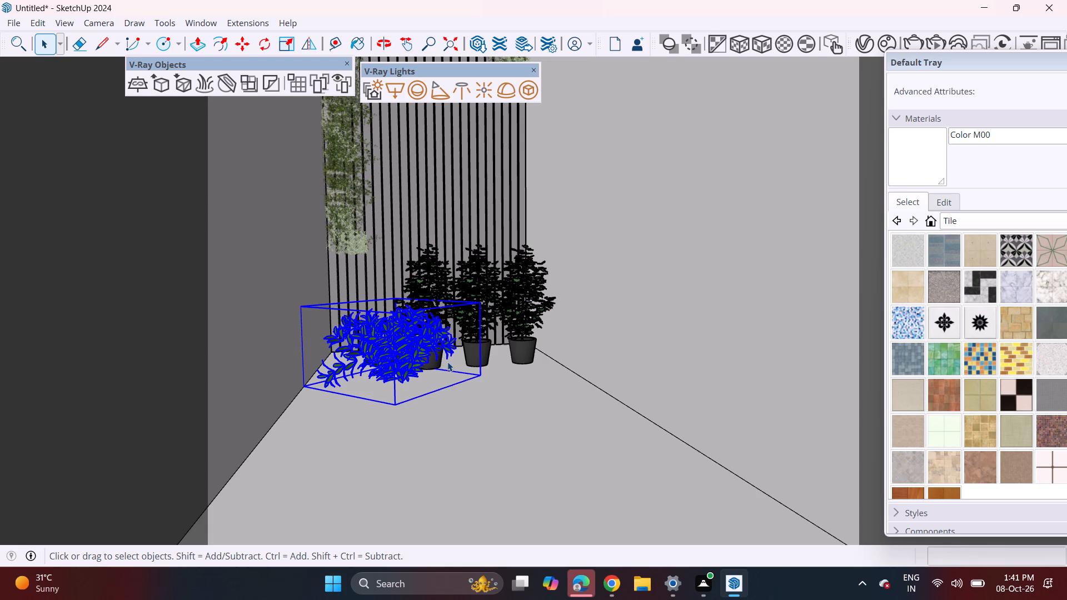
key(p)
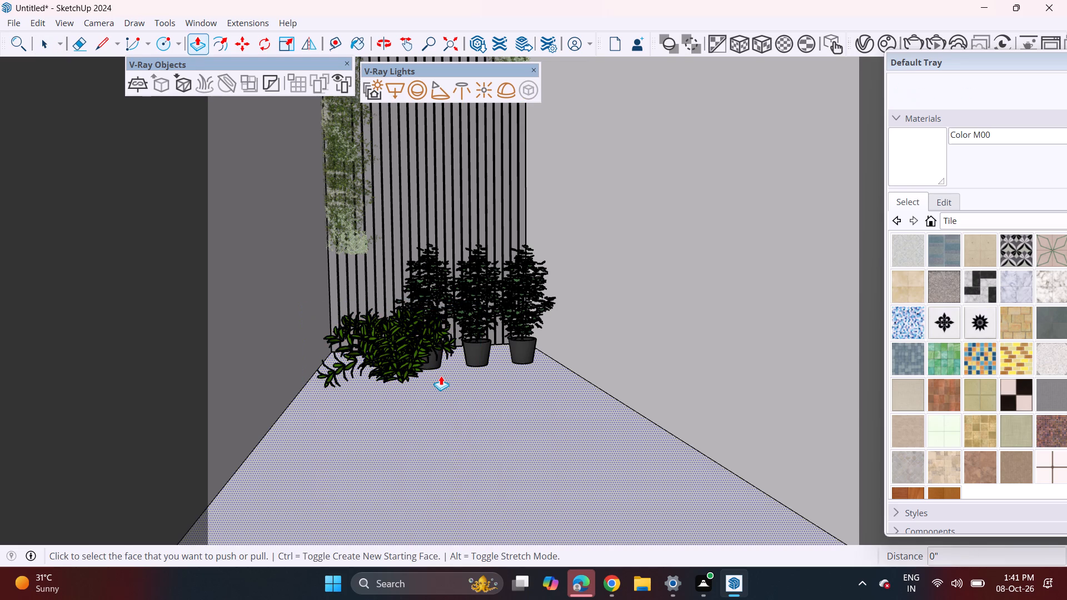
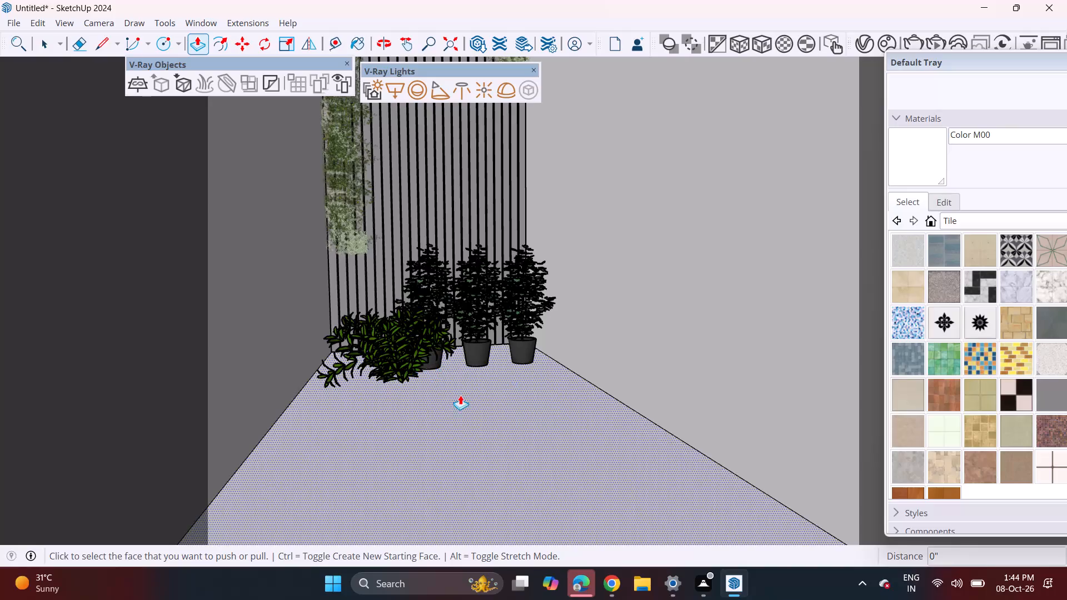
Examine the upper terrace planting and the whole front elevation from farther away.
scroll(453, 403, down, 4)
middle_drag(459, 398, 431, 384)
scroll(416, 384, down, 11)
middle_drag(397, 383, 395, 356)
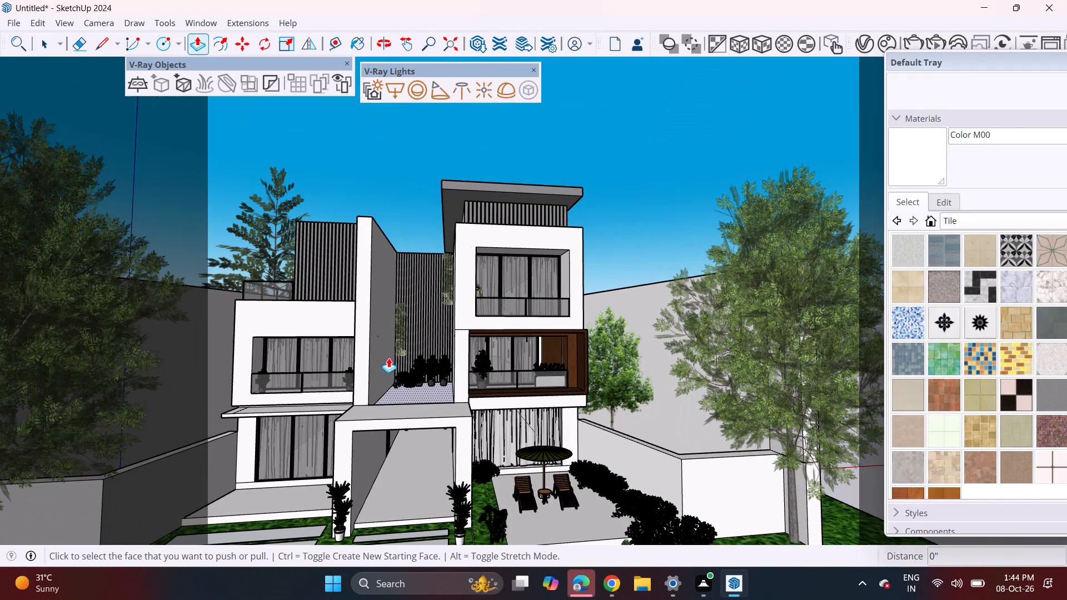
middle_drag(373, 363, 433, 294)
middle_drag(470, 359, 423, 363)
middle_drag(423, 363, 436, 358)
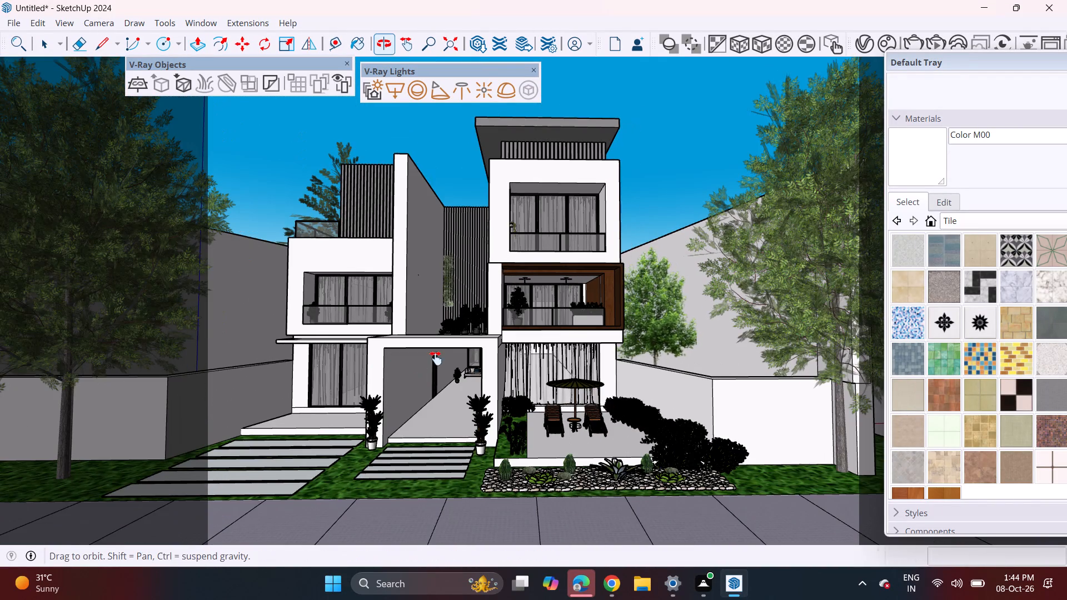
middle_drag(436, 358, 462, 352)
middle_drag(463, 362, 473, 356)
middle_drag(485, 315, 484, 355)
Scale the upper terrace shrub to about 1.64 in height (blue), 1.31 along red and 1.55 along green.
scroll(481, 298, up, 4)
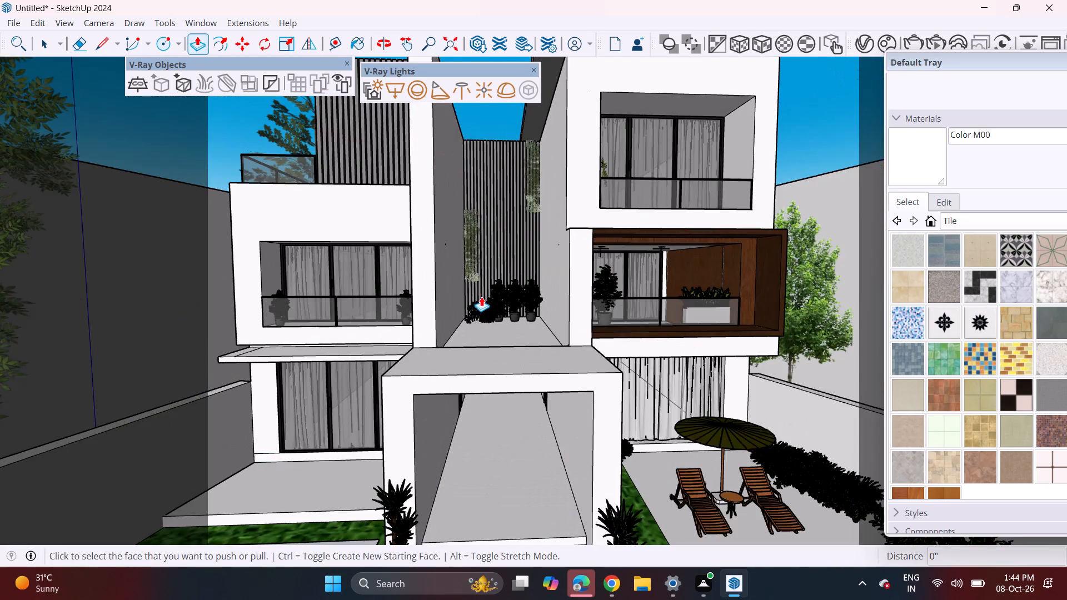
scroll(481, 297, up, 6)
key(space)
scroll(481, 308, up, 3)
click(485, 326)
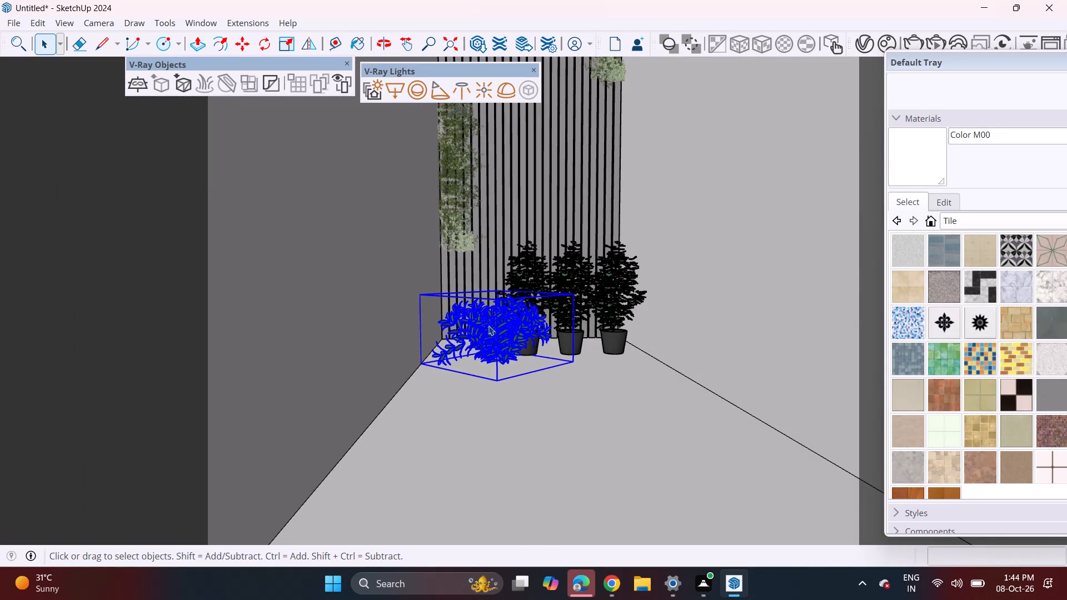
click(286, 55)
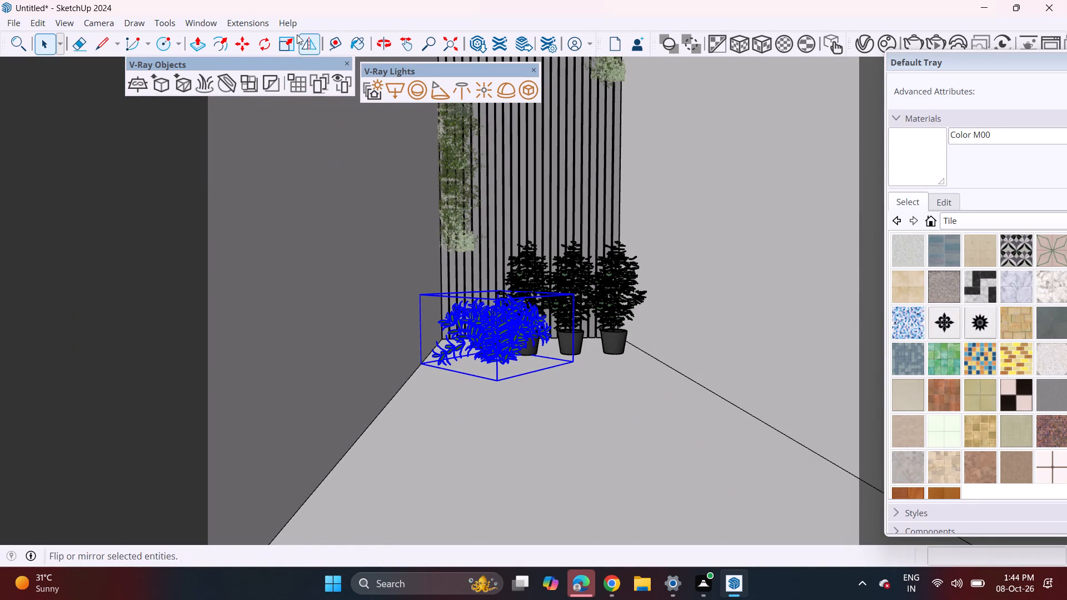
click(282, 51)
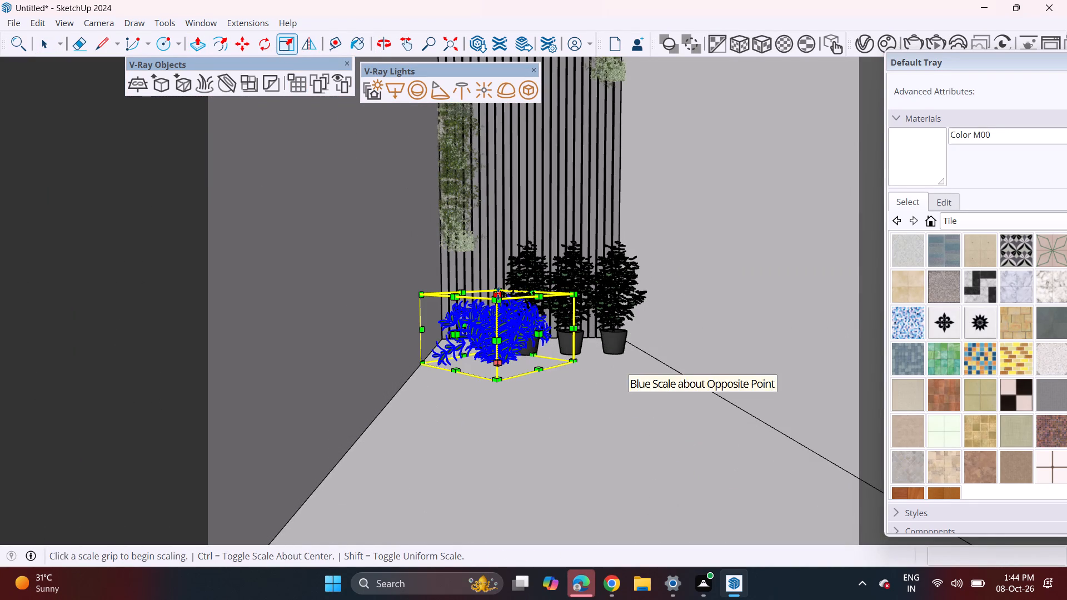
double_click(498, 293)
click(498, 251)
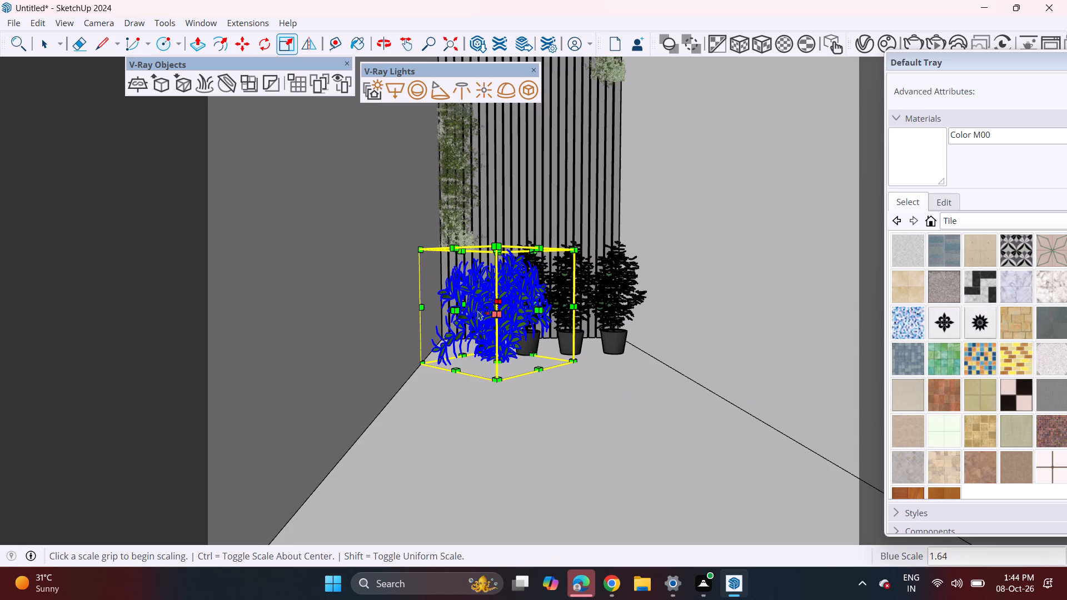
click(449, 312)
click(456, 312)
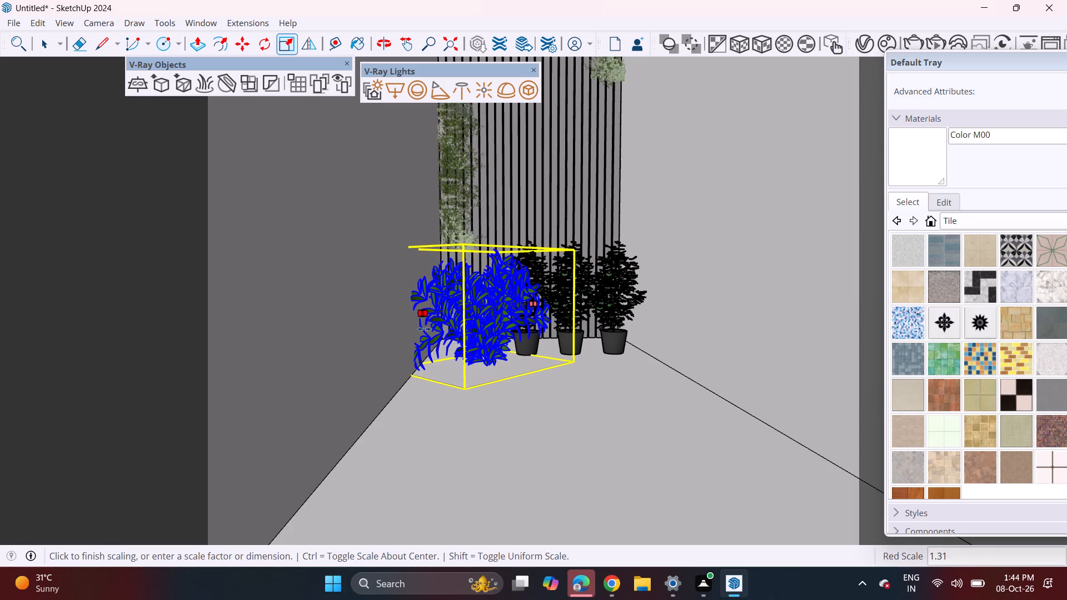
click(424, 329)
double_click(526, 310)
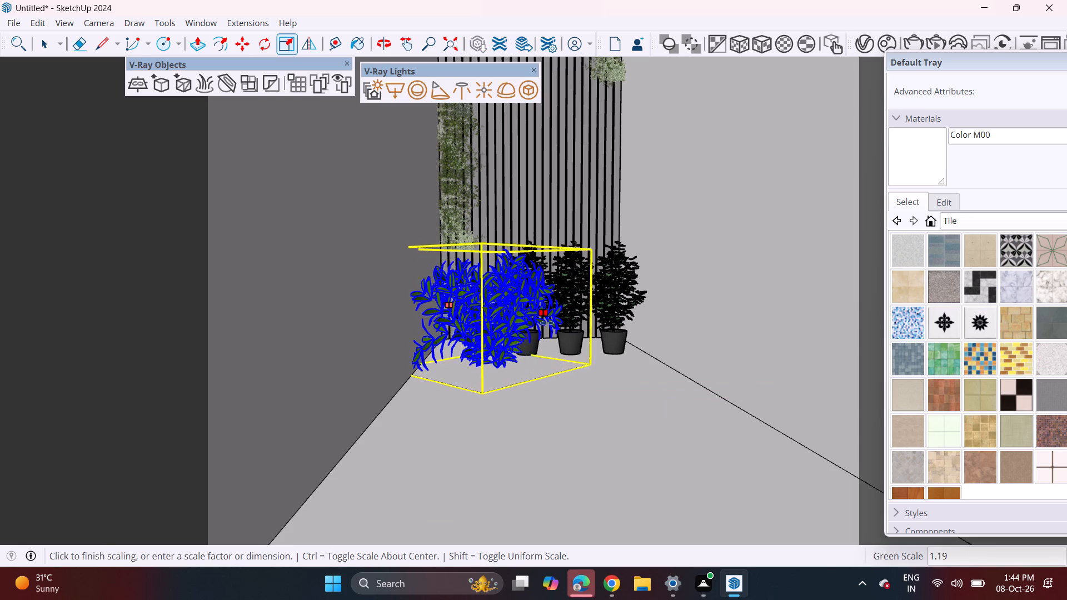
click(578, 346)
Delete individual overlapping shrubs from the dense stretch of the hedge beside the patio loungers.
scroll(511, 377, down, 7)
shift+middle_drag(513, 452, 348, 303)
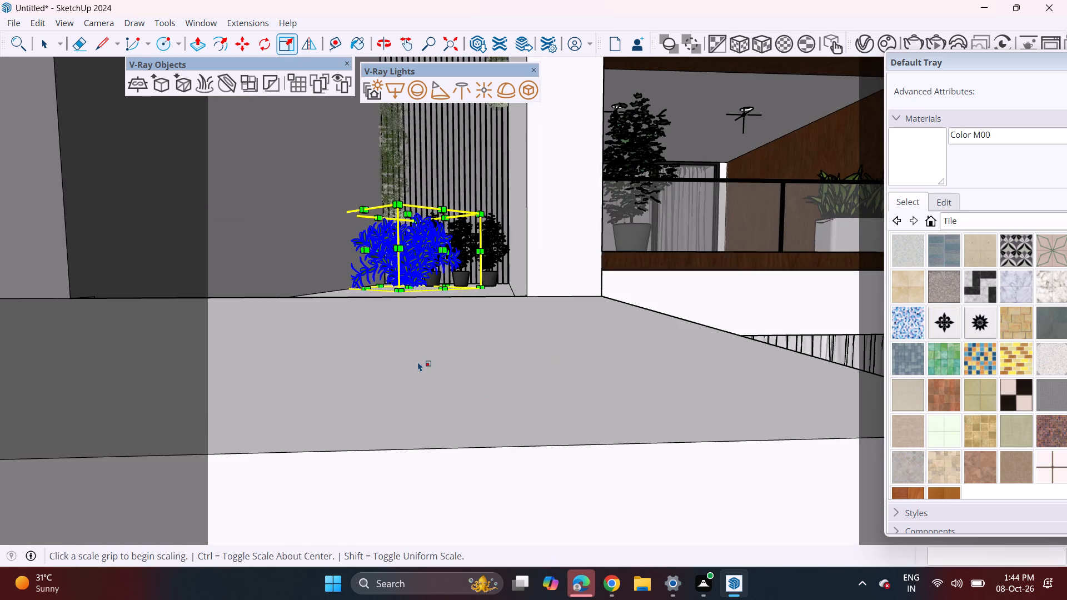
scroll(422, 348, down, 20)
scroll(422, 348, down, 2)
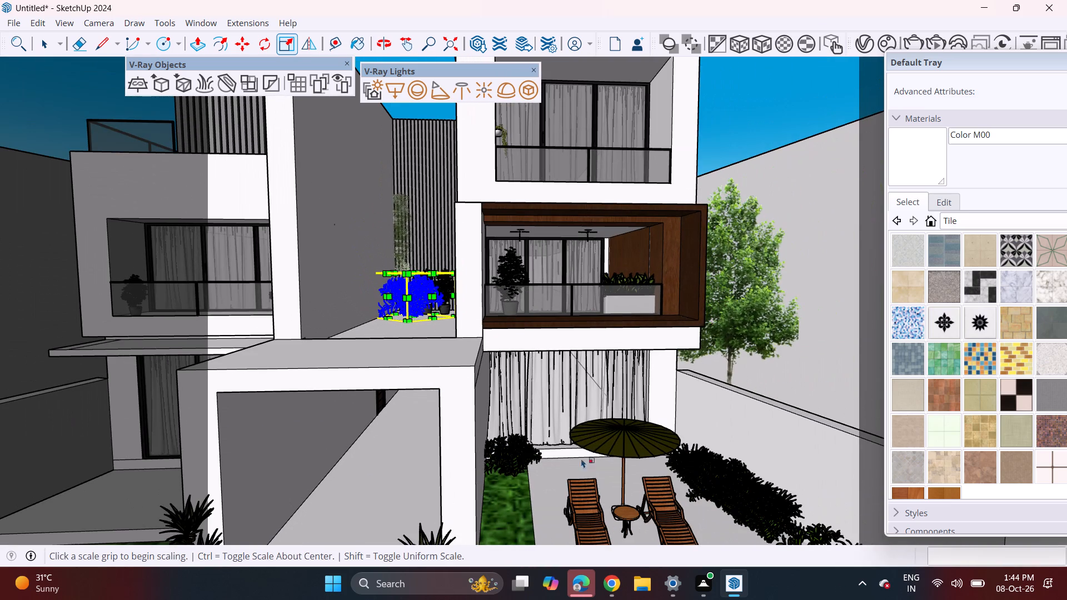
shift+middle_drag(587, 451, 437, 310)
middle_drag(547, 378, 569, 462)
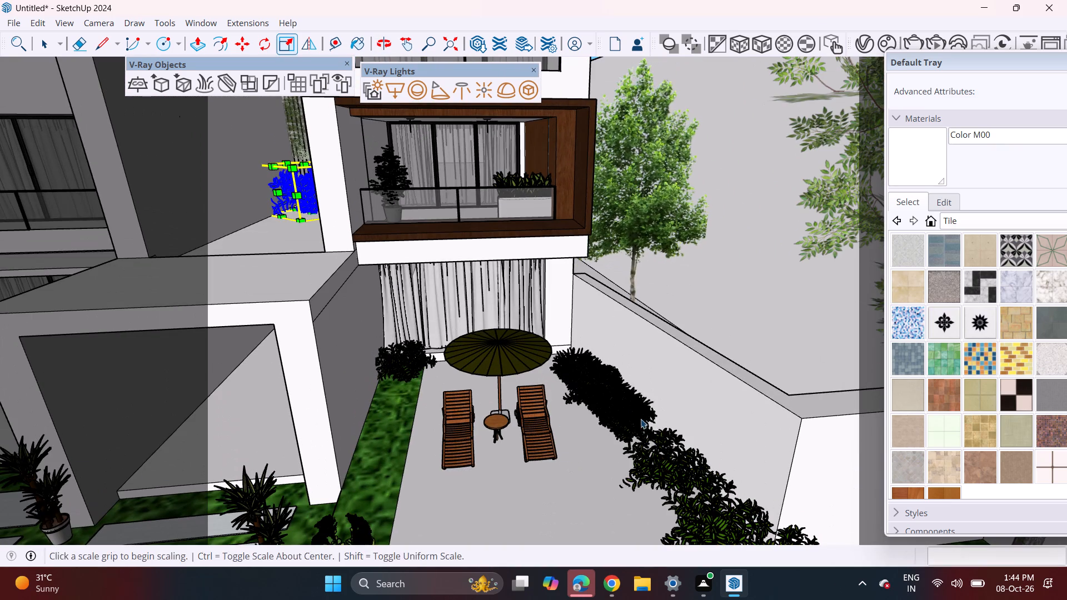
key(space)
click(633, 413)
key(Delete)
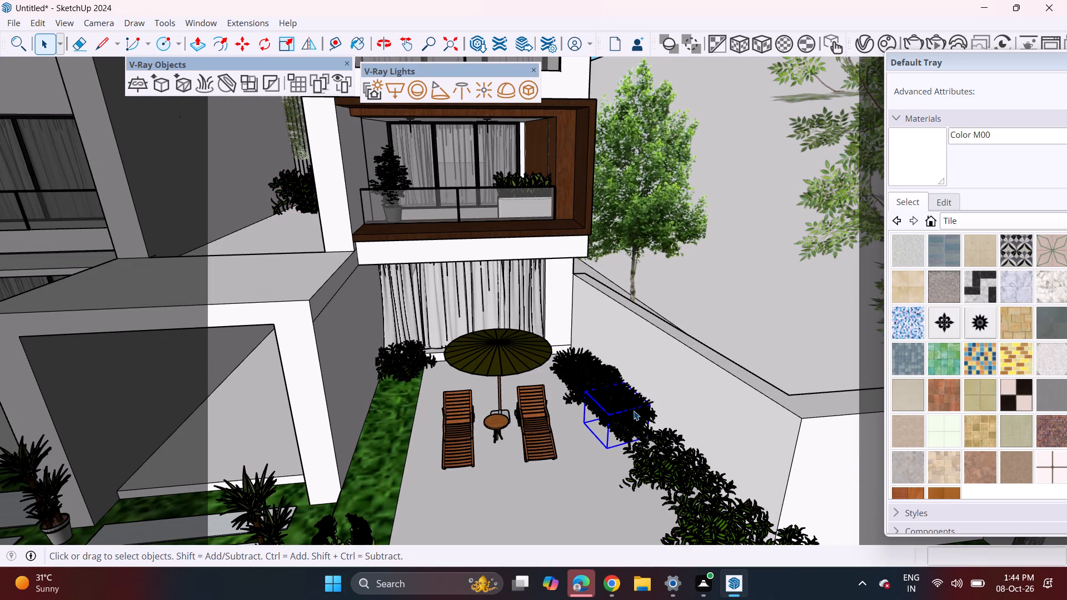
key(Delete)
key(Delete)
click(615, 396)
key(Delete)
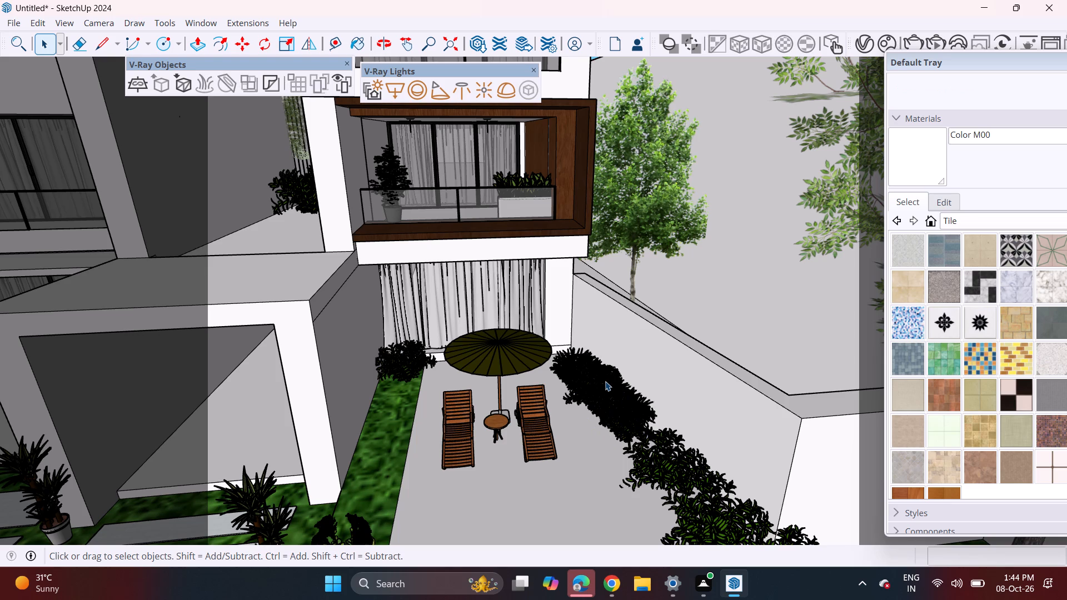
click(605, 381)
key(Delete)
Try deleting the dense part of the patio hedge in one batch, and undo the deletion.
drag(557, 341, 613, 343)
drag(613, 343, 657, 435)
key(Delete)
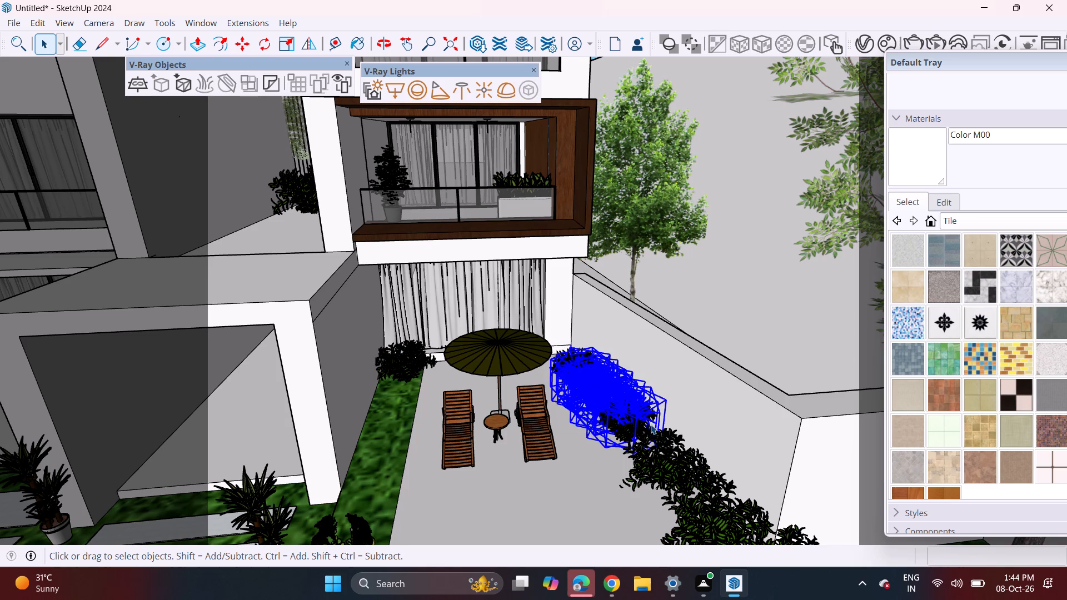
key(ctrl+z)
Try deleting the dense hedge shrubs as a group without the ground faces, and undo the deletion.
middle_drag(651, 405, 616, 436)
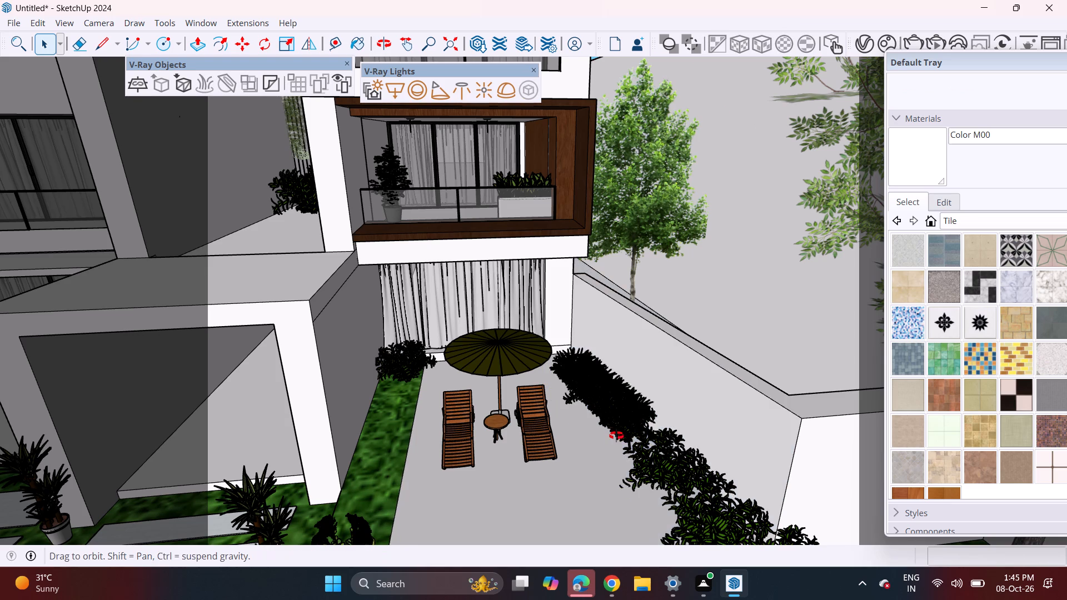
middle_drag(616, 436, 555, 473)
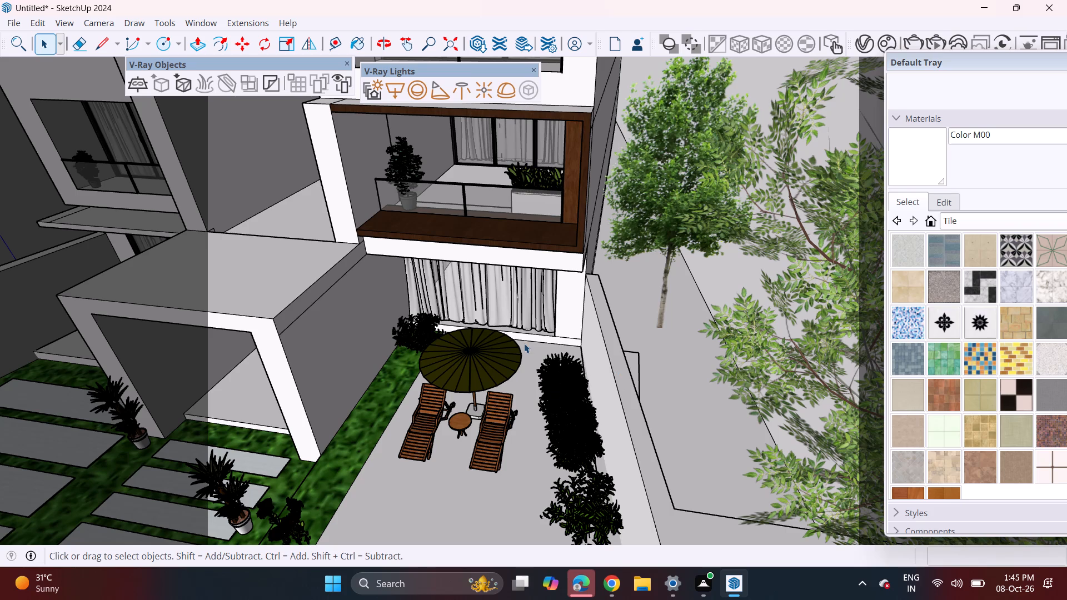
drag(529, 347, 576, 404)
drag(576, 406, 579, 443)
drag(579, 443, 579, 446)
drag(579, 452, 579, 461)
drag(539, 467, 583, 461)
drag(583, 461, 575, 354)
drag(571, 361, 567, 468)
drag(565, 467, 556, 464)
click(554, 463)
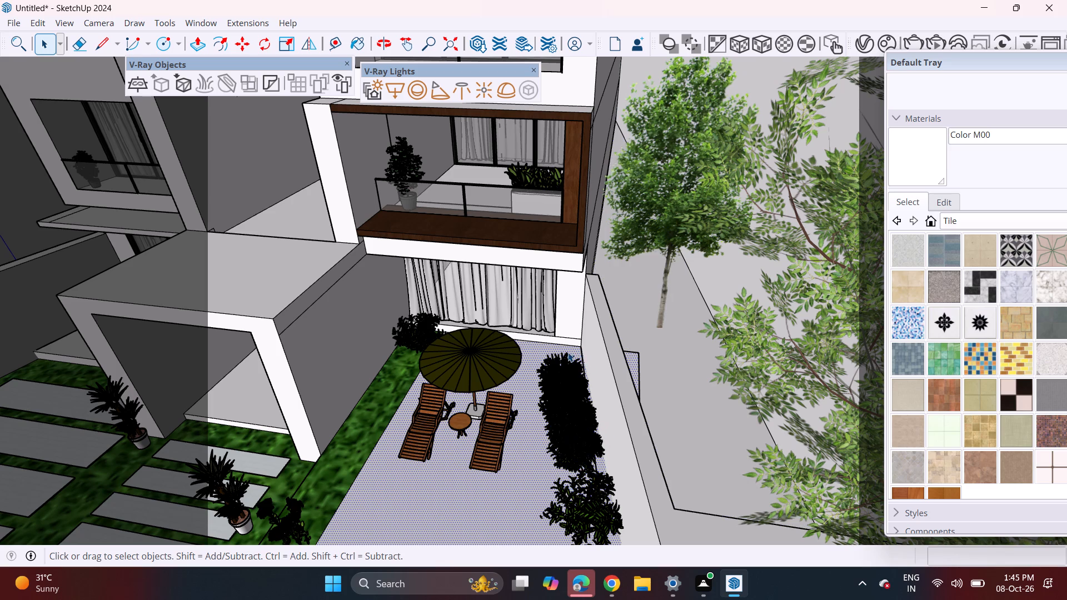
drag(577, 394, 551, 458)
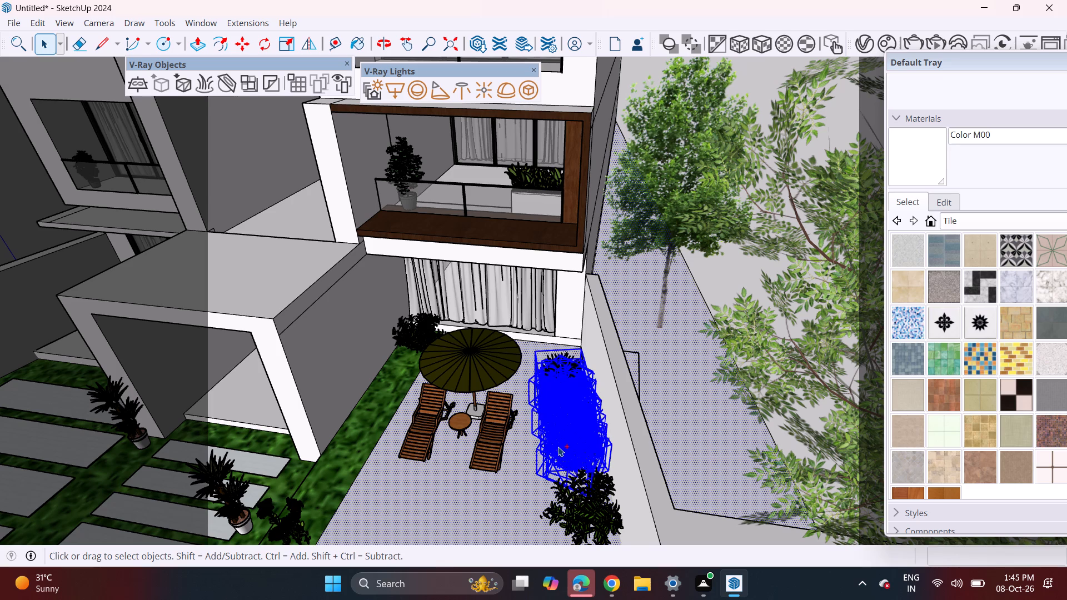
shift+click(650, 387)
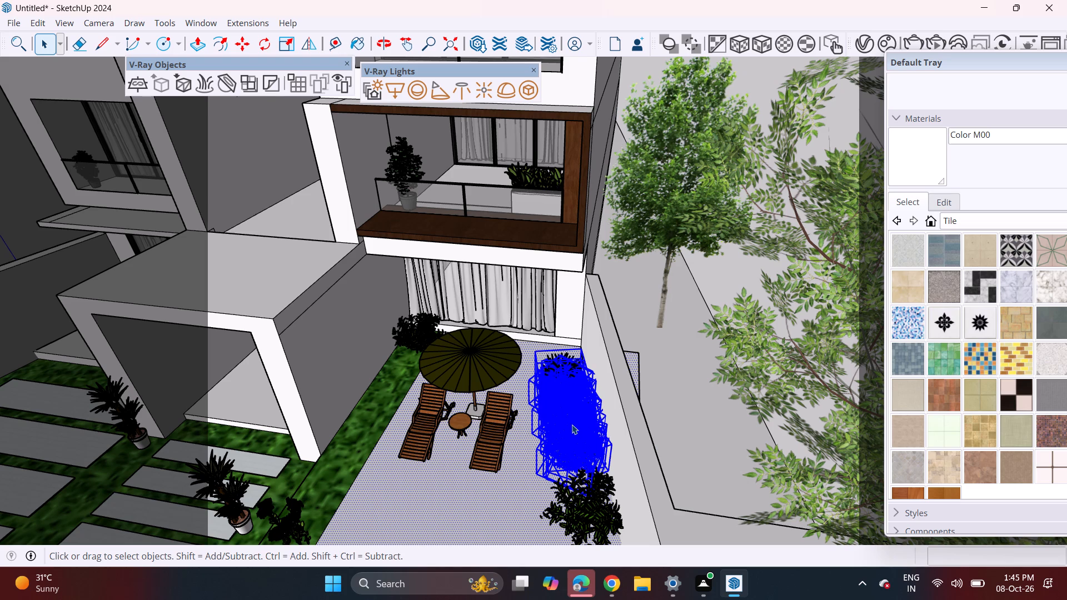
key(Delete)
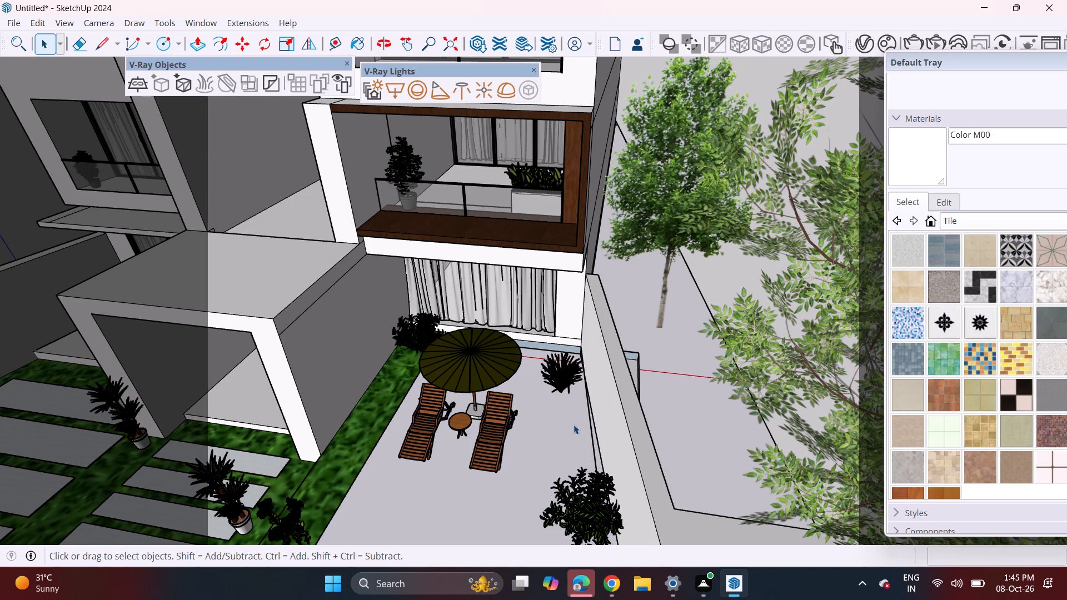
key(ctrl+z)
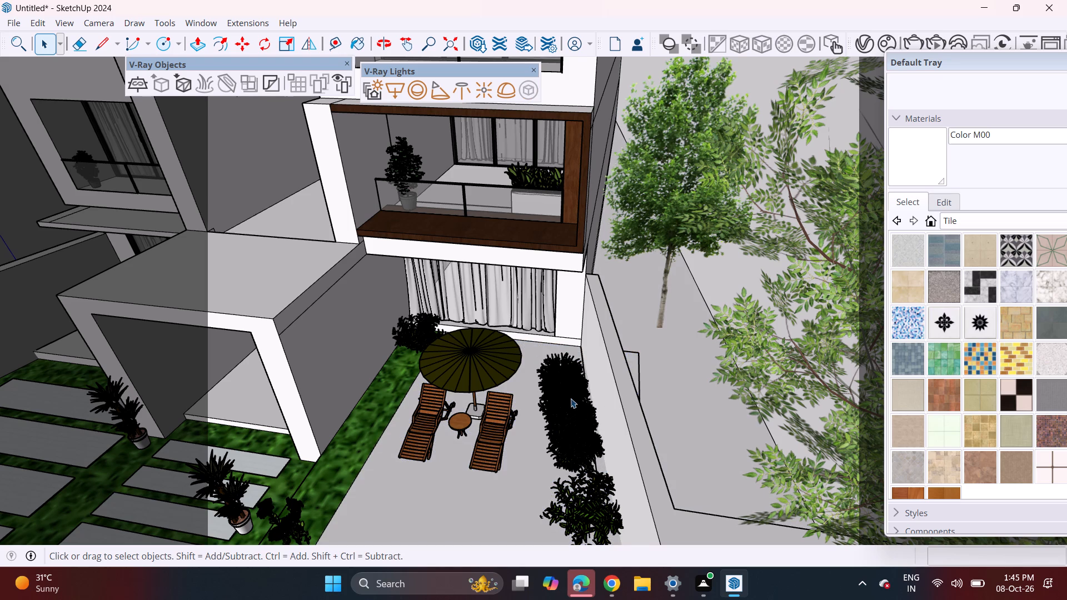
Delete overlapping shrubs one at a time along the middle of the dense patio hedge.
click(566, 379)
key(Delete)
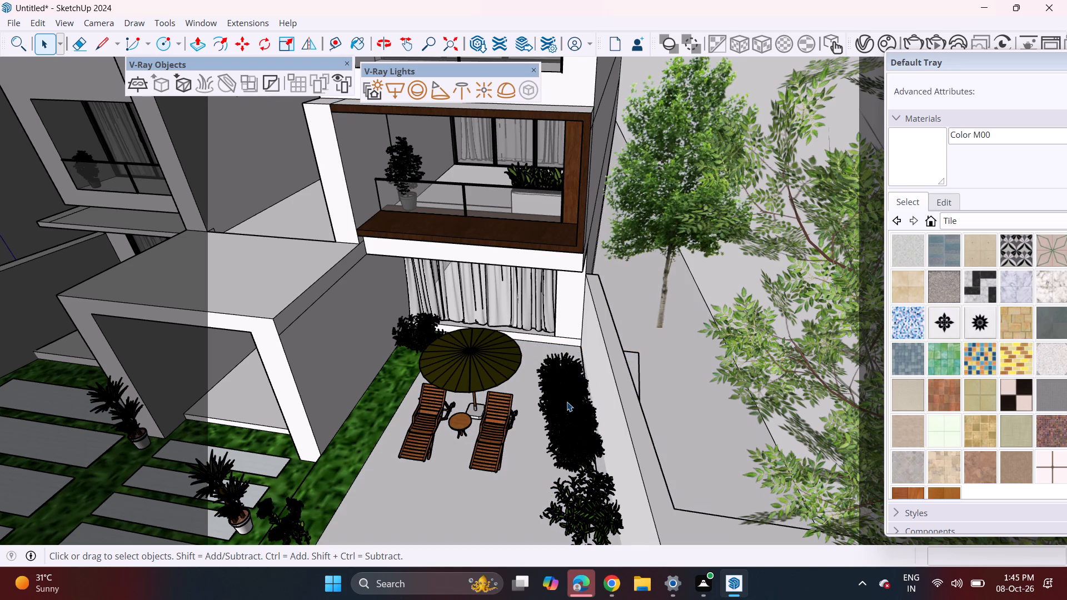
click(567, 402)
key(Delete)
click(570, 423)
key(Delete)
click(571, 432)
key(Delete)
click(571, 415)
key(Delete)
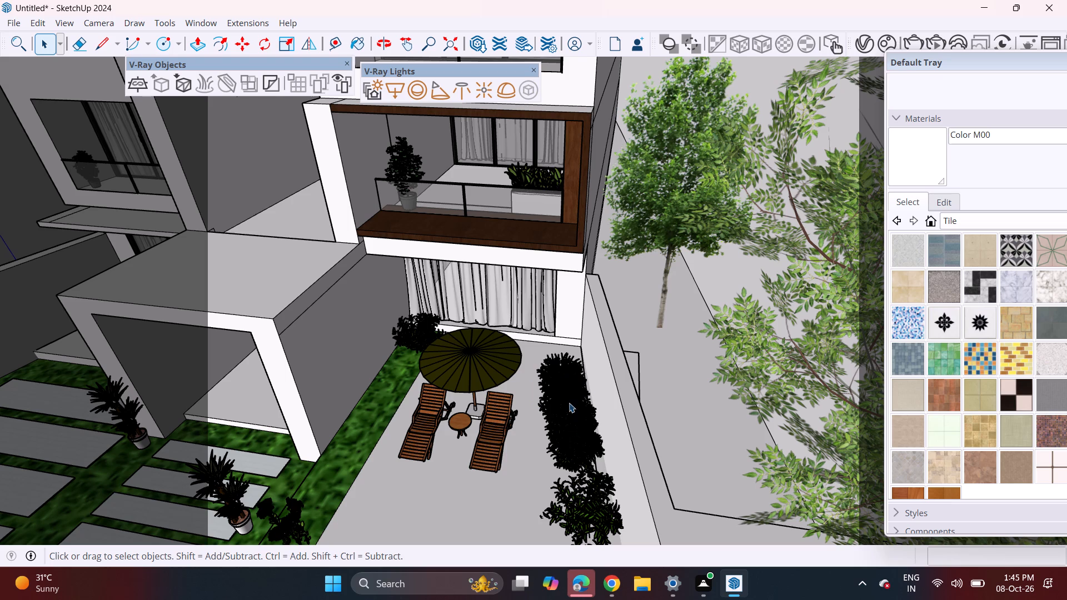
Delete further overlapping shrubs one at a time, working from the hedge's middle toward its house end.
click(569, 399)
key(Delete)
click(566, 384)
key(Delete)
click(565, 373)
key(Delete)
click(563, 363)
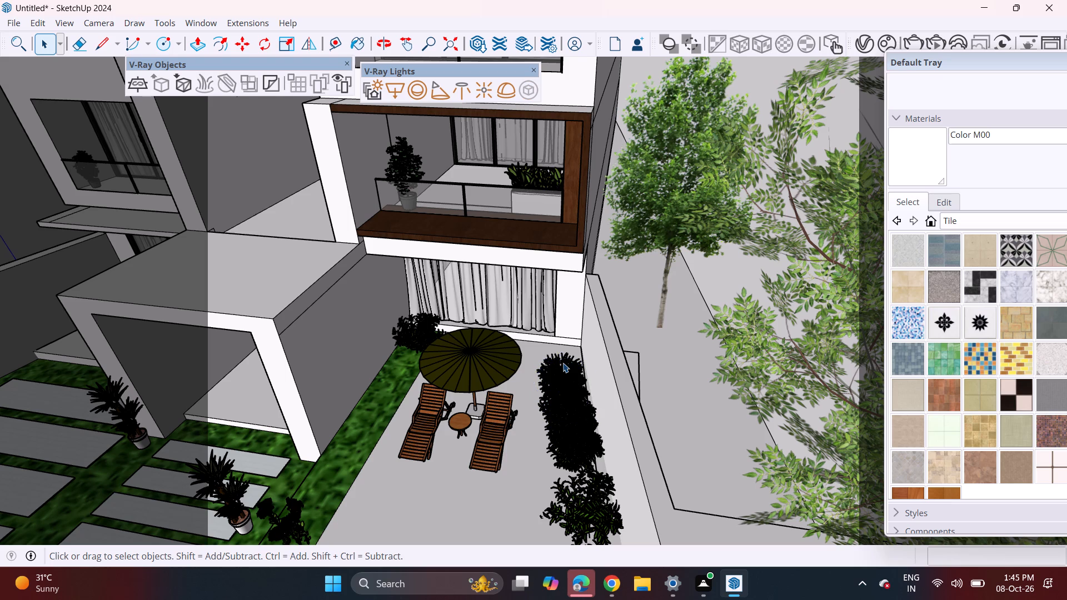
key(Delete)
click(563, 363)
key(Delete)
click(562, 359)
key(Delete)
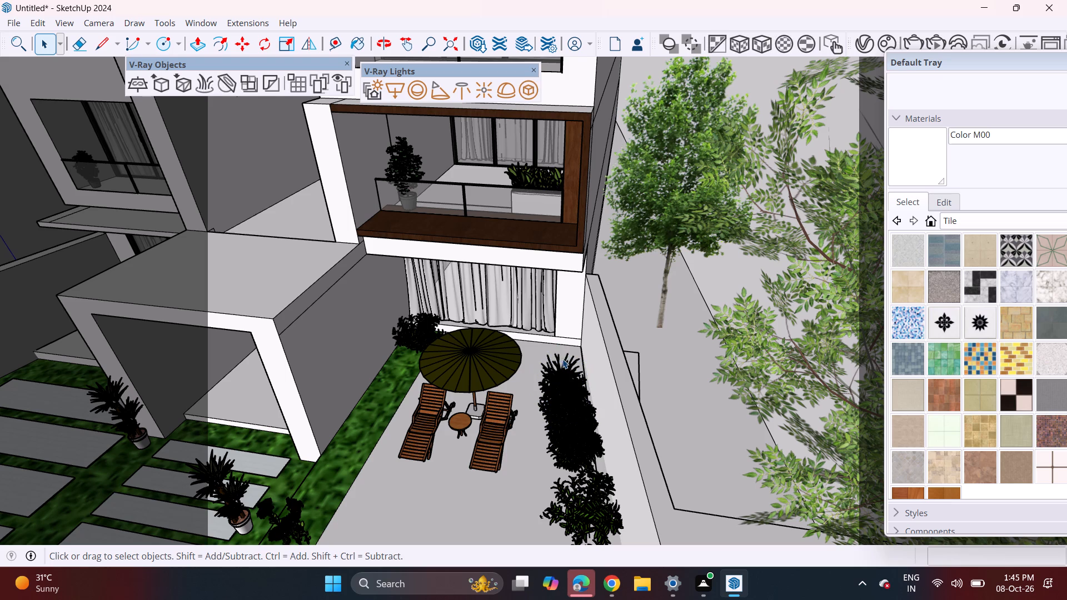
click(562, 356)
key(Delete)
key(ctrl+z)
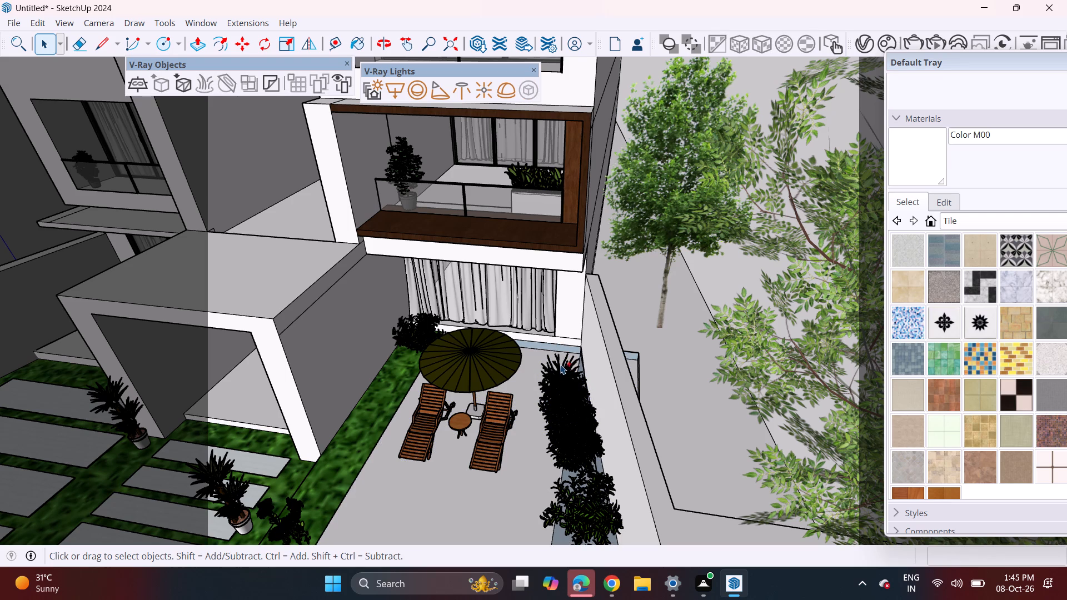
Delete overlapping shrubs one at a time at the house end of the patio hedge.
click(566, 359)
key(Delete)
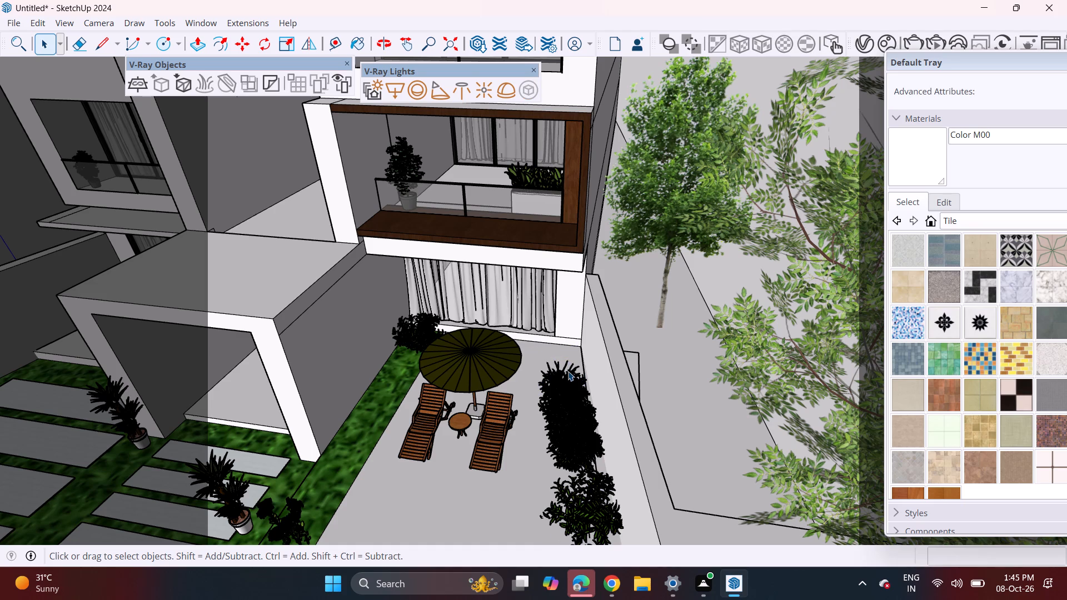
click(568, 371)
key(Delete)
click(565, 363)
key(Delete)
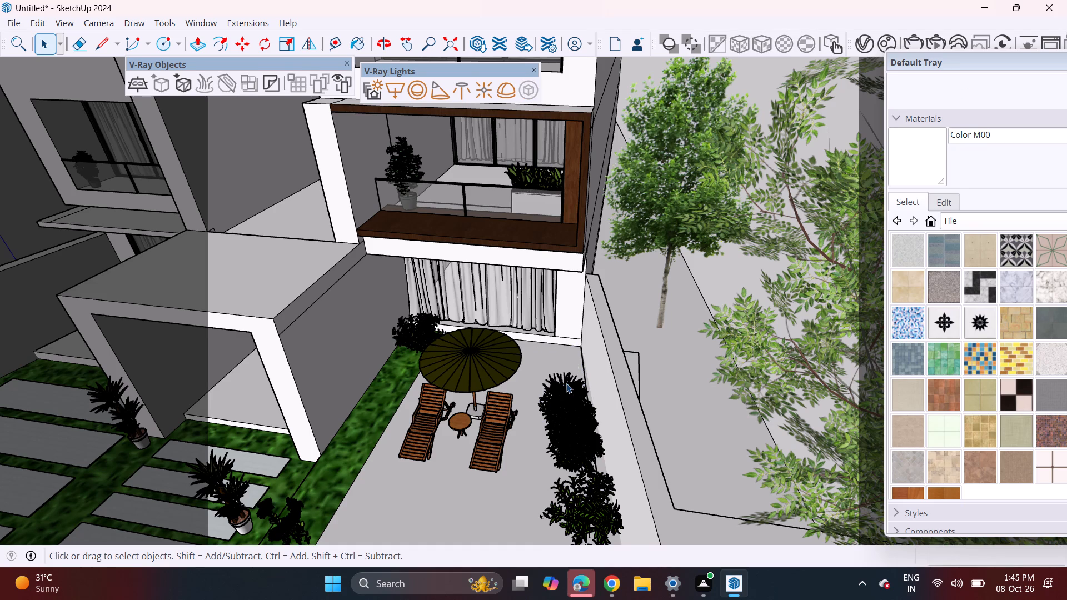
click(566, 383)
key(Delete)
click(567, 377)
key(Delete)
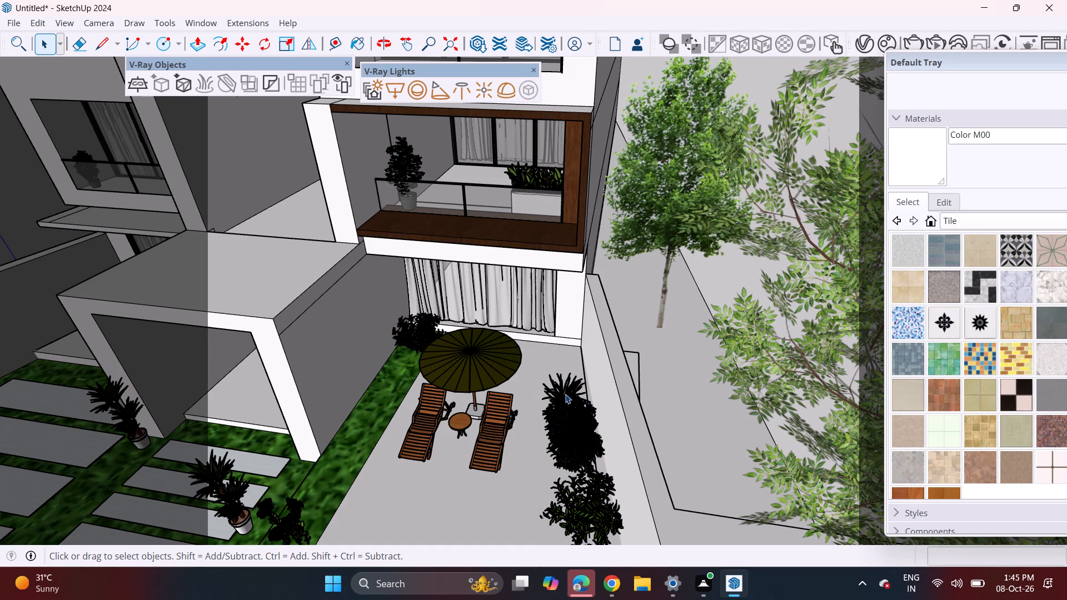
Delete more overlapping shrubs one at a time from the hedge's house end, level with the loungers' backrests.
click(565, 394)
key(Delete)
click(567, 392)
key(Delete)
click(567, 398)
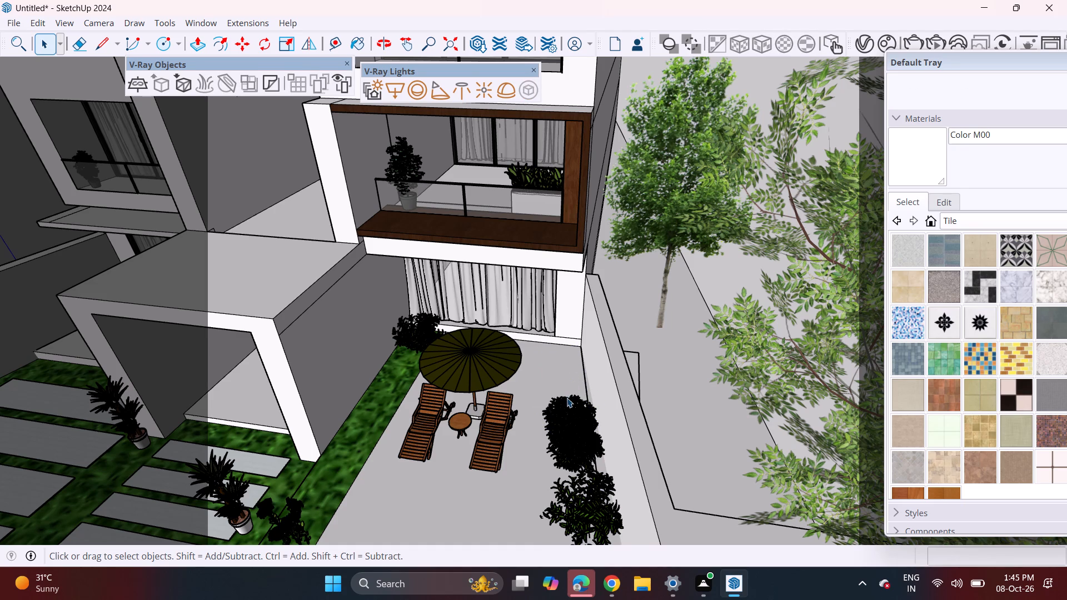
key(Delete)
click(567, 402)
key(Delete)
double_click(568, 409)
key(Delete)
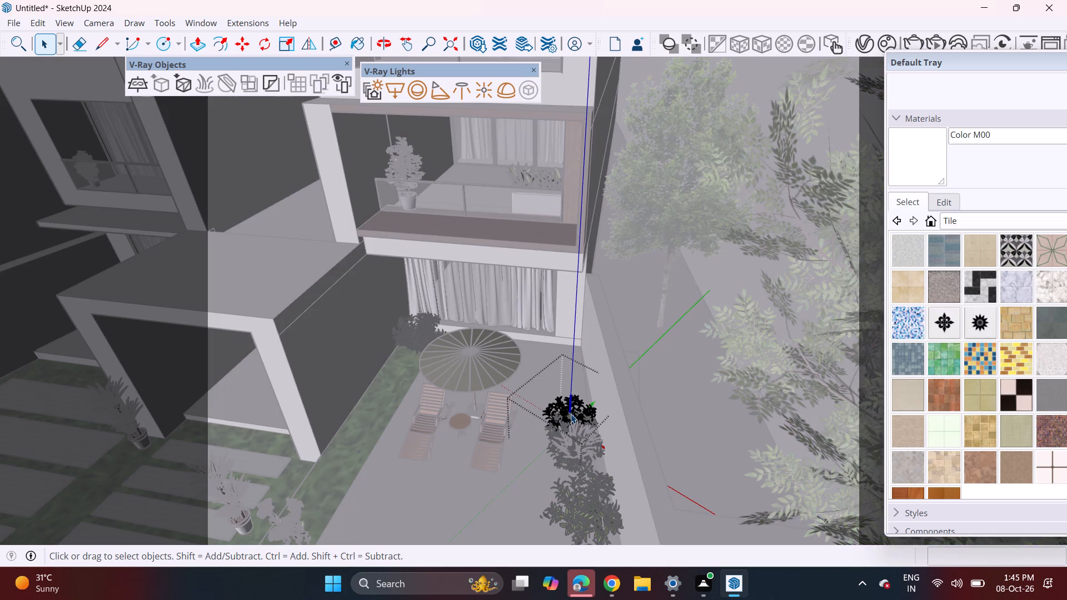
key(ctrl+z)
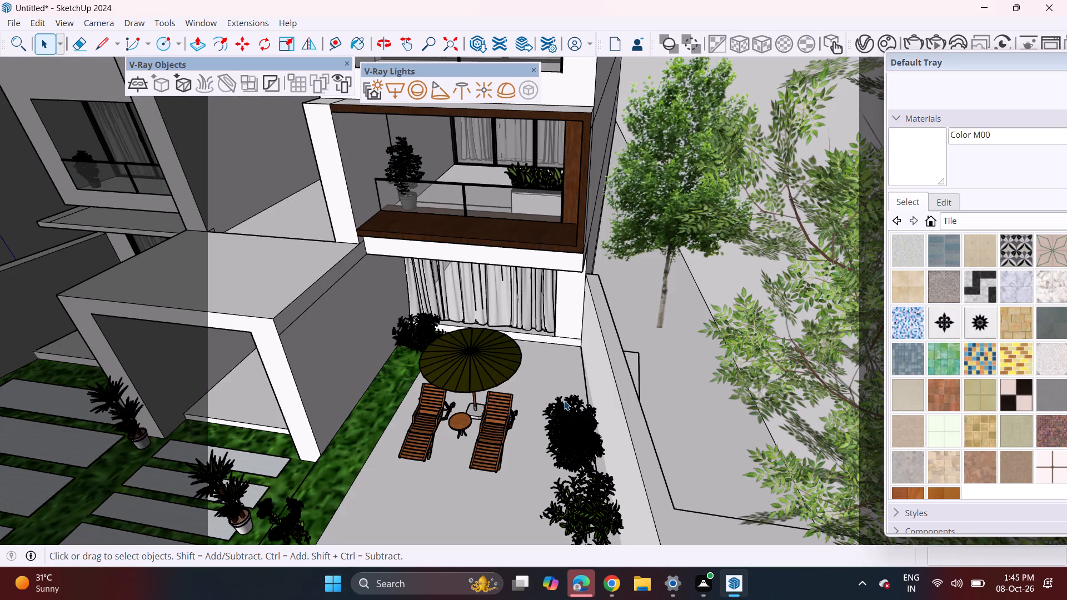
Delete the leafy and spiky shrubs stacked beside the sun loungers one at a time, working away from the house.
click(566, 401)
key(Delete)
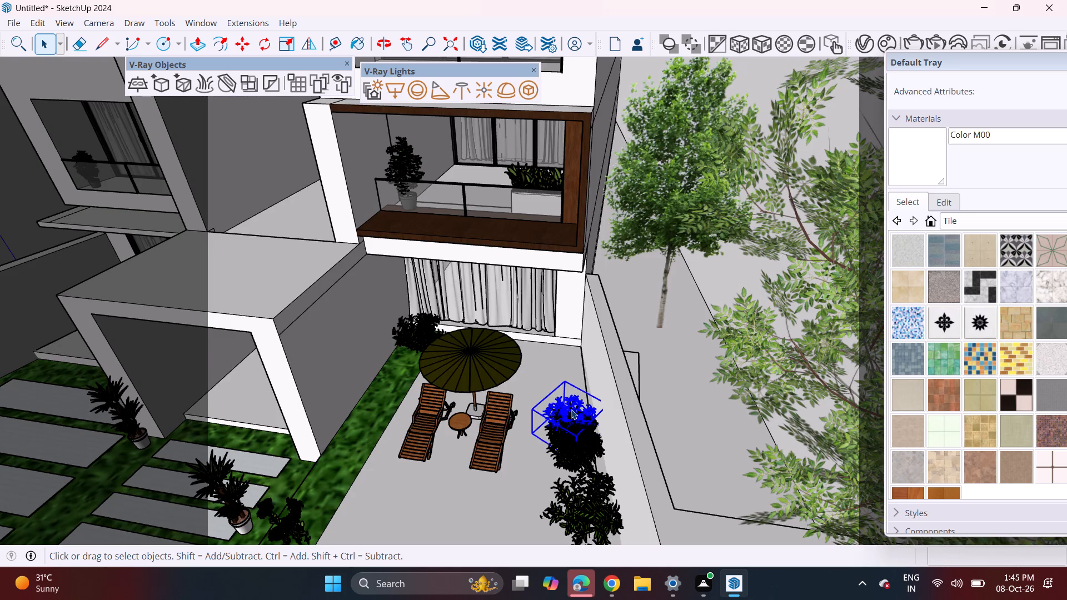
double_click(571, 415)
key(Delete)
click(569, 424)
click(626, 357)
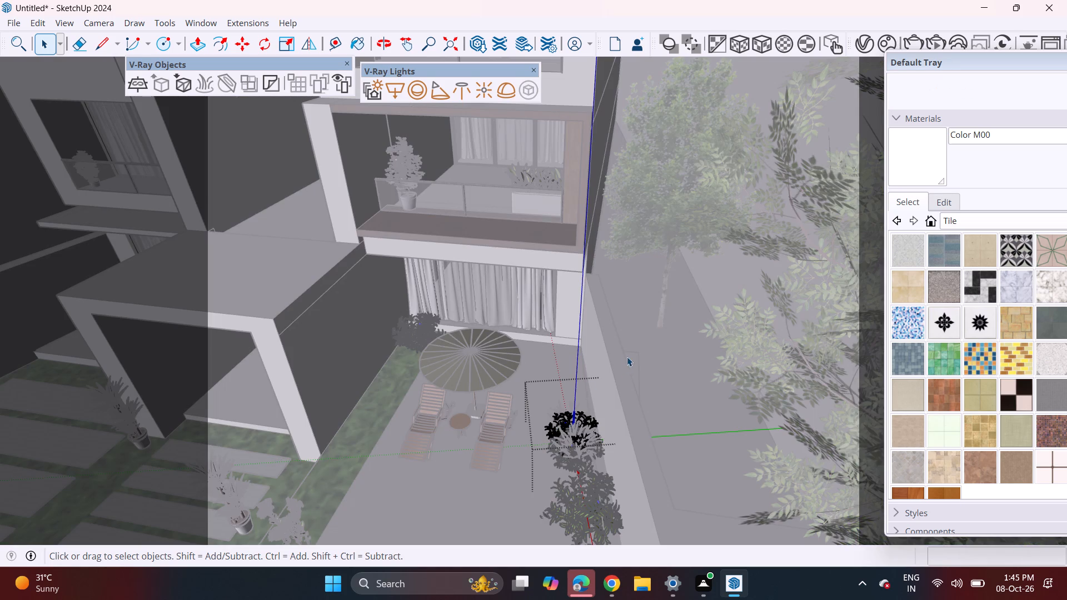
click(579, 411)
key(Delete)
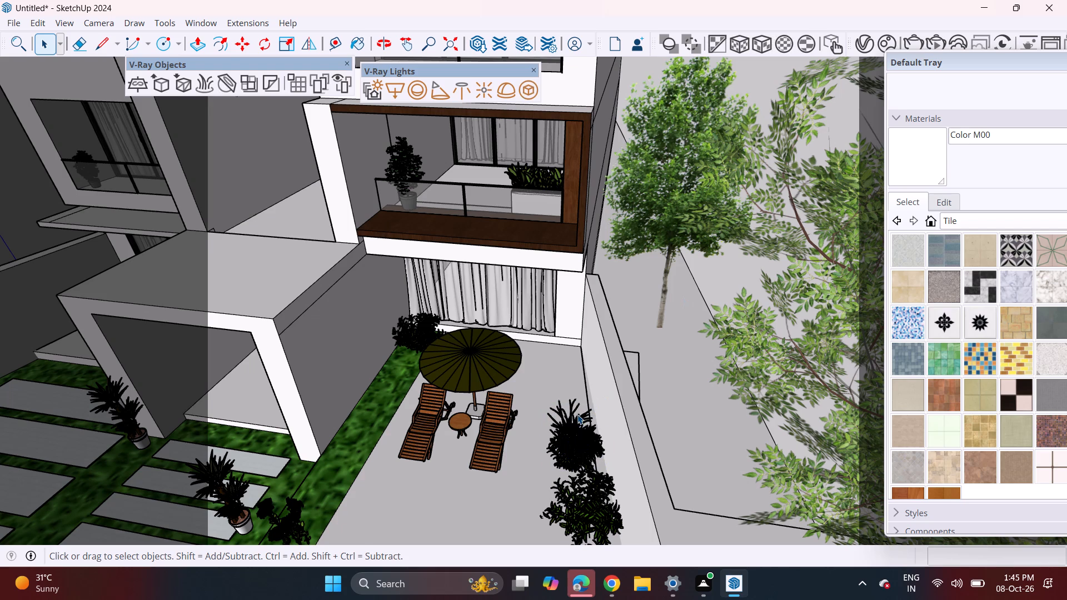
click(574, 408)
key(Delete)
click(576, 422)
key(Delete)
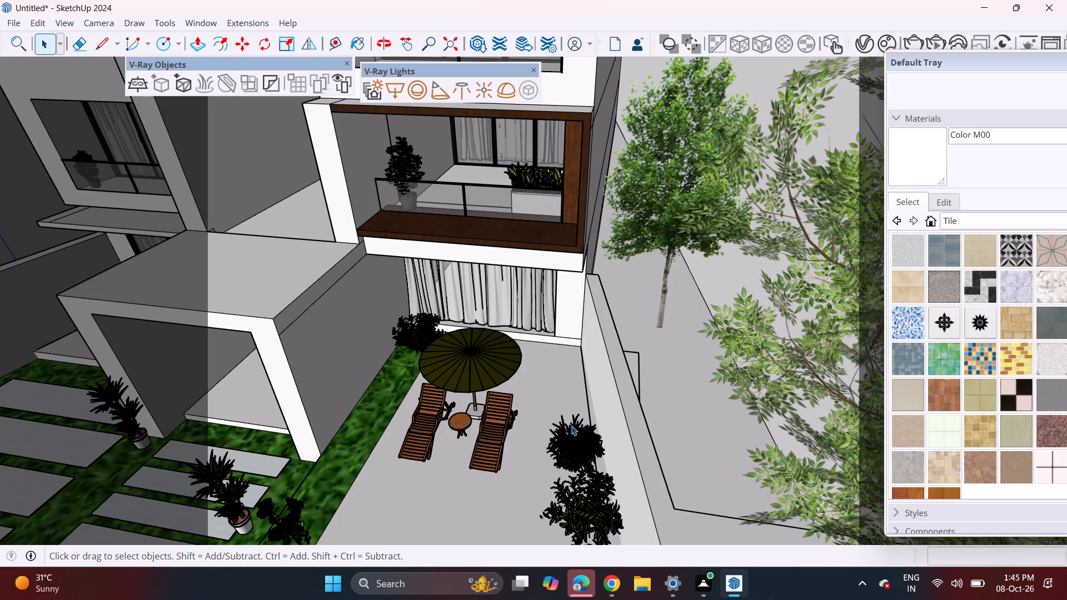
Delete the remaining overlapping shrubs one at a time in the clump just before the hedge's large leafy shrubs.
click(571, 426)
key(Delete)
click(574, 426)
key(Delete)
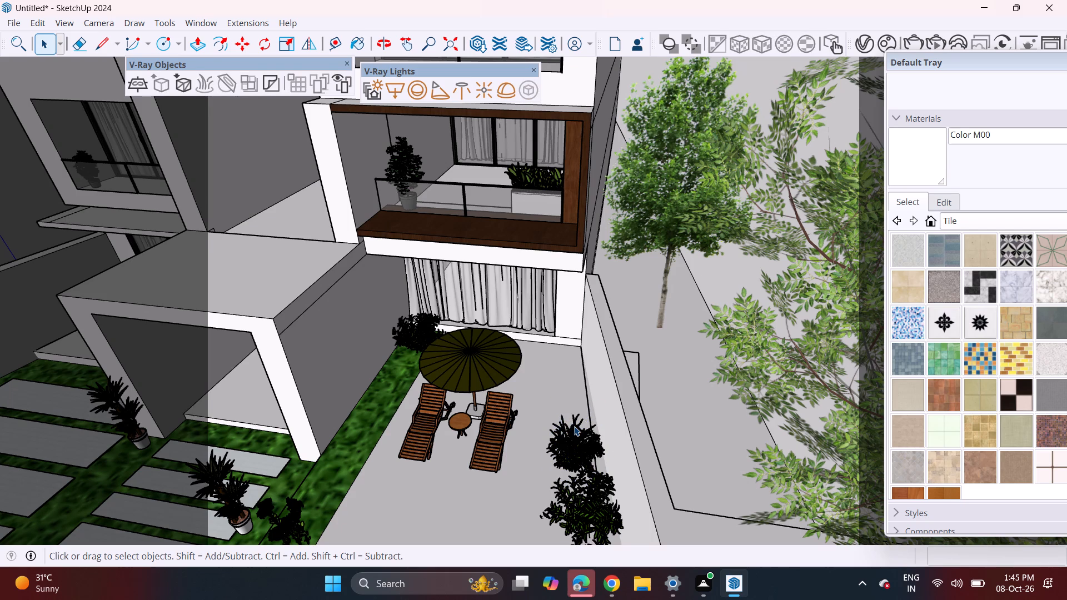
click(572, 426)
key(Delete)
click(576, 428)
key(Delete)
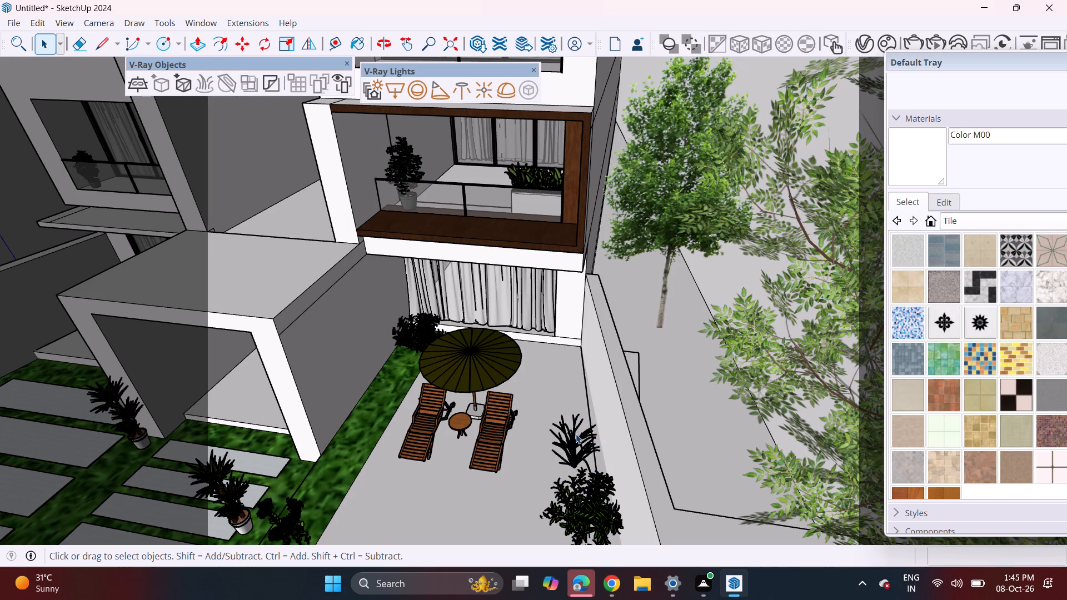
click(576, 434)
key(Delete)
key(Delete)
Delete the leftover spiky grass plant standing alone on the patio between the loungers and the boundary wall.
scroll(564, 437, down, 3)
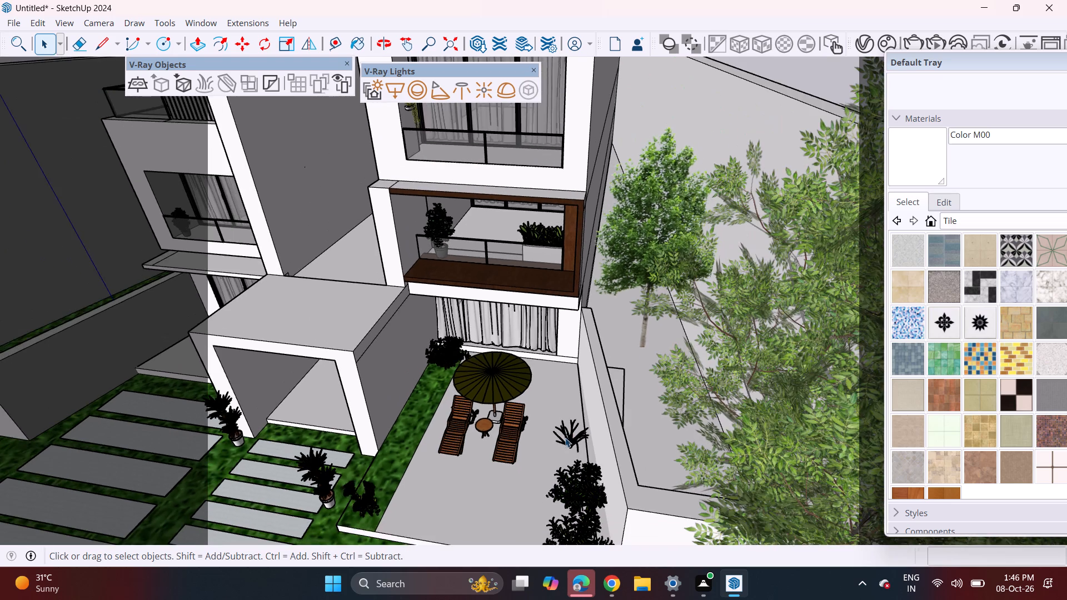
middle_click(565, 438)
scroll(565, 438, up, 2)
middle_drag(565, 438, 615, 412)
middle_drag(504, 379, 646, 342)
scroll(549, 316, up, 8)
click(561, 288)
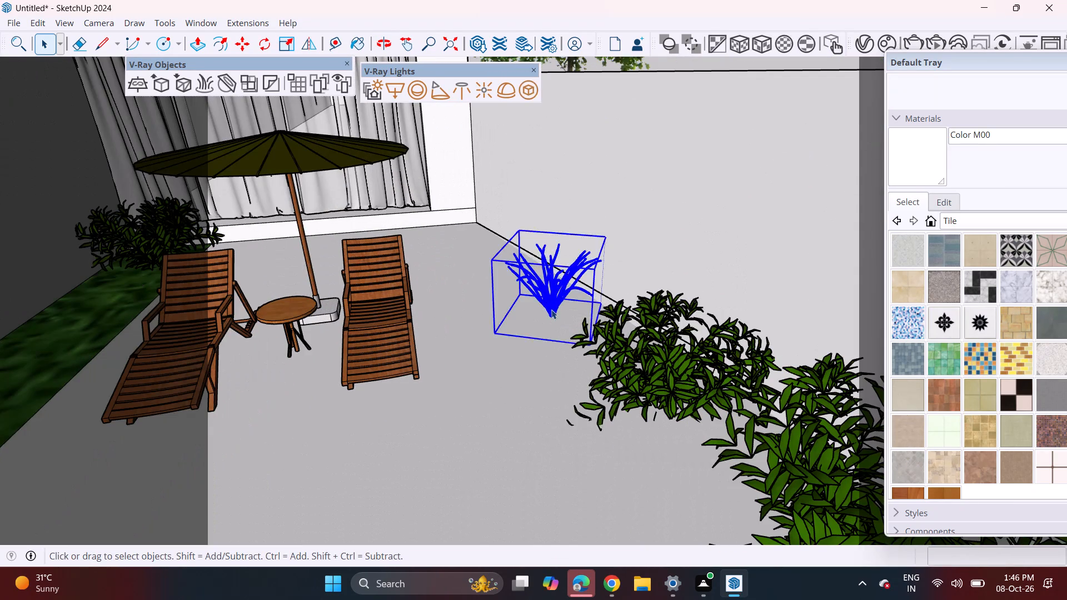
key(Delete)
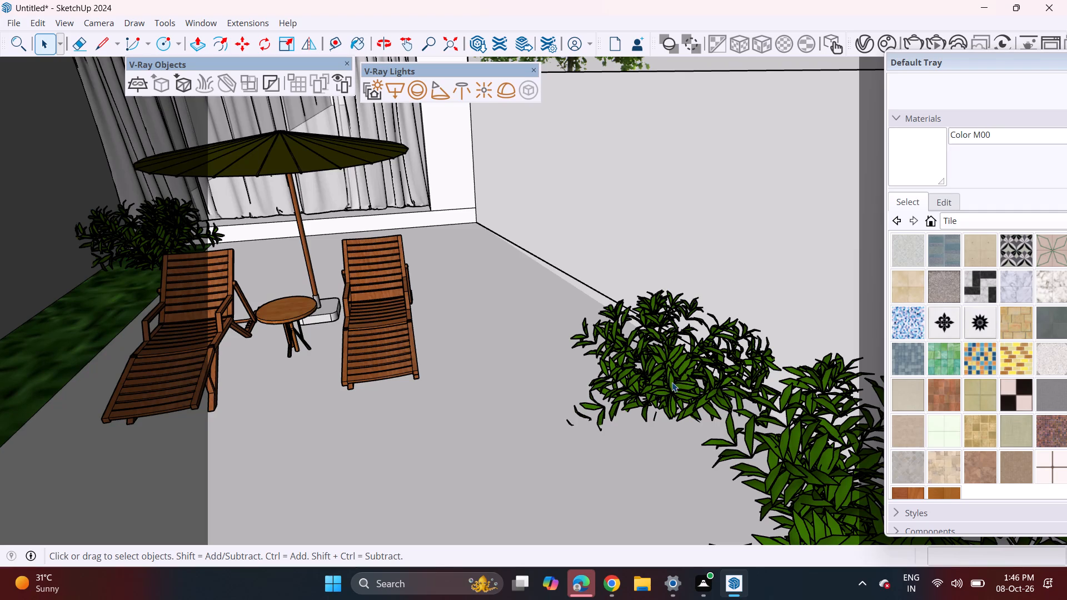
Copy the hedge's leafy shrub nearest the house three times in a row toward the house, offset about 2' 9", 3' 9" and 2' 3".
click(673, 388)
key(m)
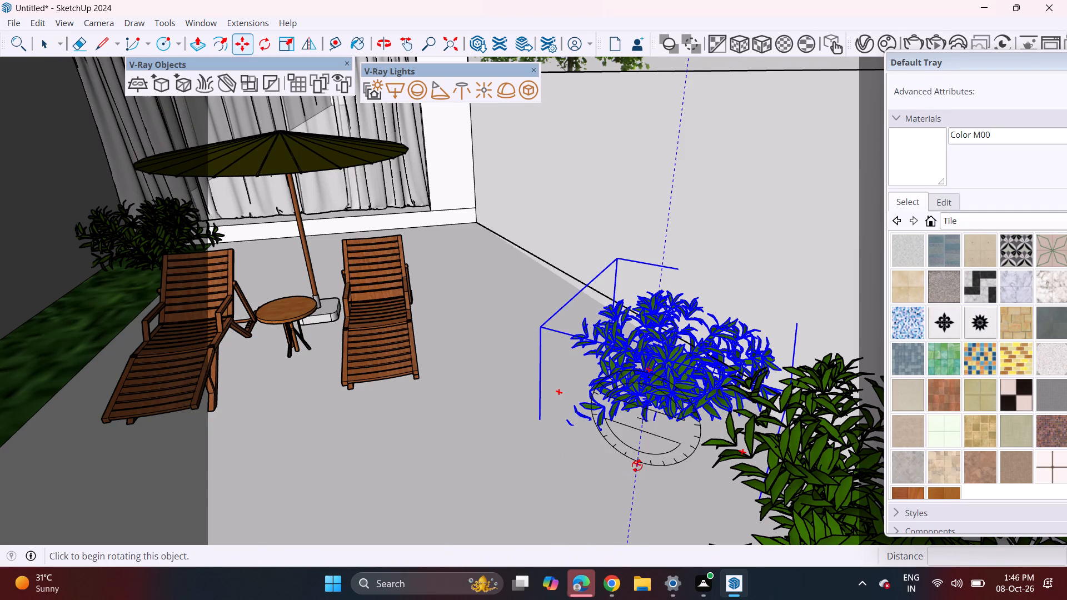
click(537, 442)
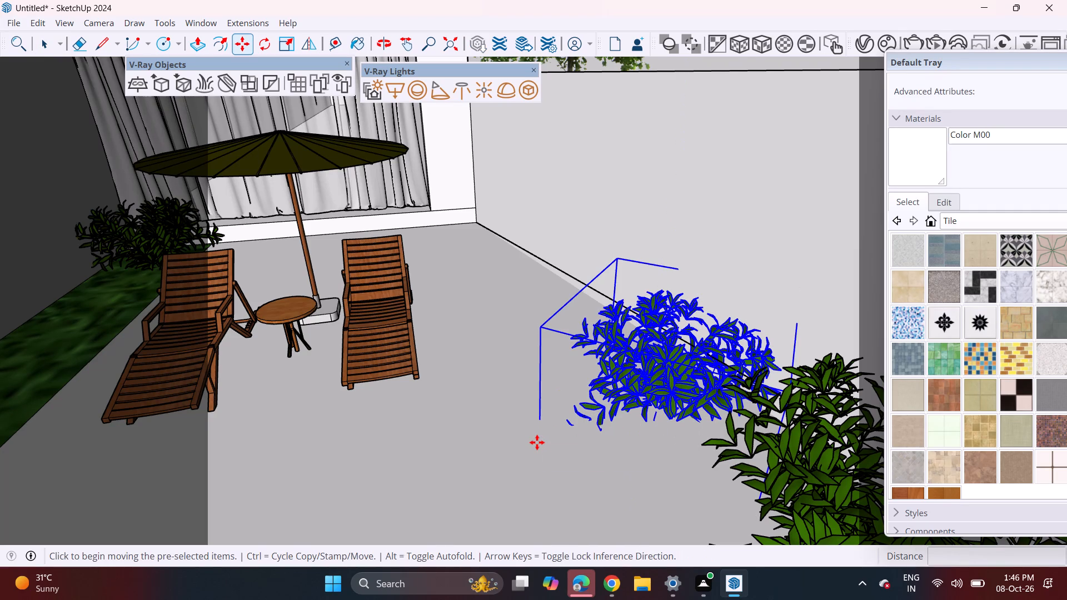
click(478, 374)
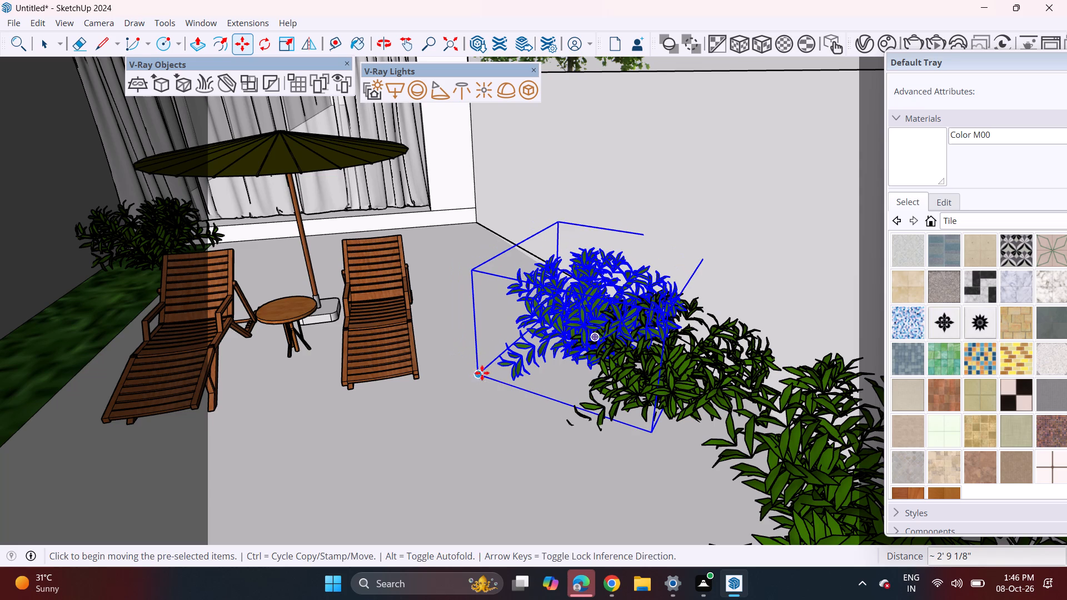
click(477, 373)
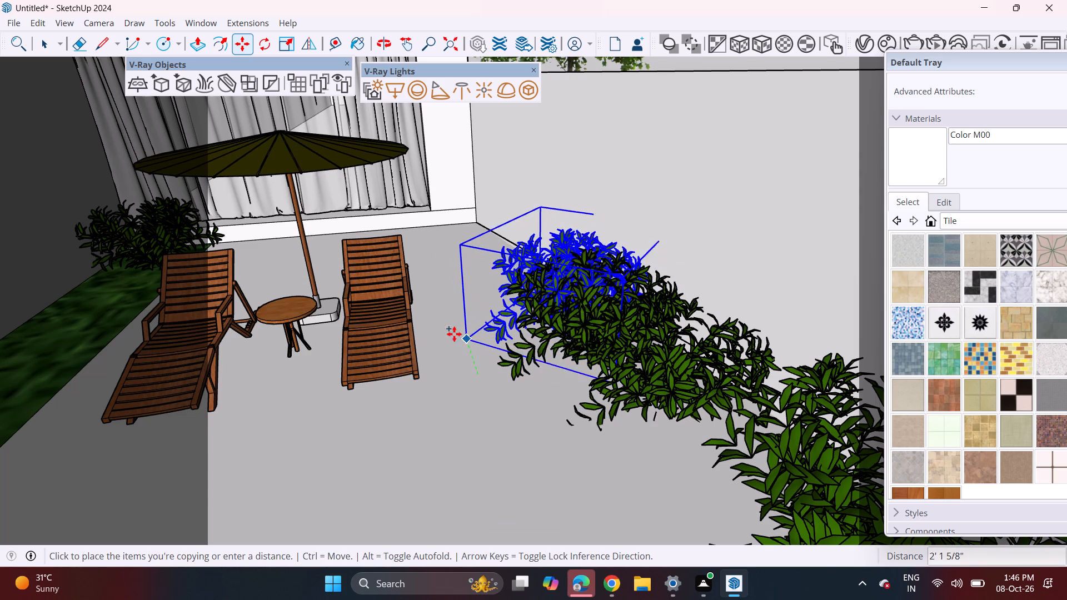
click(437, 322)
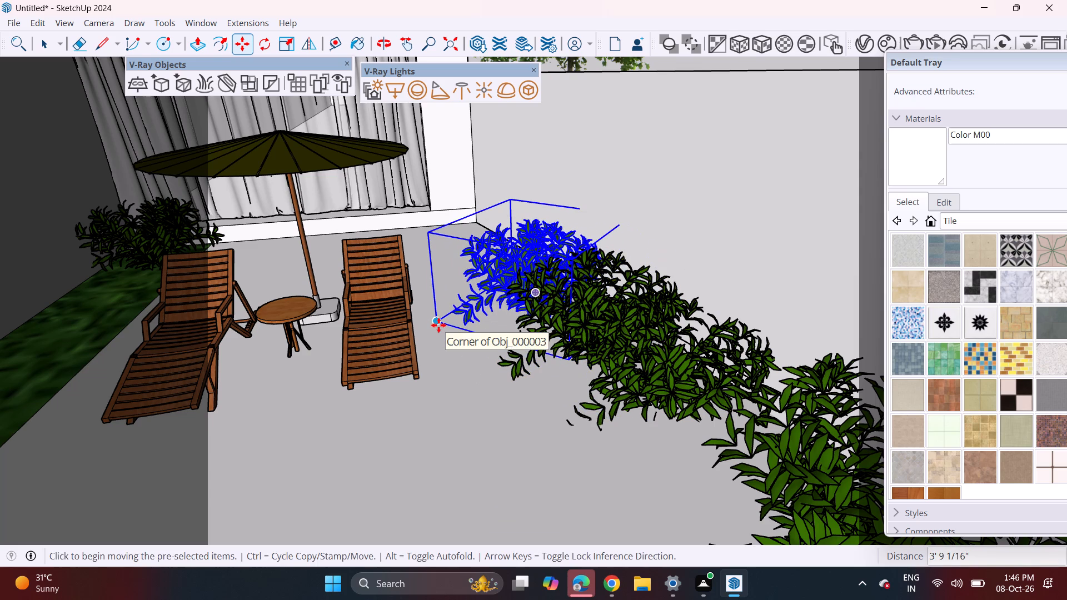
click(436, 323)
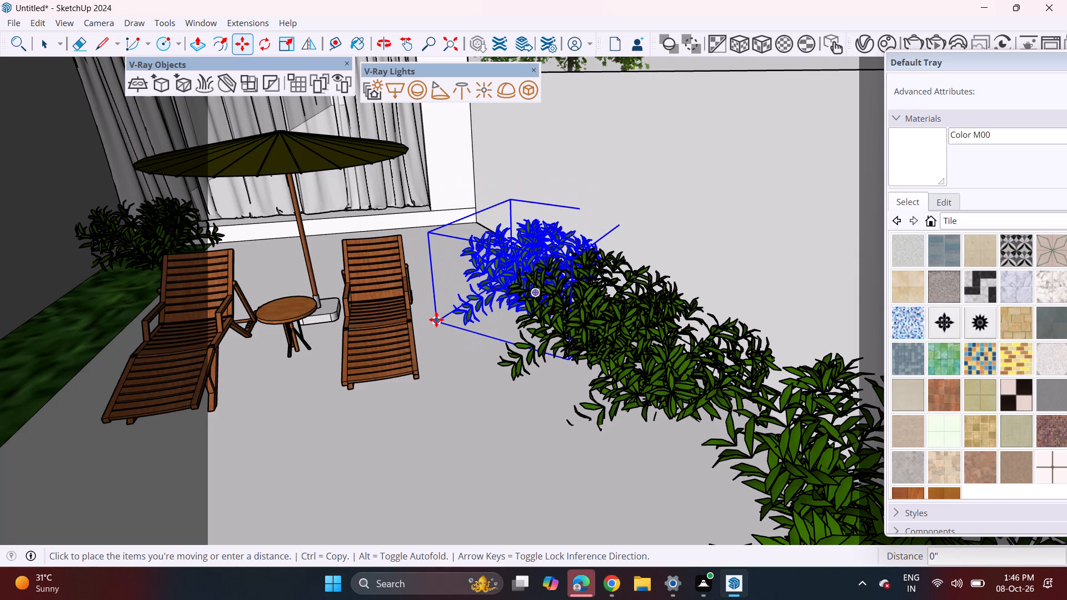
click(436, 322)
click(432, 322)
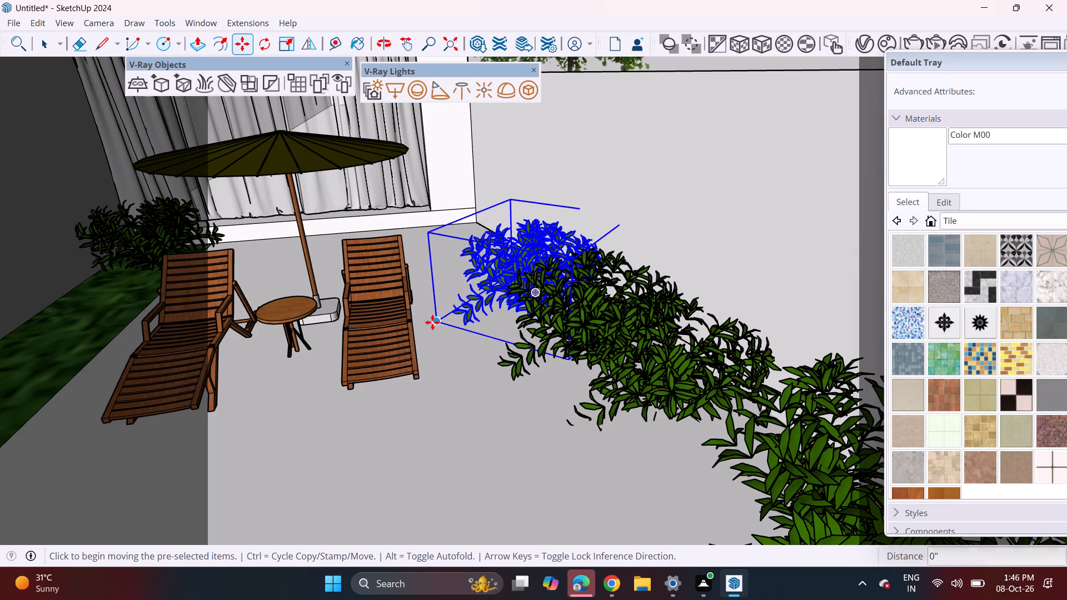
click(416, 287)
scroll(487, 337, down, 13)
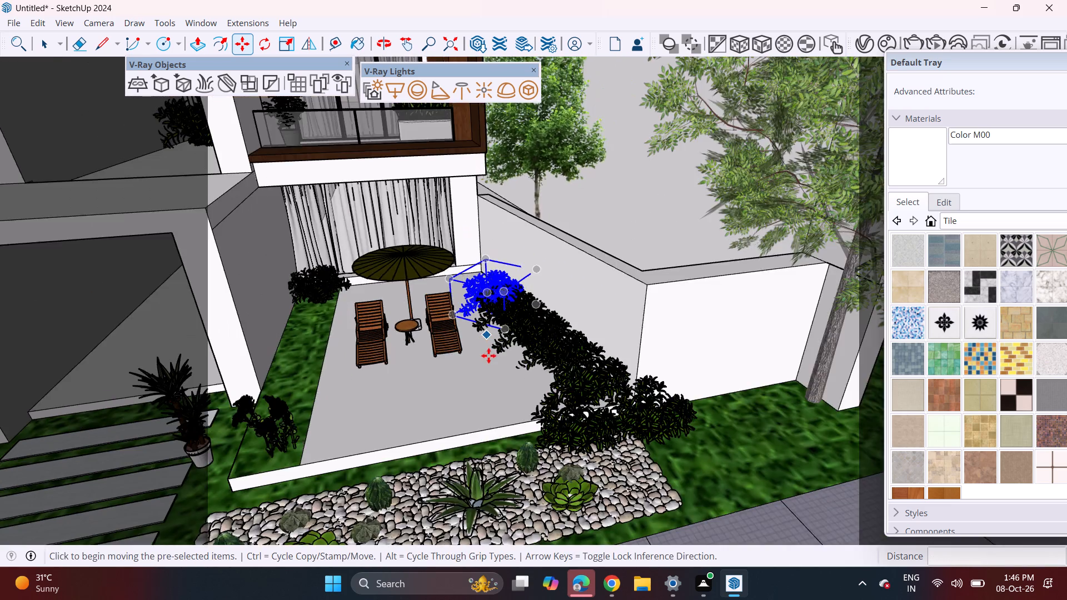
scroll(488, 356, down, 4)
key(space)
click(832, 322)
Examine the rebuilt patio hedge and the whole front exterior from street level and nearby angles.
middle_drag(535, 383, 518, 314)
middle_drag(483, 307, 475, 305)
shift+middle_drag(403, 341, 510, 367)
middle_drag(499, 378, 438, 359)
scroll(438, 356, up, 3)
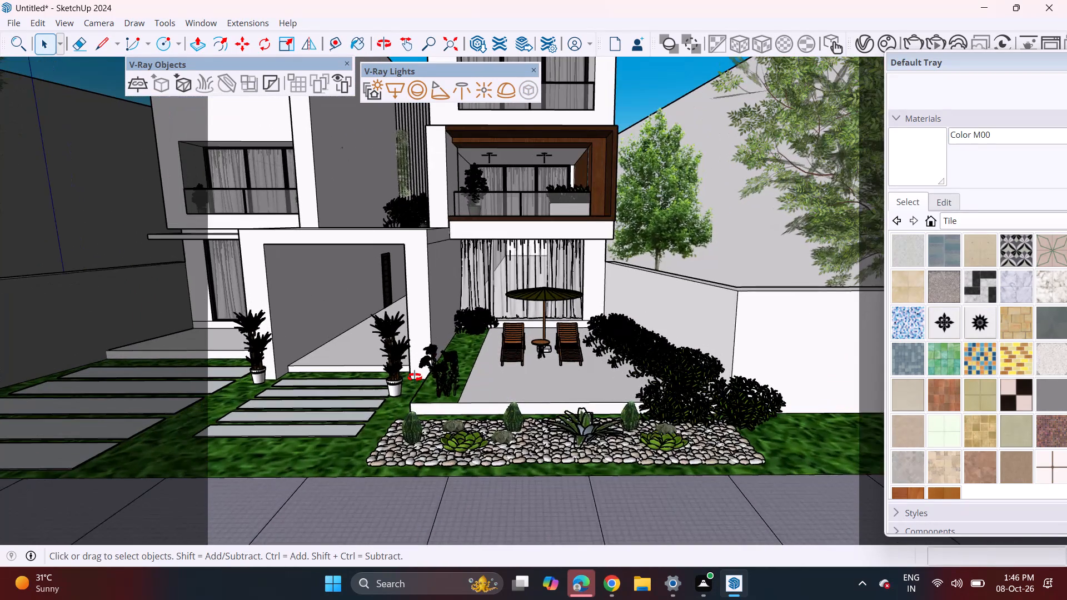
middle_drag(415, 377, 461, 379)
scroll(461, 379, down, 6)
shift+middle_drag(425, 394, 497, 412)
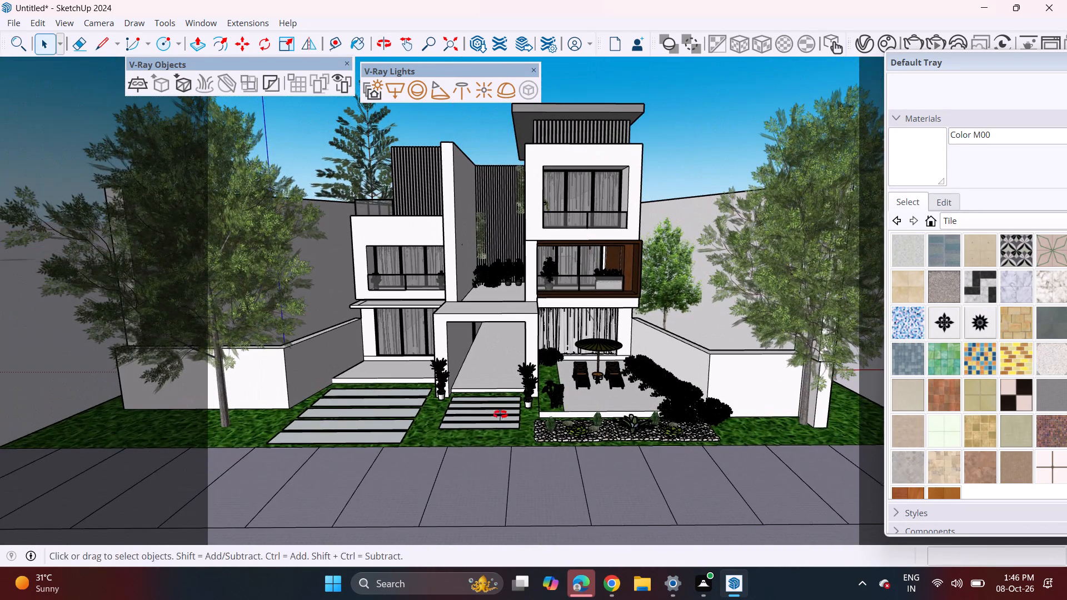
middle_drag(500, 414, 501, 397)
middle_drag(497, 386, 517, 394)
scroll(508, 397, up, 1)
middle_drag(507, 392, 462, 421)
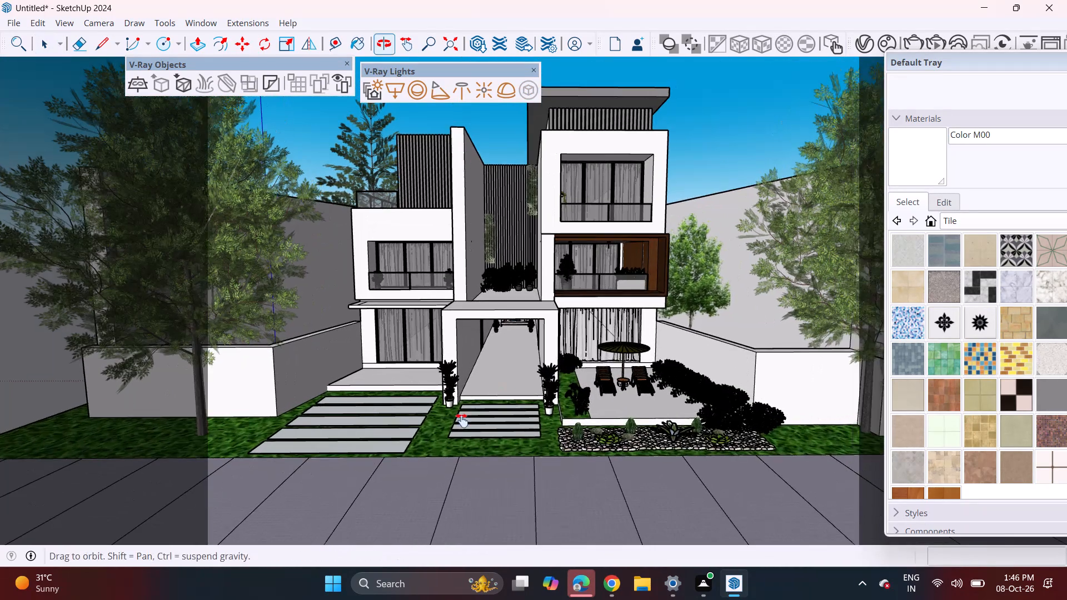
middle_drag(462, 421, 464, 412)
middle_drag(464, 412, 477, 392)
scroll(472, 394, up, 1)
shift+middle_drag(472, 394, 478, 412)
scroll(472, 413, down, 2)
shift+middle_click(468, 412)
scroll(463, 404, up, 1)
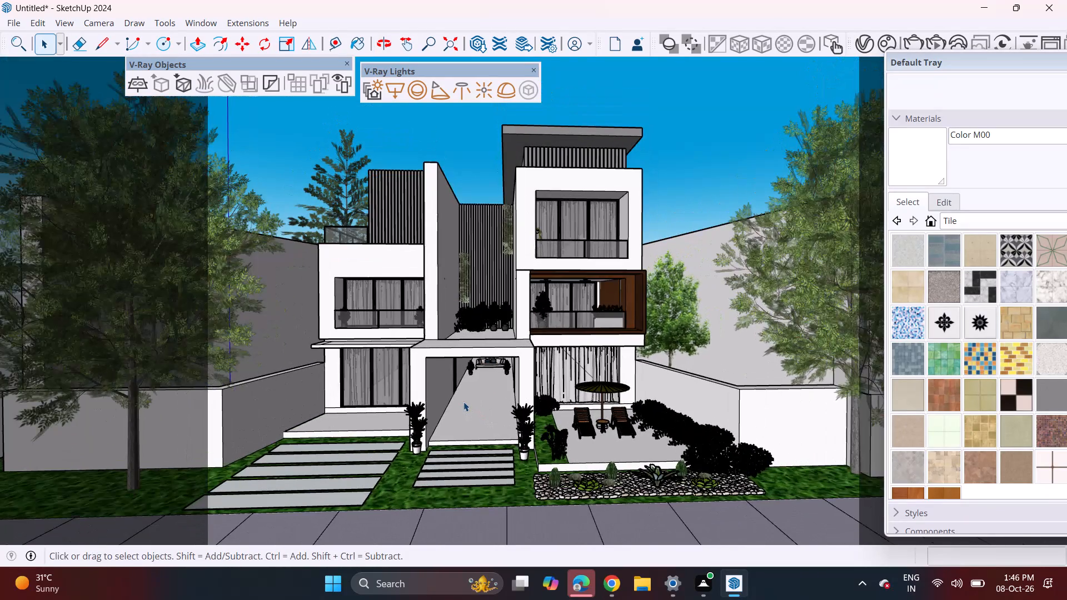
shift+middle_drag(478, 370, 485, 349)
middle_drag(485, 349, 485, 334)
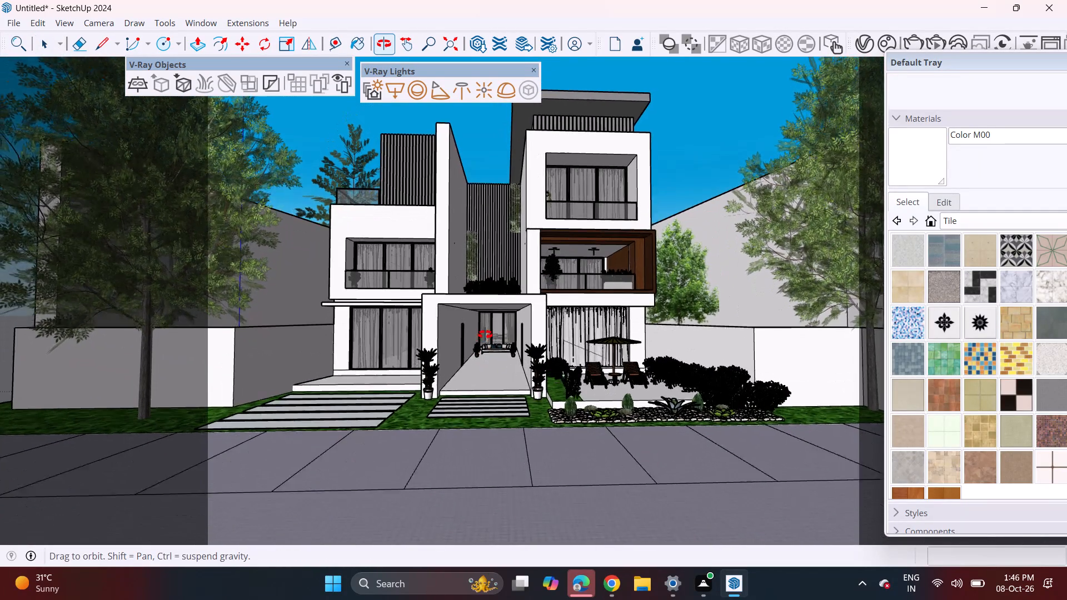
middle_drag(485, 334, 493, 323)
middle_drag(493, 323, 491, 337)
middle_click(491, 339)
shift+middle_drag(486, 343, 490, 343)
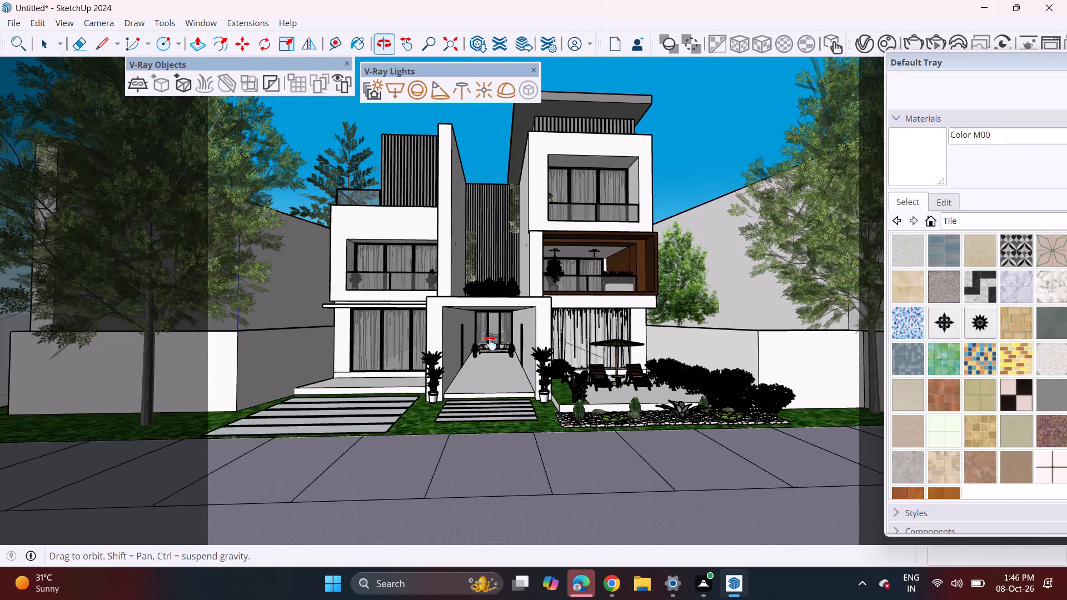
shift+middle_drag(490, 343, 496, 351)
middle_drag(487, 382, 468, 377)
middle_click(468, 377)
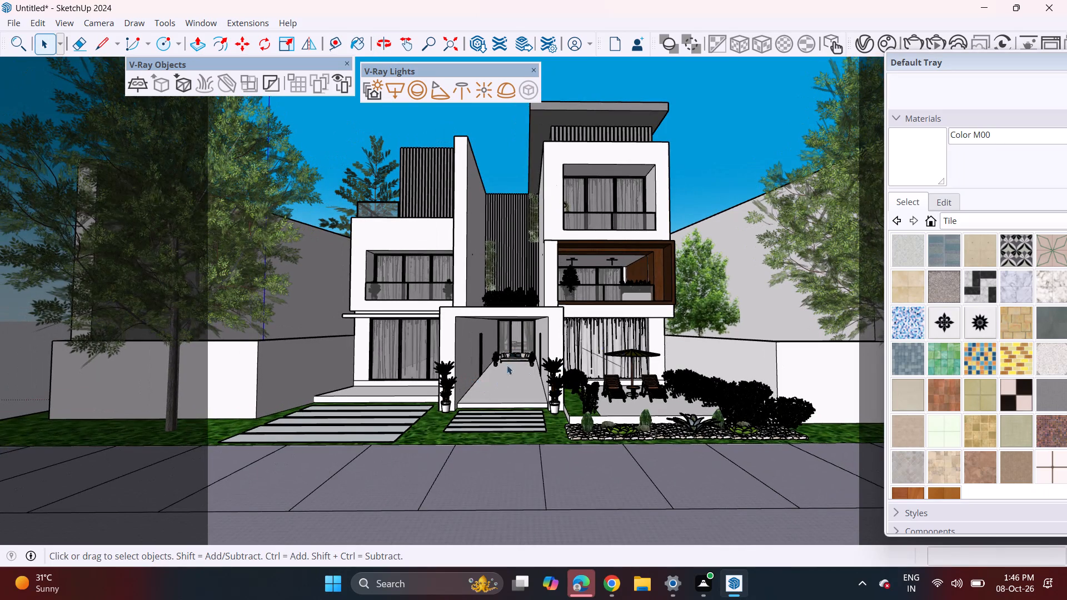
middle_drag(507, 358, 513, 363)
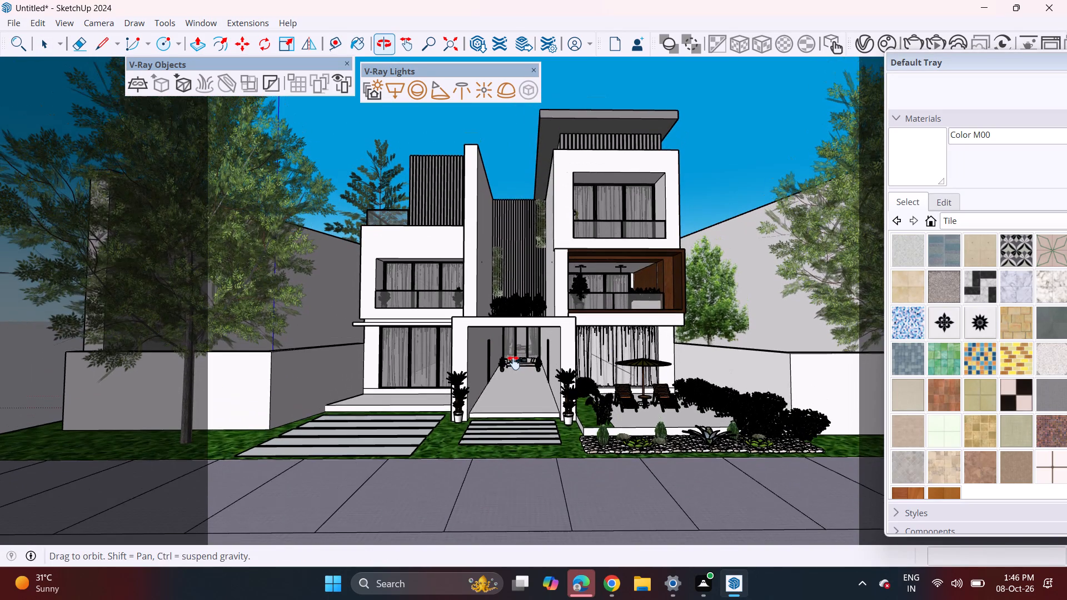
middle_drag(513, 363, 520, 359)
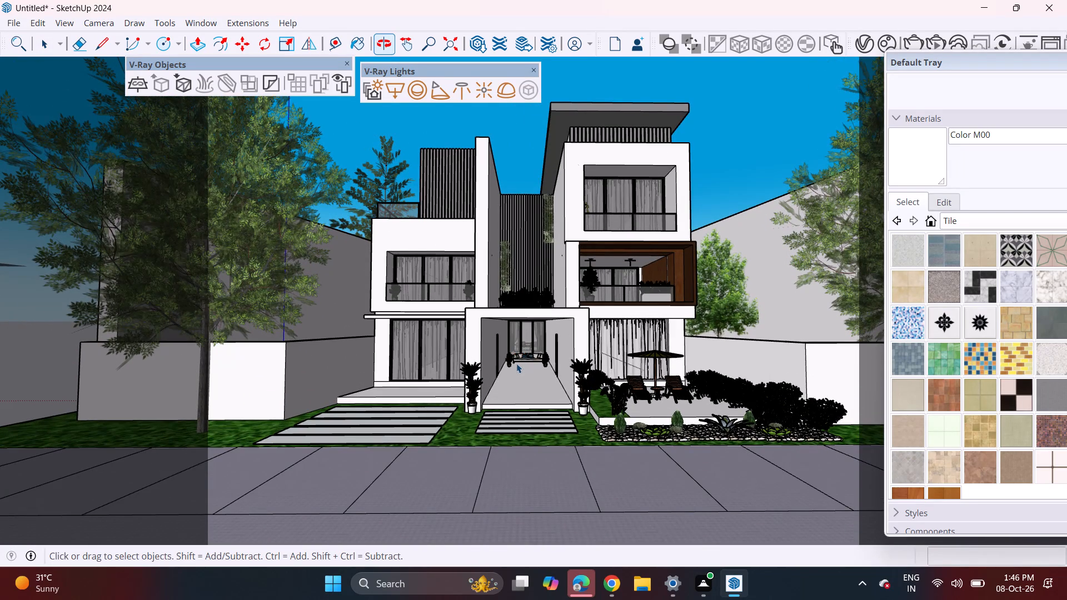
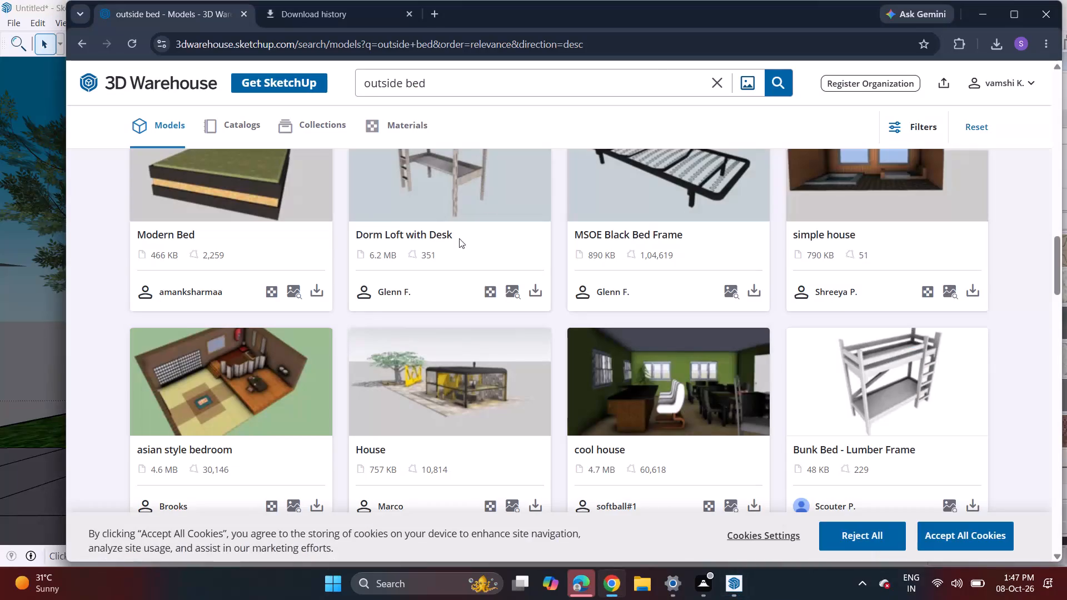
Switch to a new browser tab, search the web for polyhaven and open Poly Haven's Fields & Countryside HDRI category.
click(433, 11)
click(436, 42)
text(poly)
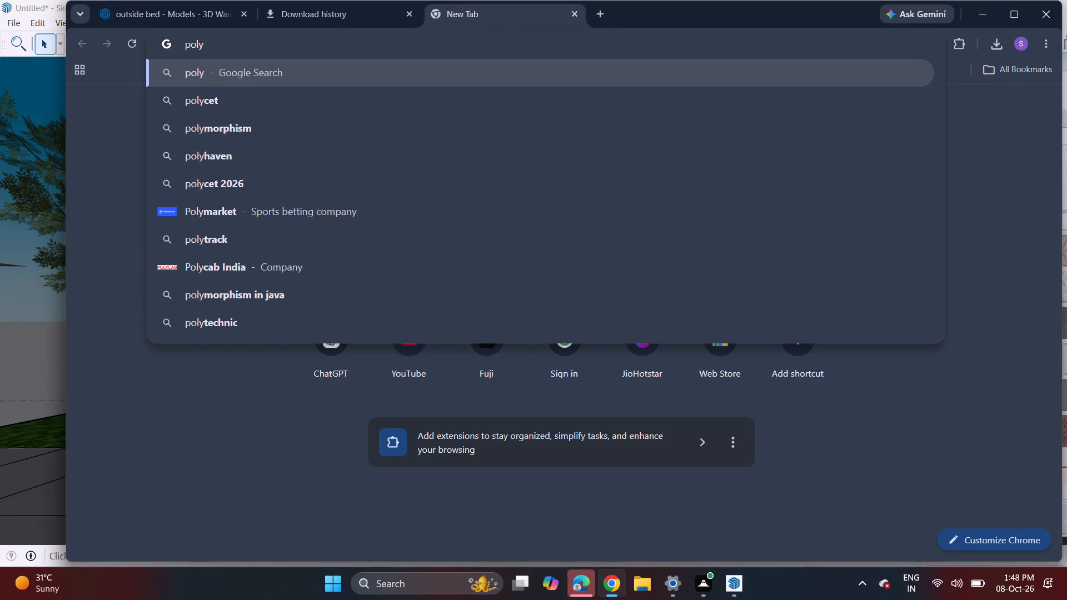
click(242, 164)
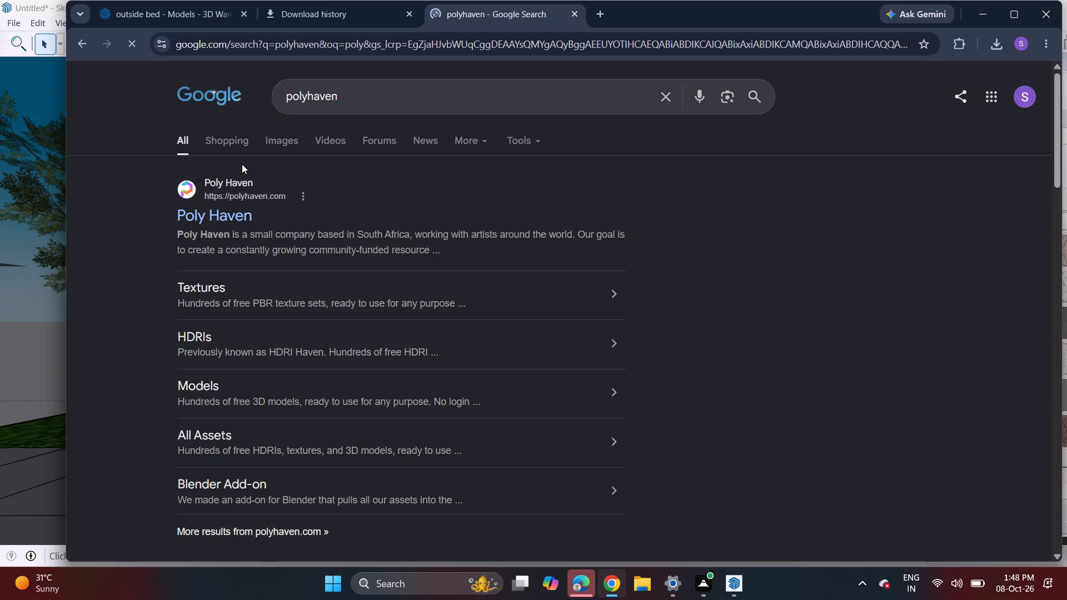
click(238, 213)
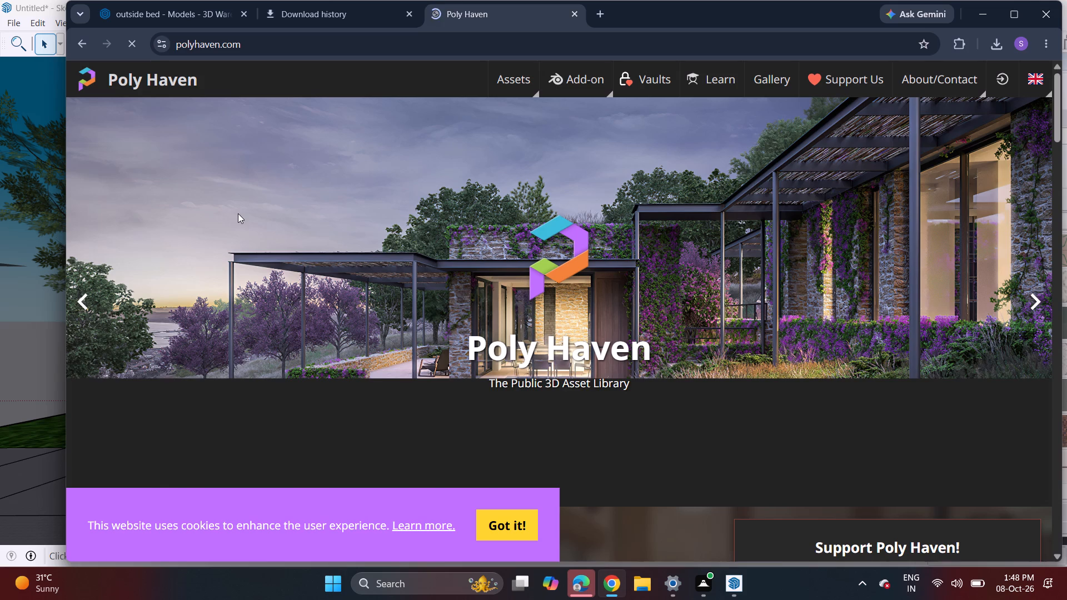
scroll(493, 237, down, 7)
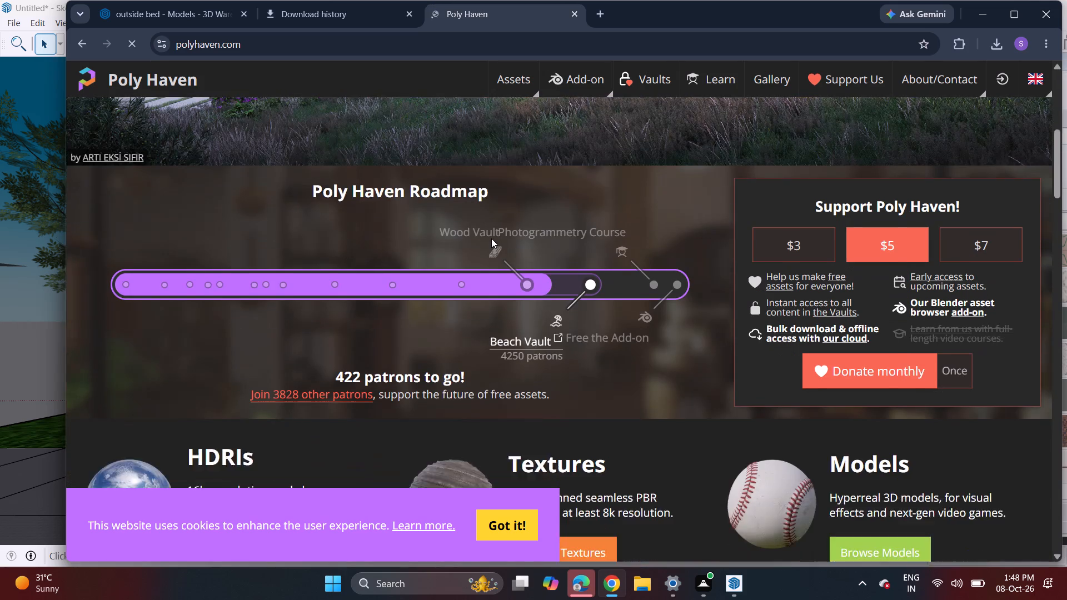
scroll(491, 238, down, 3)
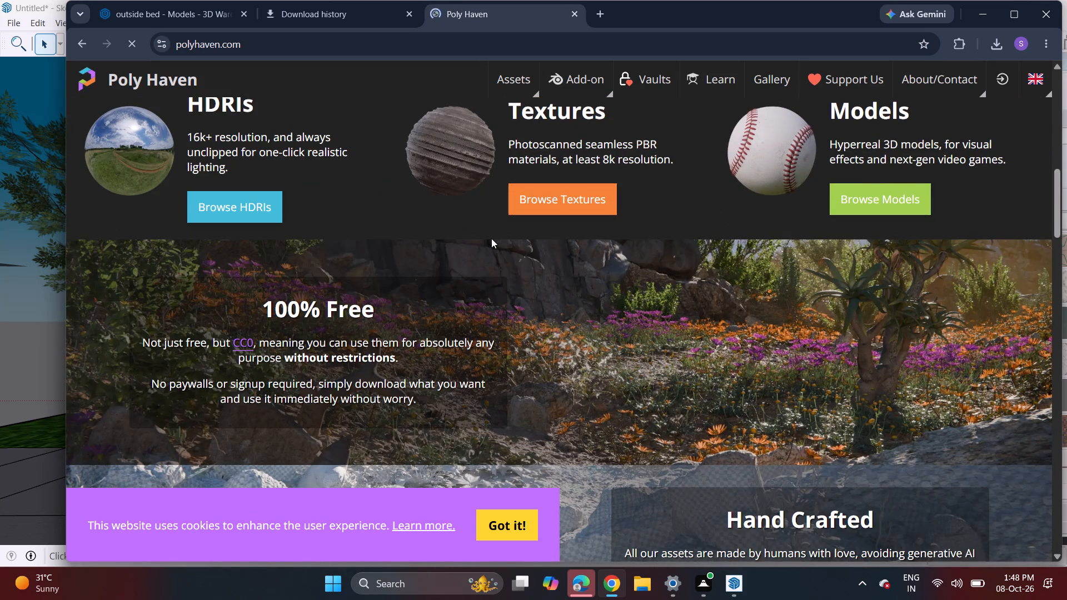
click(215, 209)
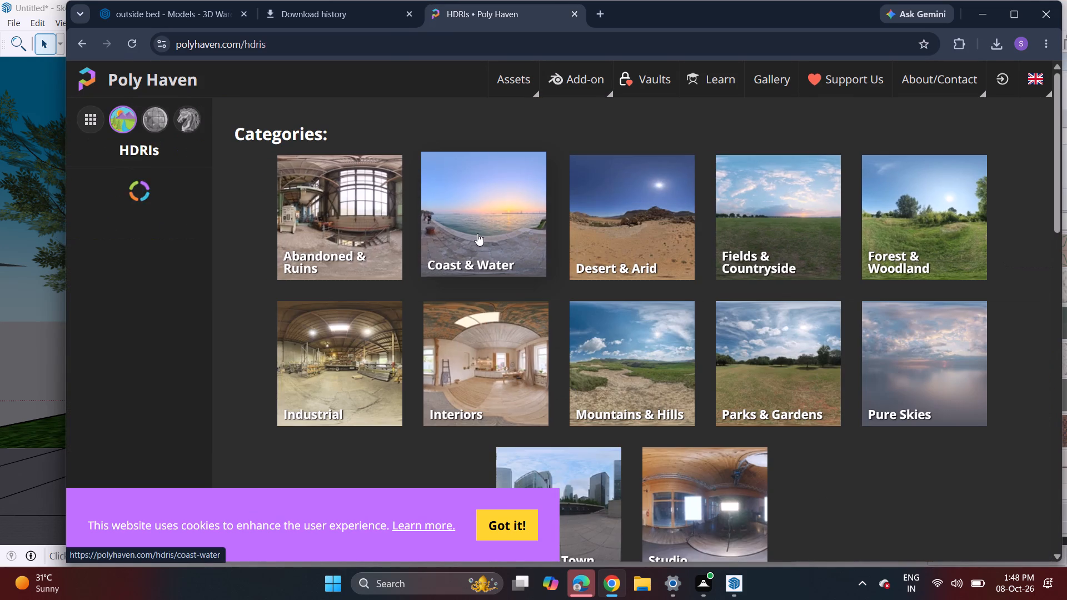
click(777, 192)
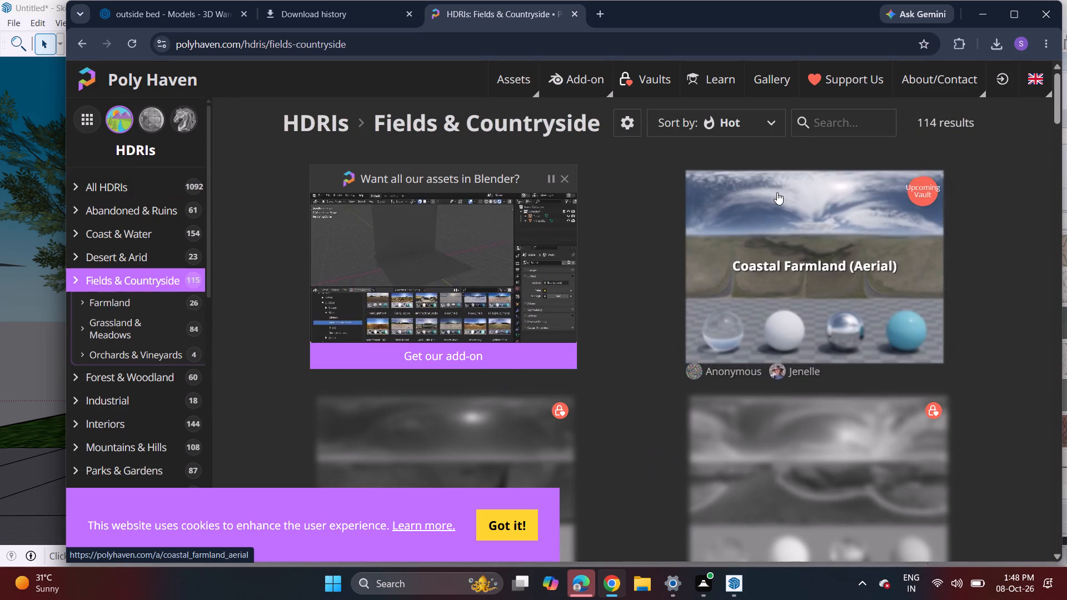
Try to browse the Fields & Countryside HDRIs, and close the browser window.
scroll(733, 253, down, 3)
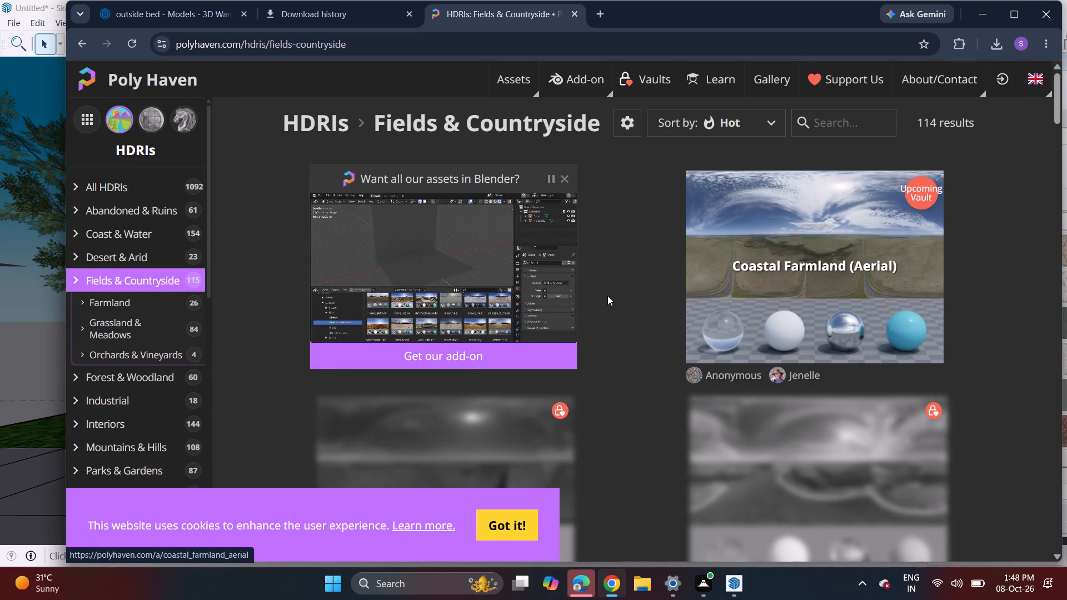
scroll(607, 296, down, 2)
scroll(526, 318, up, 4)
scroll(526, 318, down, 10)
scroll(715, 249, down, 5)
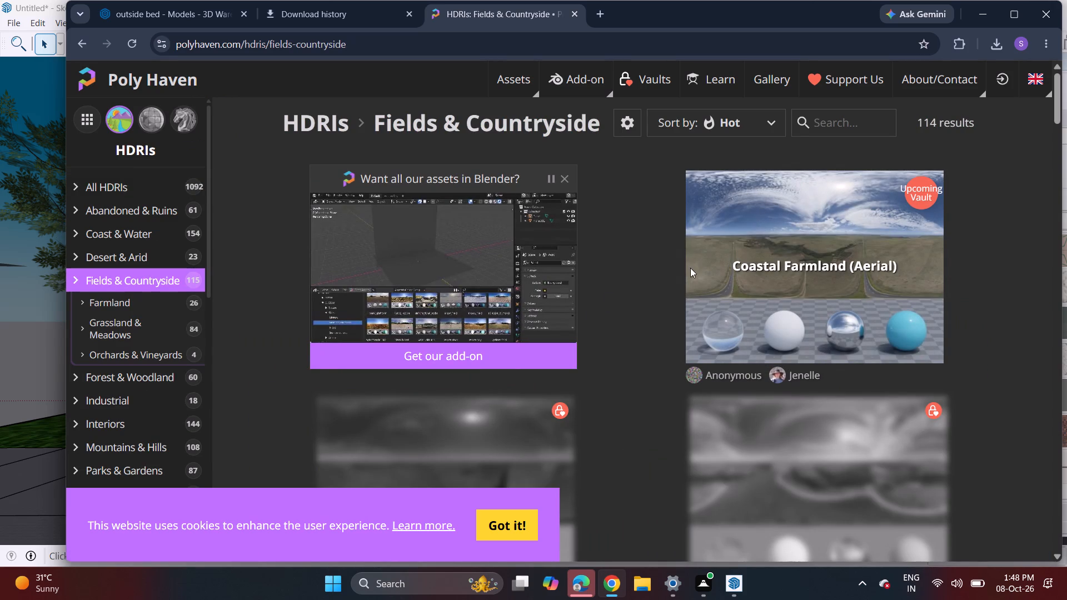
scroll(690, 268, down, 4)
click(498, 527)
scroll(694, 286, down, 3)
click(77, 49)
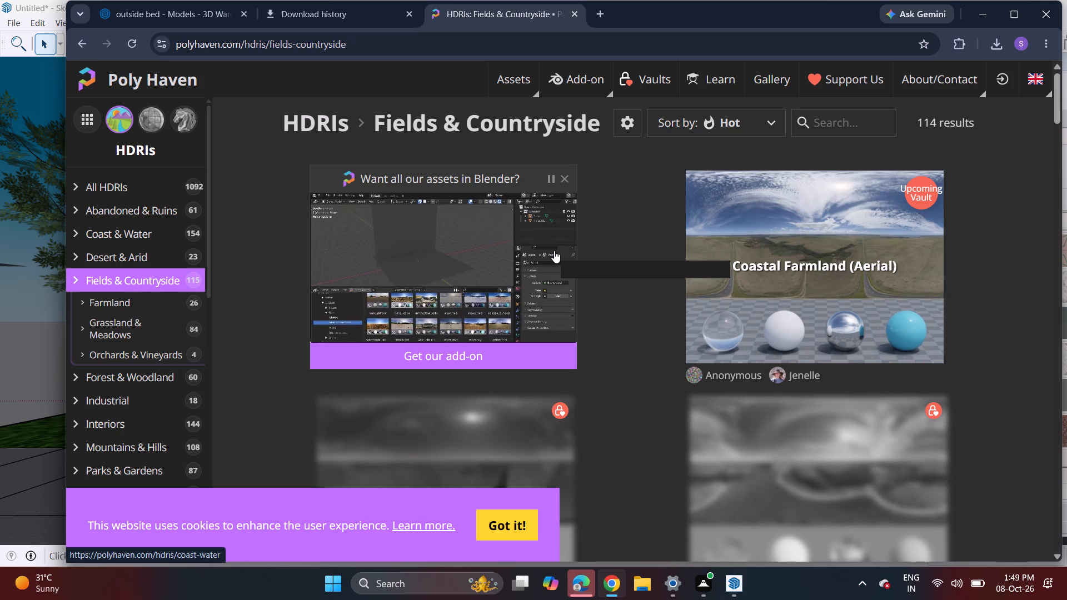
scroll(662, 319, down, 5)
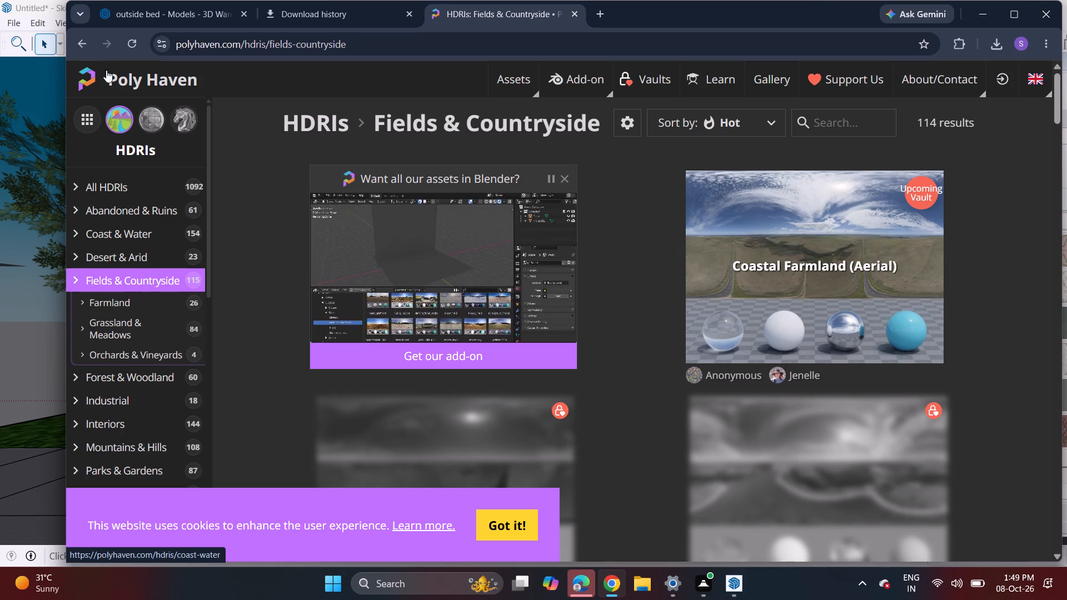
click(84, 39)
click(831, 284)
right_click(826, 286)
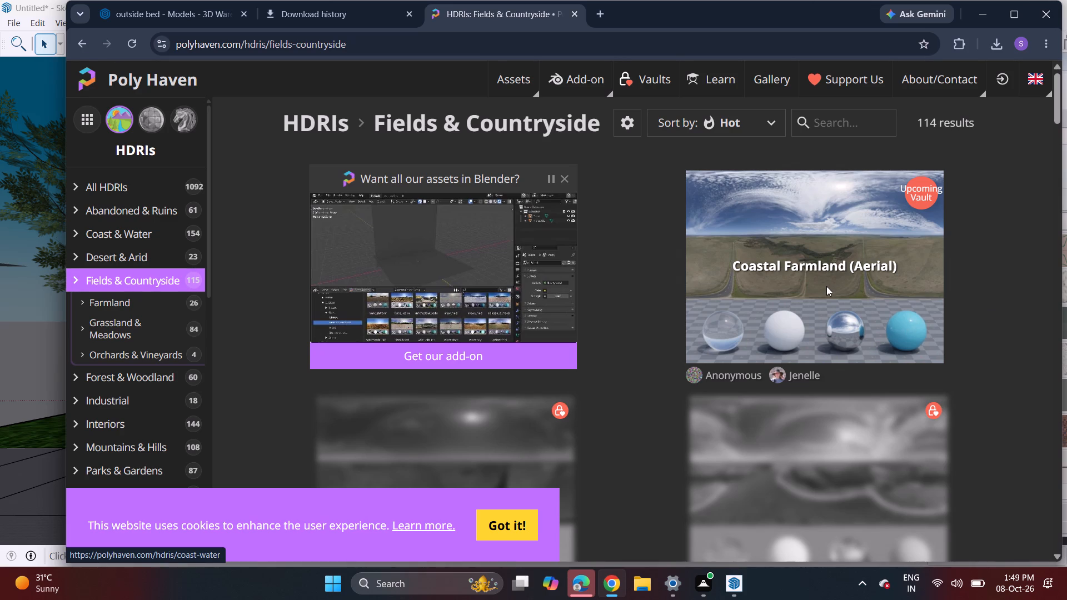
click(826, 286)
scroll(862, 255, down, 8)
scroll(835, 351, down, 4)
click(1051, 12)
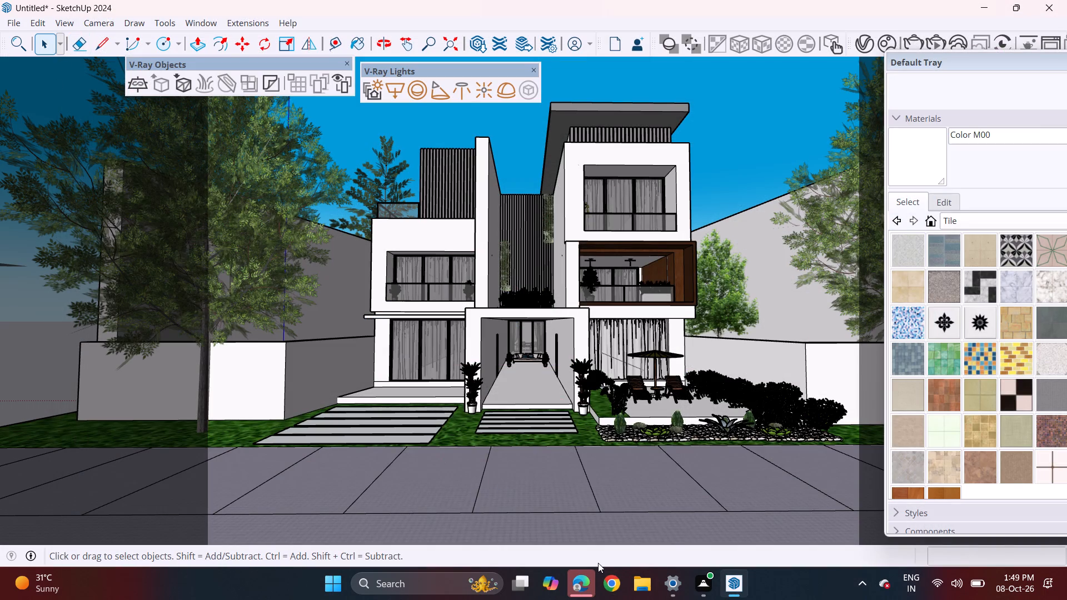
Relaunch Chrome, find Poly Haven through a web search for polyhaven and open its HDRI library.
click(612, 588)
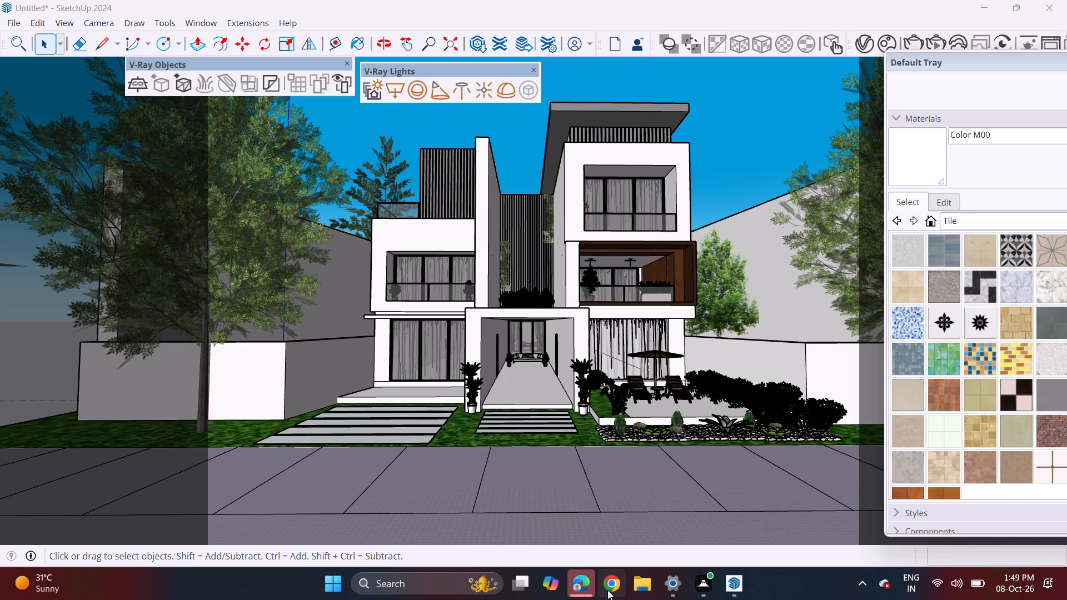
click(607, 590)
click(618, 586)
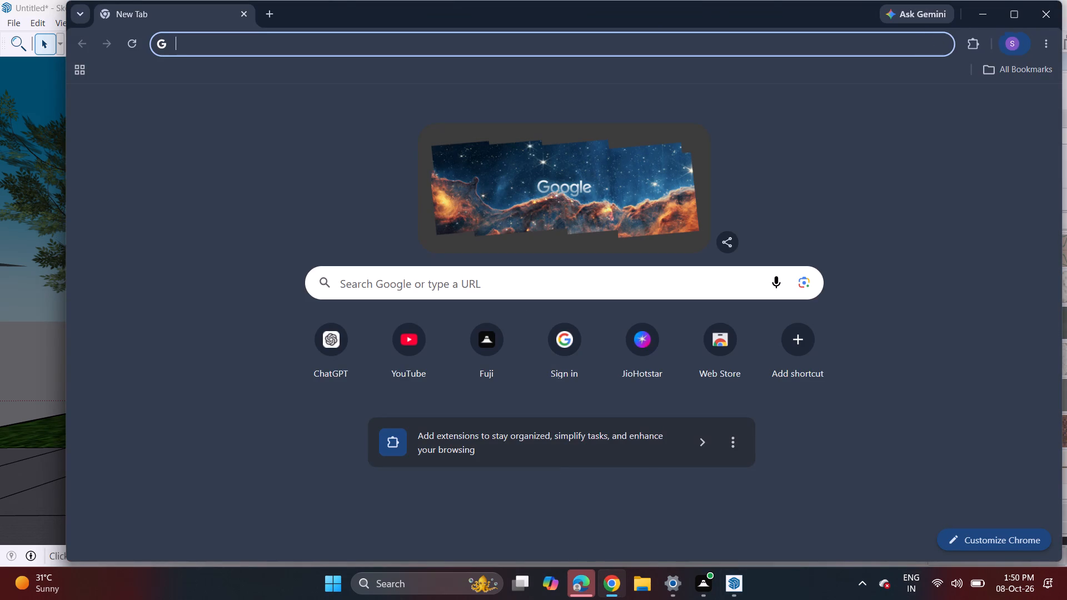
click(493, 285)
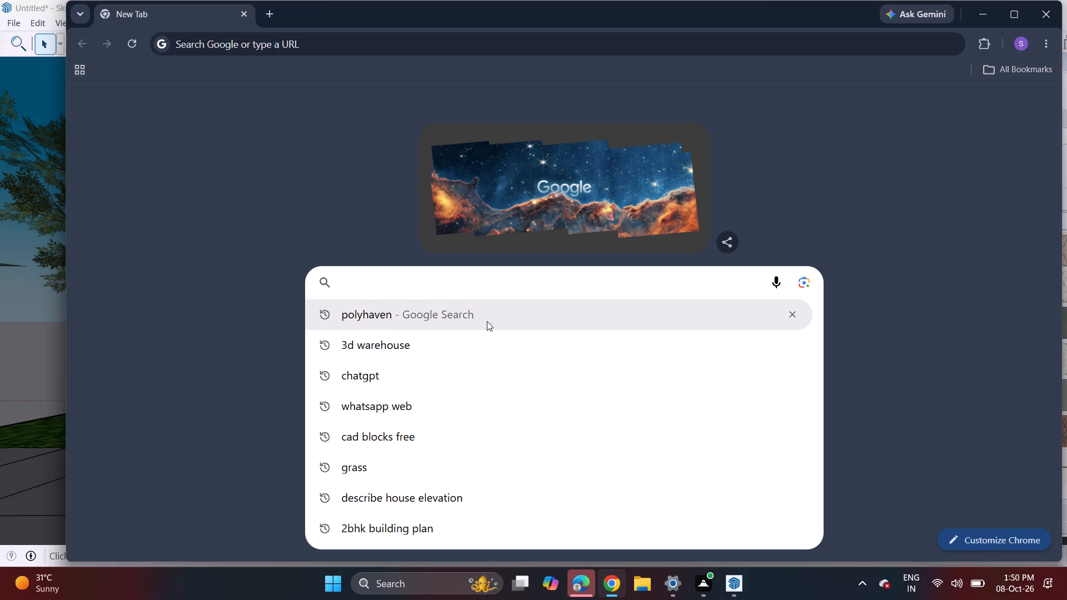
click(487, 321)
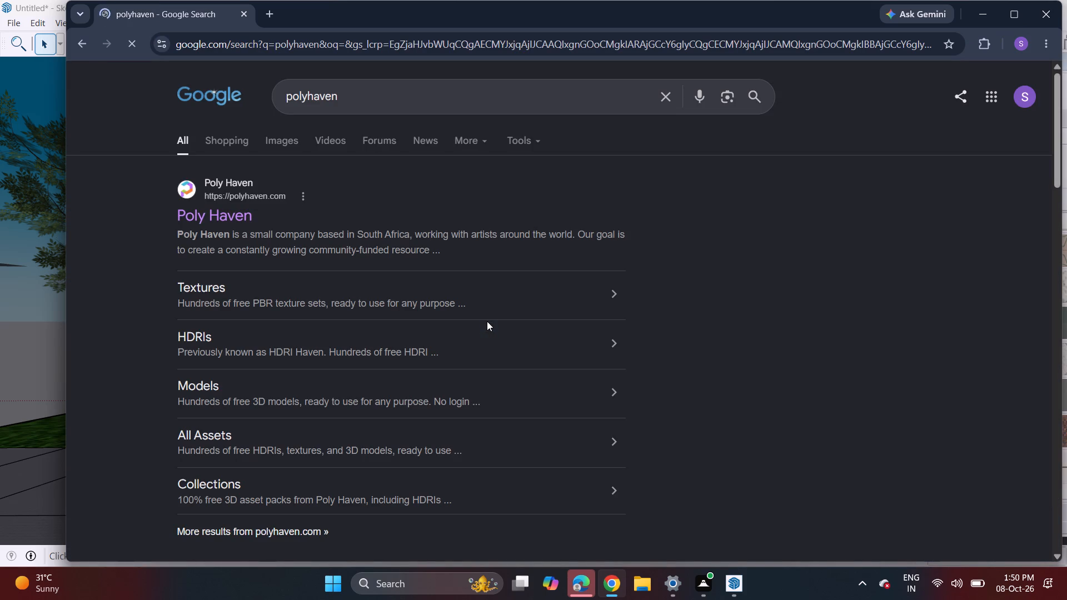
click(248, 214)
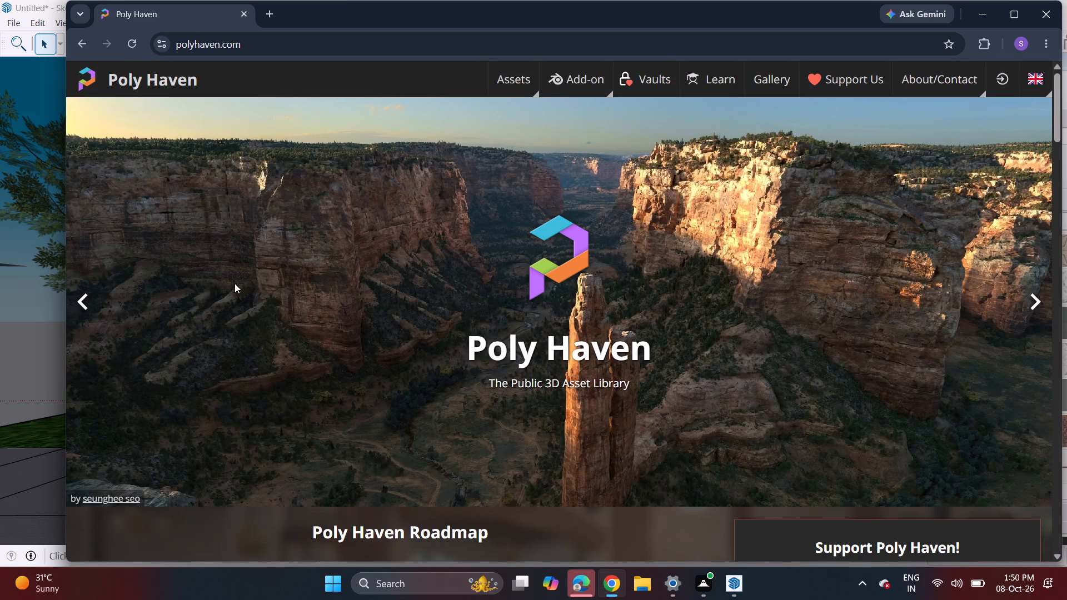
scroll(257, 273, down, 2)
scroll(379, 249, down, 6)
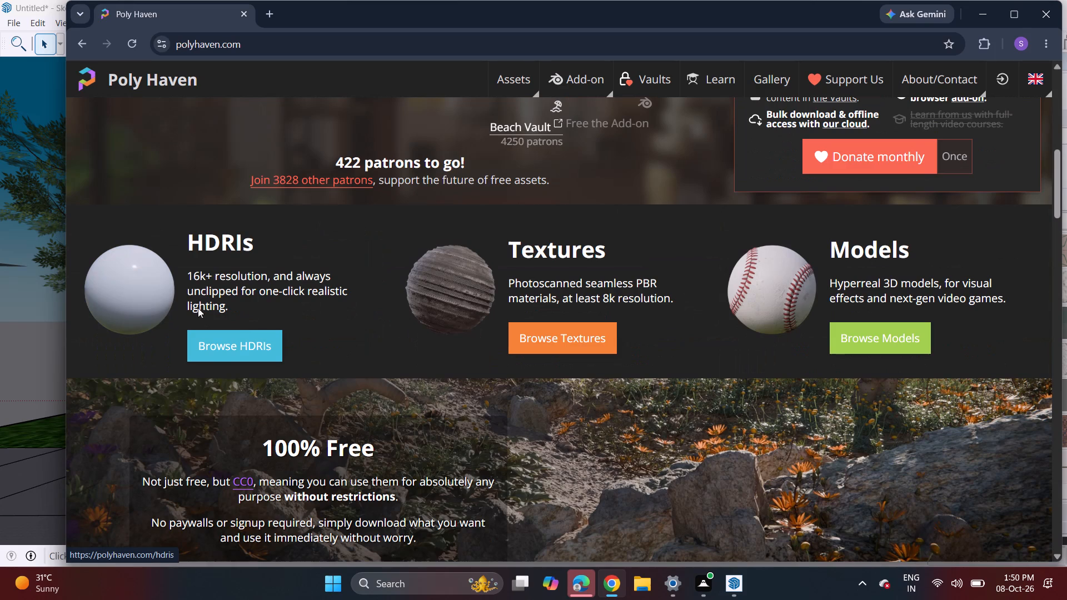
click(148, 307)
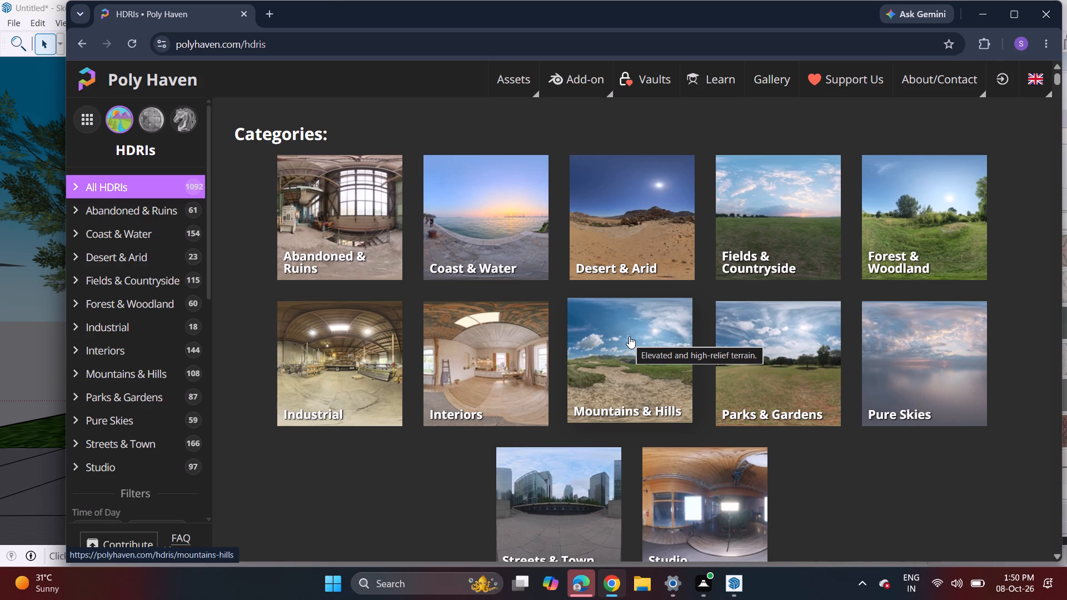
Examine Poly Haven's HDRI categories and listed skies for a suitable outdoor environment.
scroll(631, 383, down, 4)
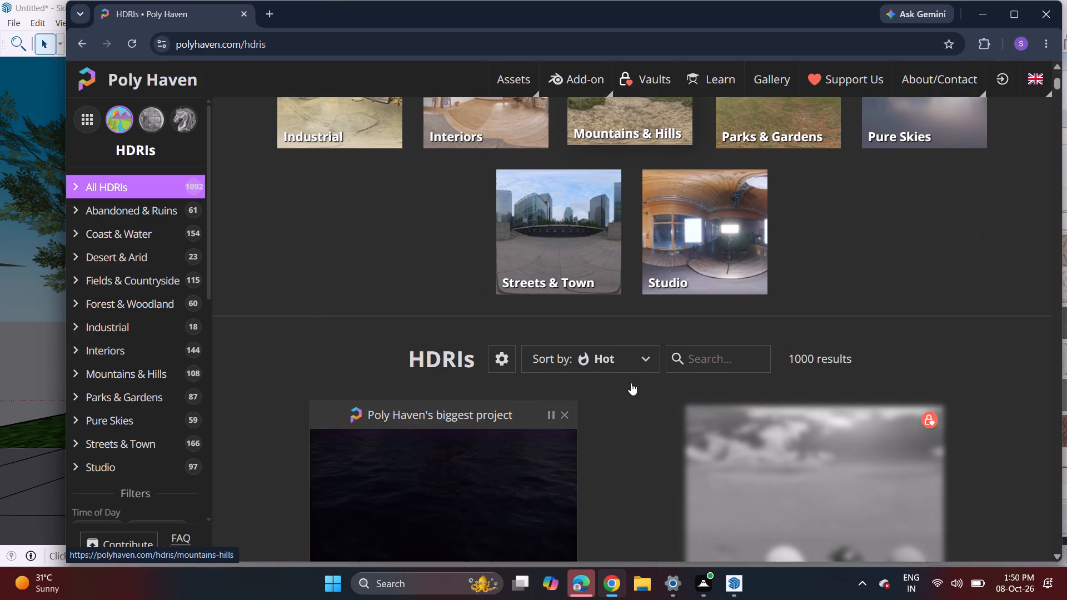
scroll(631, 383, down, 6)
scroll(631, 383, up, 5)
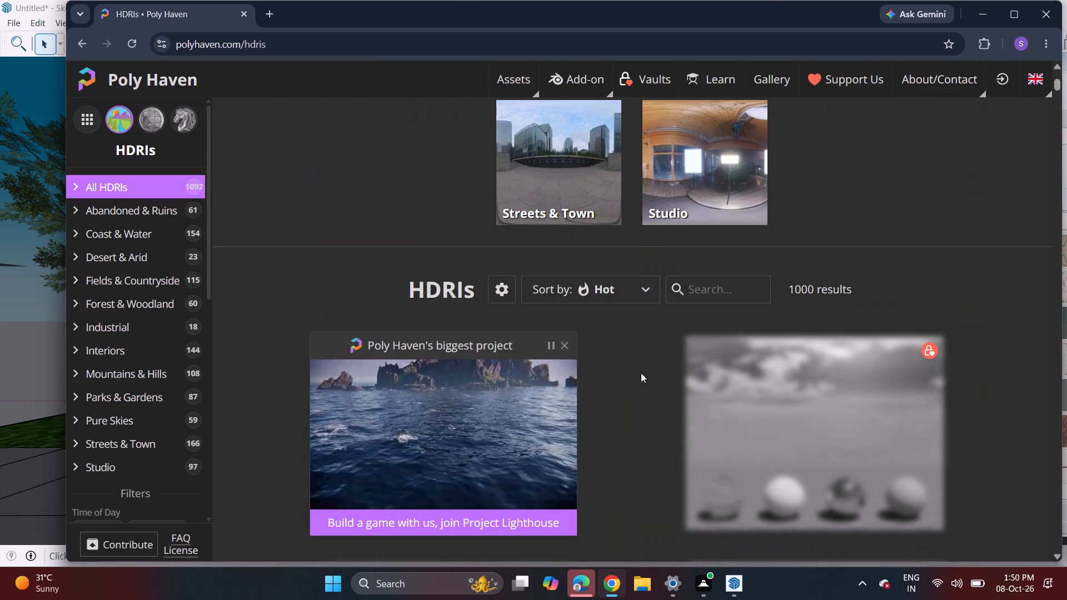
scroll(641, 372, down, 8)
scroll(641, 372, up, 4)
scroll(641, 372, down, 5)
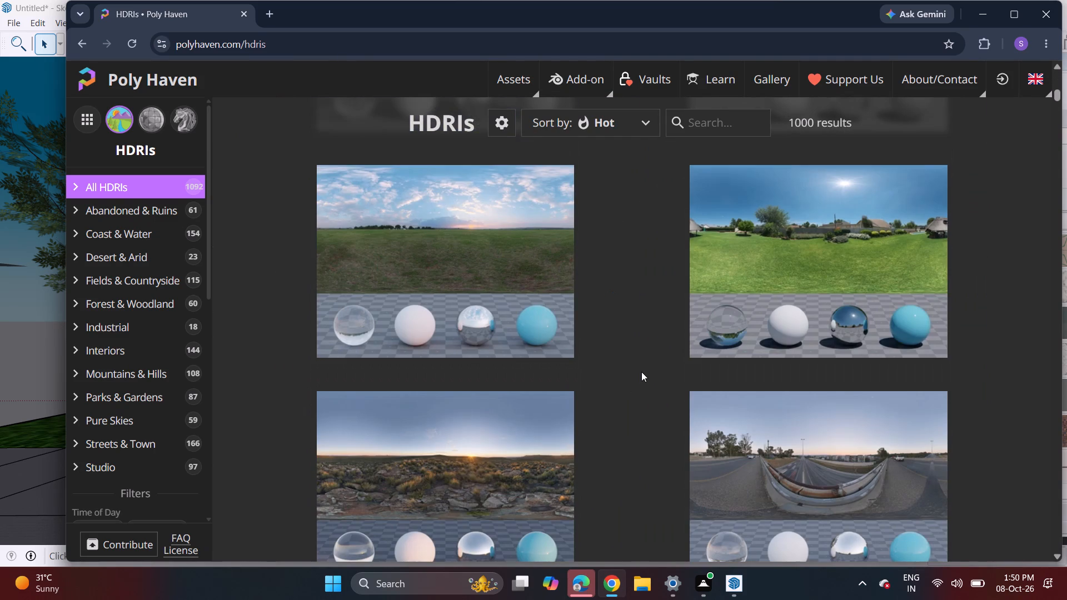
scroll(641, 372, up, 17)
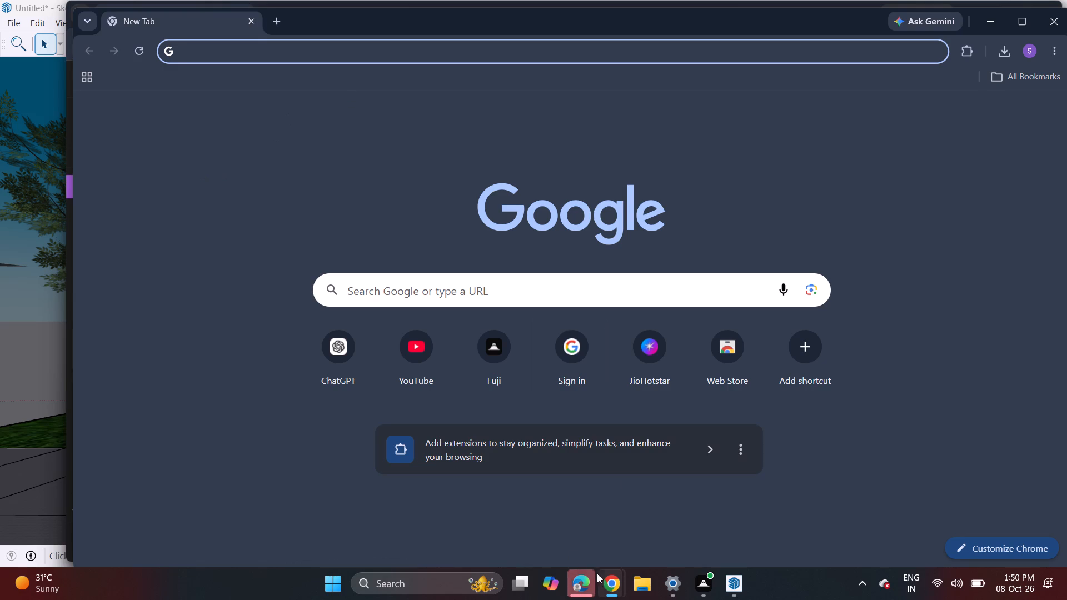
click(572, 533)
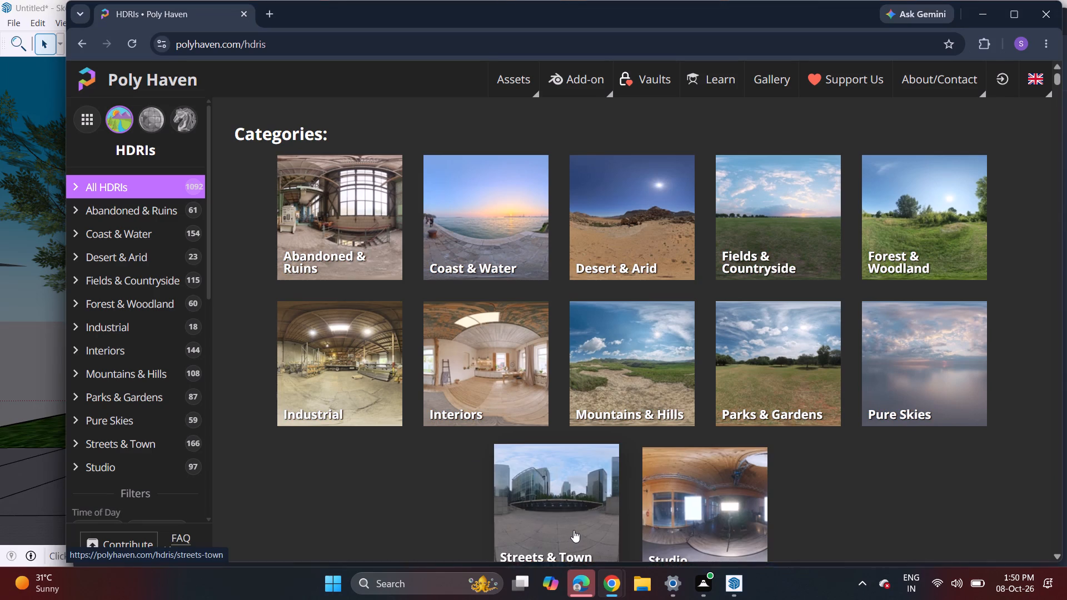
scroll(652, 304, down, 2)
scroll(652, 304, up, 1)
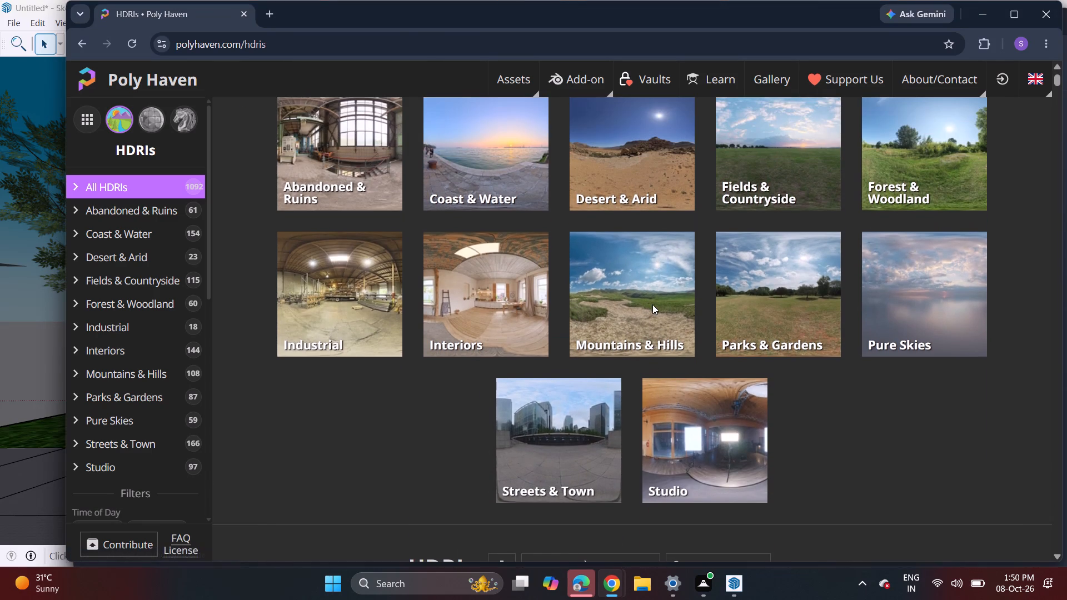
Download the Golden Gate Hills HDRI from the Mountains & Hills category as a 4K EXR file.
click(652, 304)
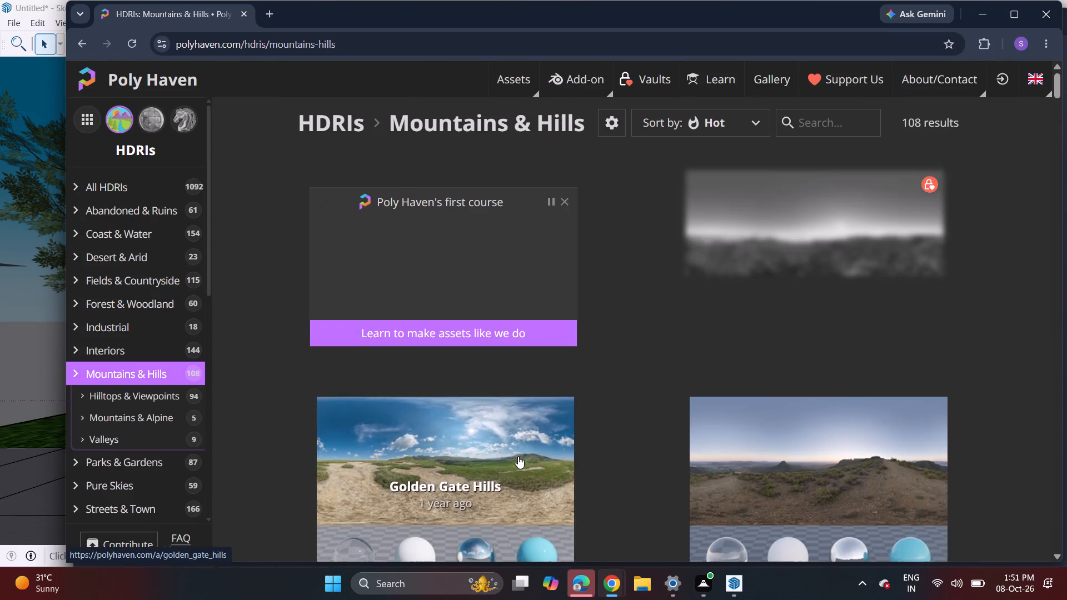
scroll(518, 456, down, 2)
click(450, 340)
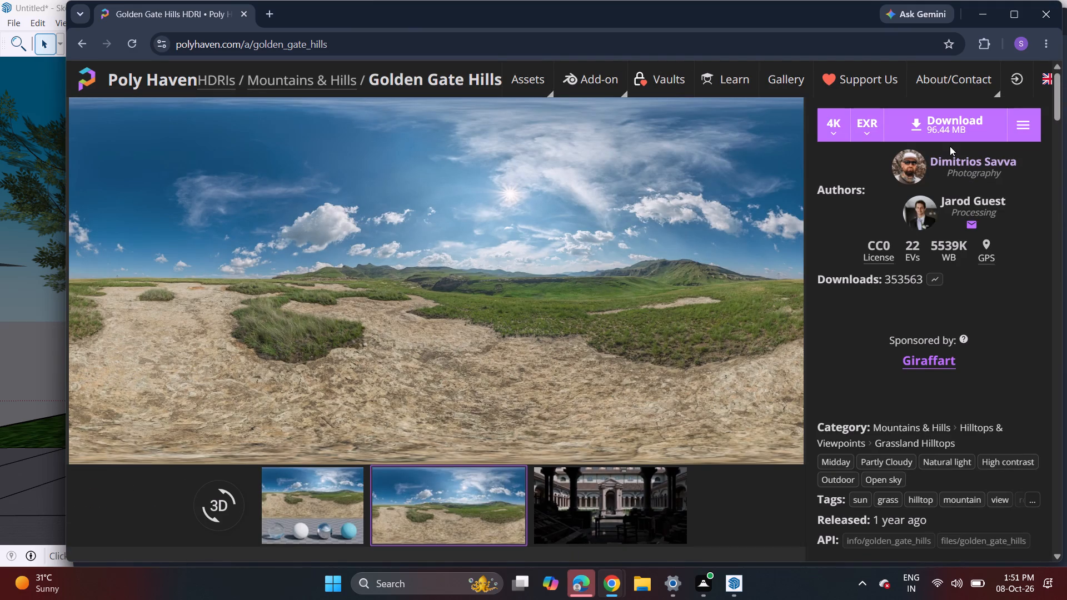
click(953, 133)
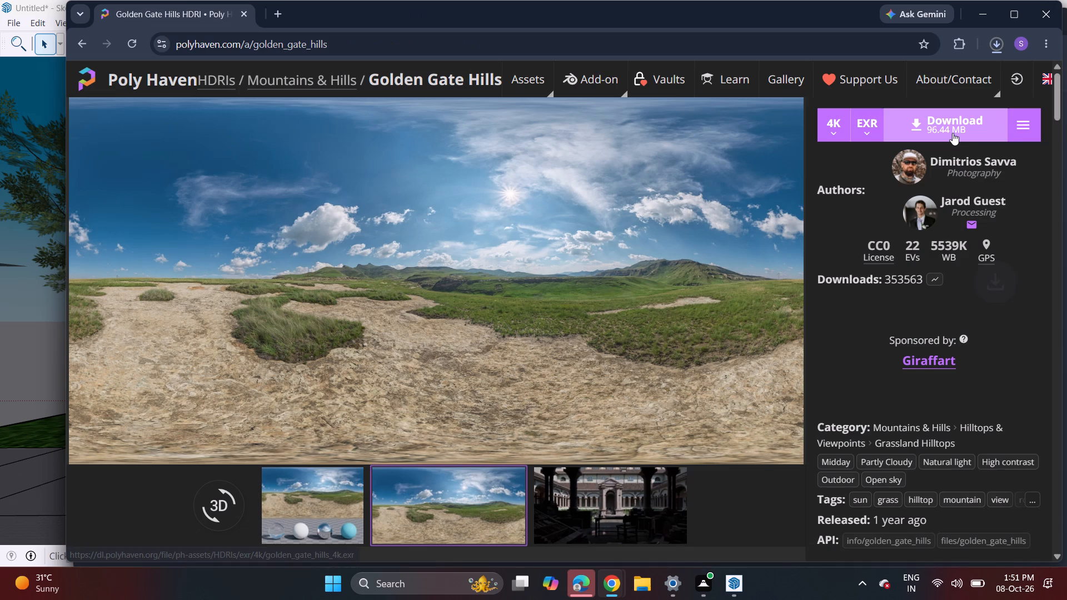
Show the additional download options for the Golden Gate Hills HDRI.
click(1015, 123)
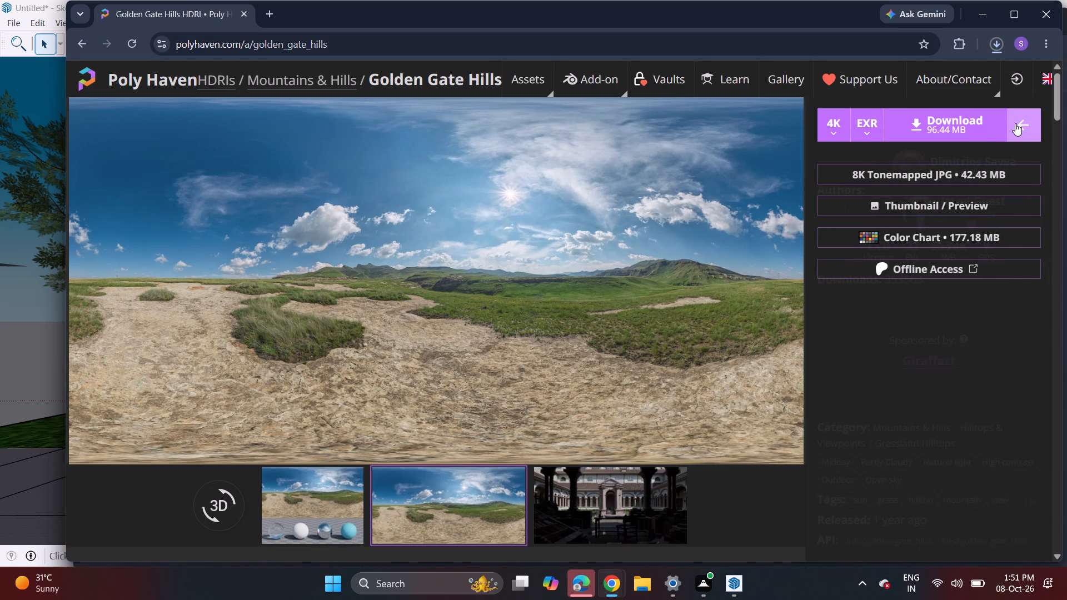
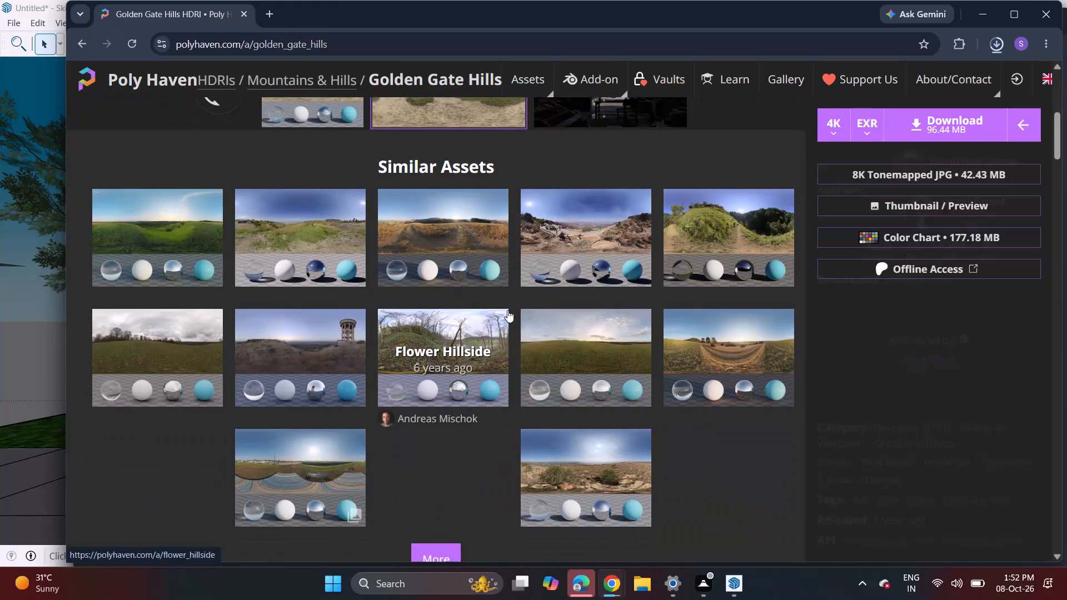
Switch to SketchUp and place a V-Ray dome light on the grass by the low boundary wall left of the house.
scroll(495, 289, up, 5)
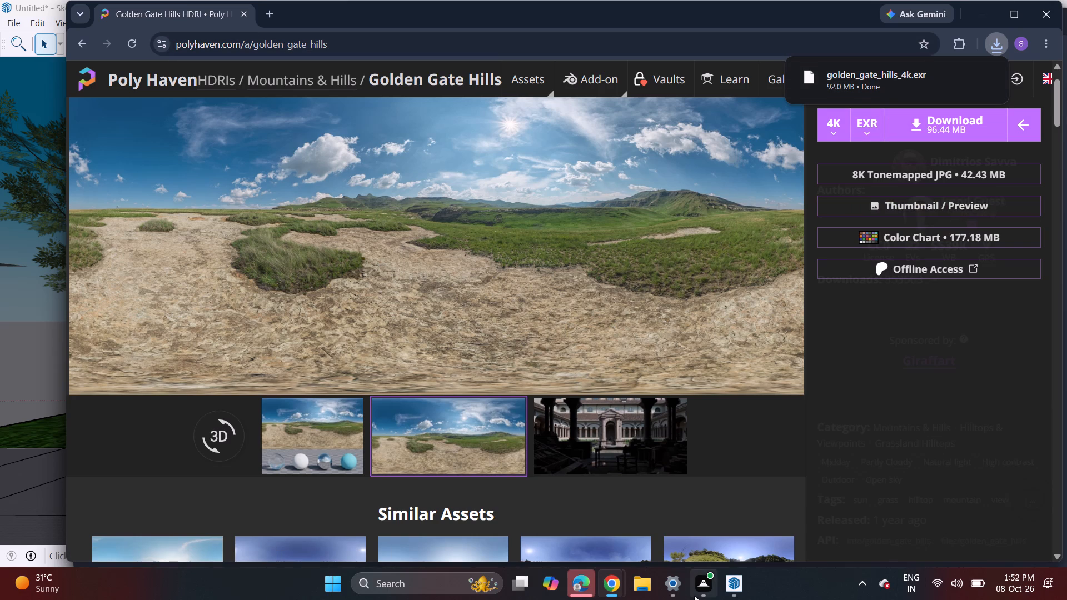
click(740, 586)
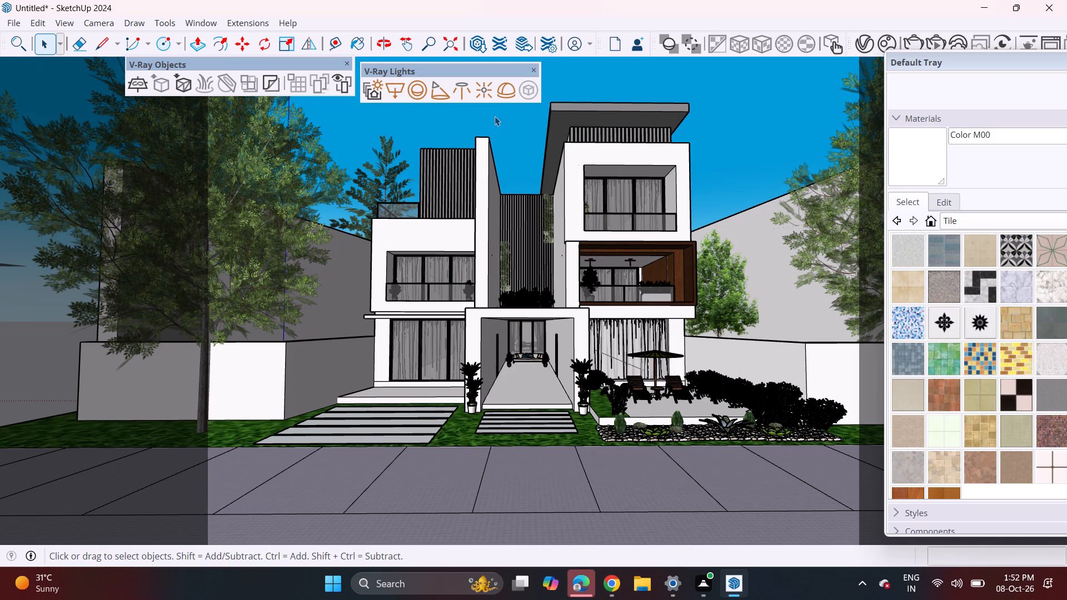
click(506, 91)
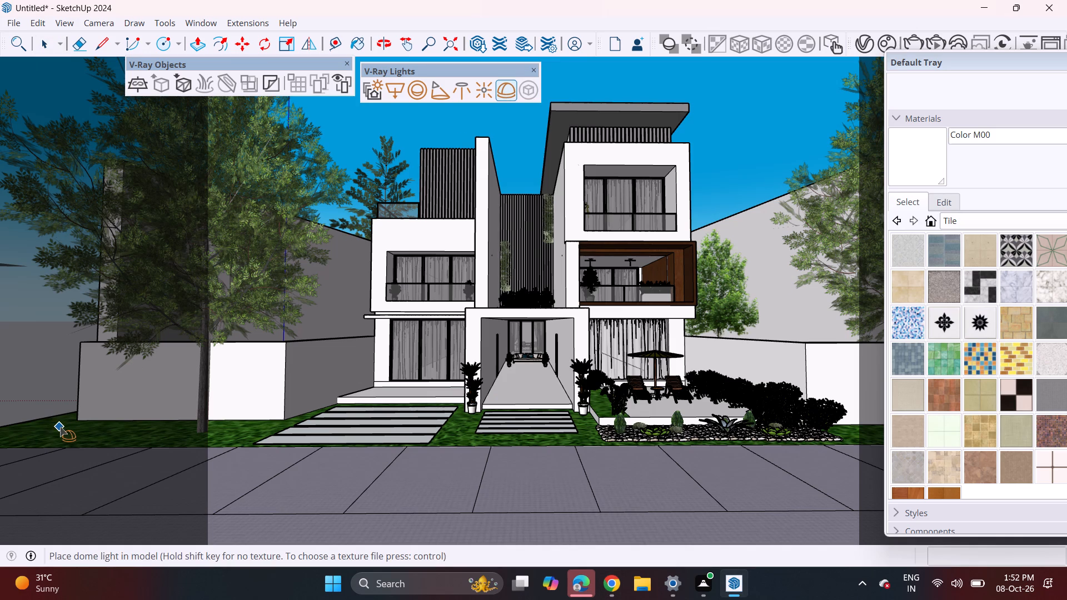
click(59, 424)
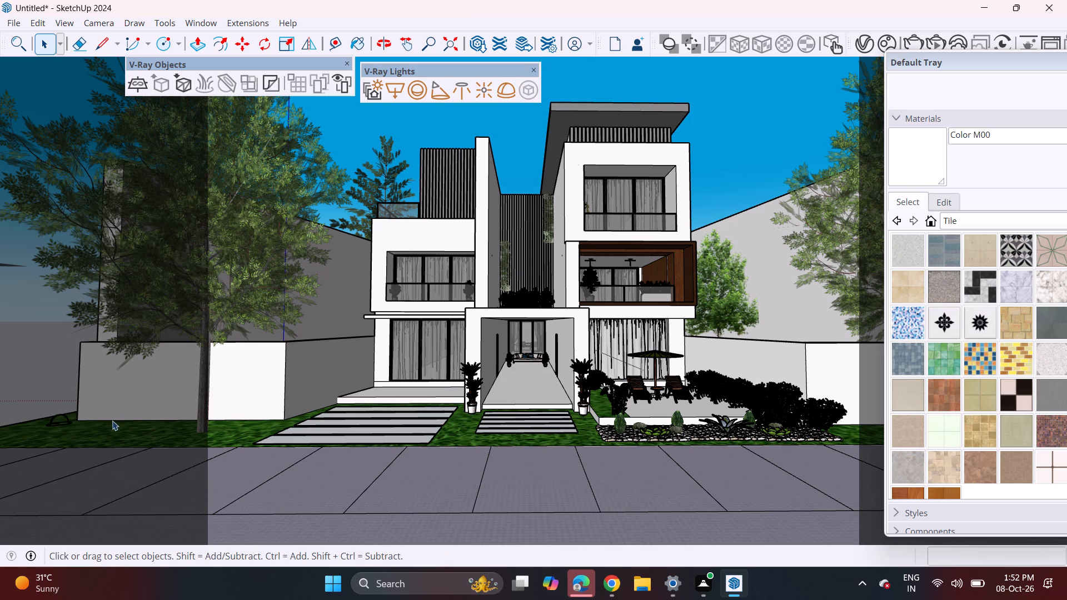
Open the new Dome Light's parameters in the V-Ray Asset Editor and clear its default Color/Texture HDR map.
click(64, 424)
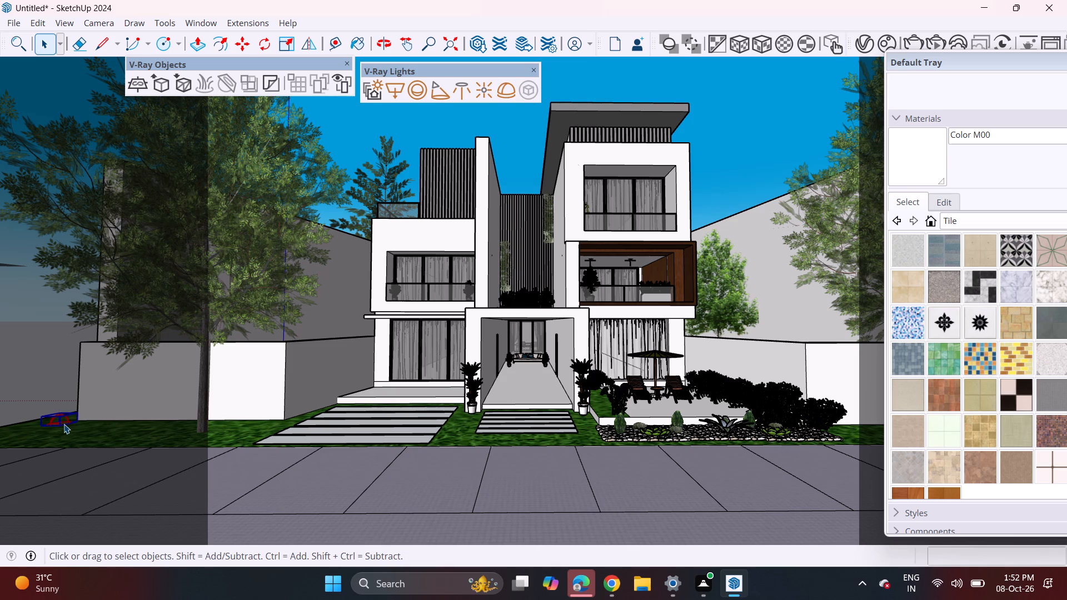
click(856, 46)
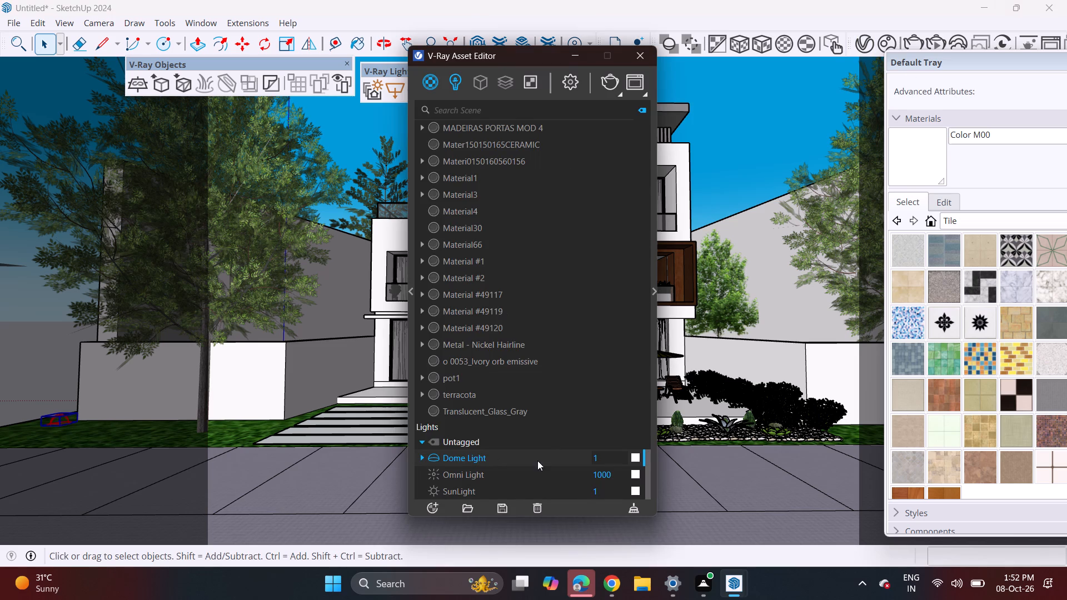
scroll(533, 461, down, 1)
click(458, 458)
click(652, 293)
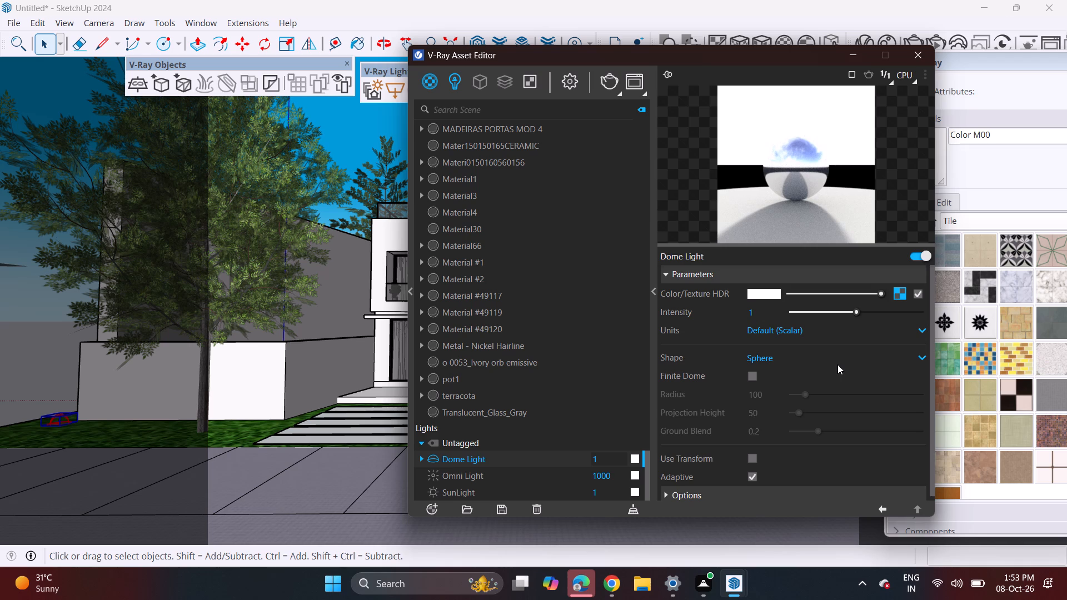
right_click(901, 297)
click(883, 347)
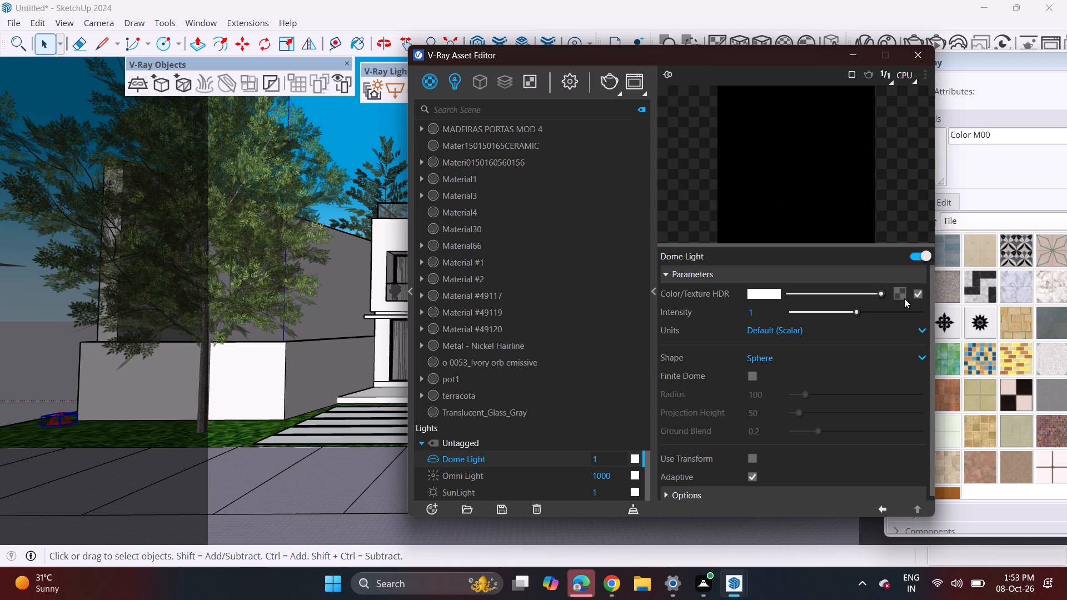
Load golden_gate_hills_4k.exr from the Downloads folder as the Dome Light's Color/Texture HDR image.
click(904, 298)
click(883, 86)
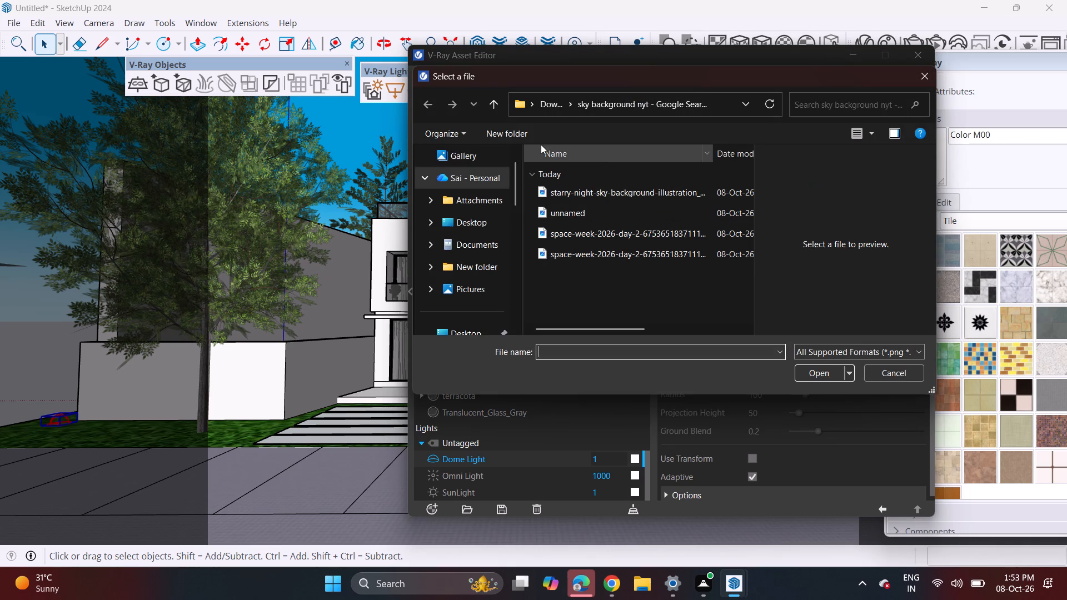
scroll(468, 278, down, 1)
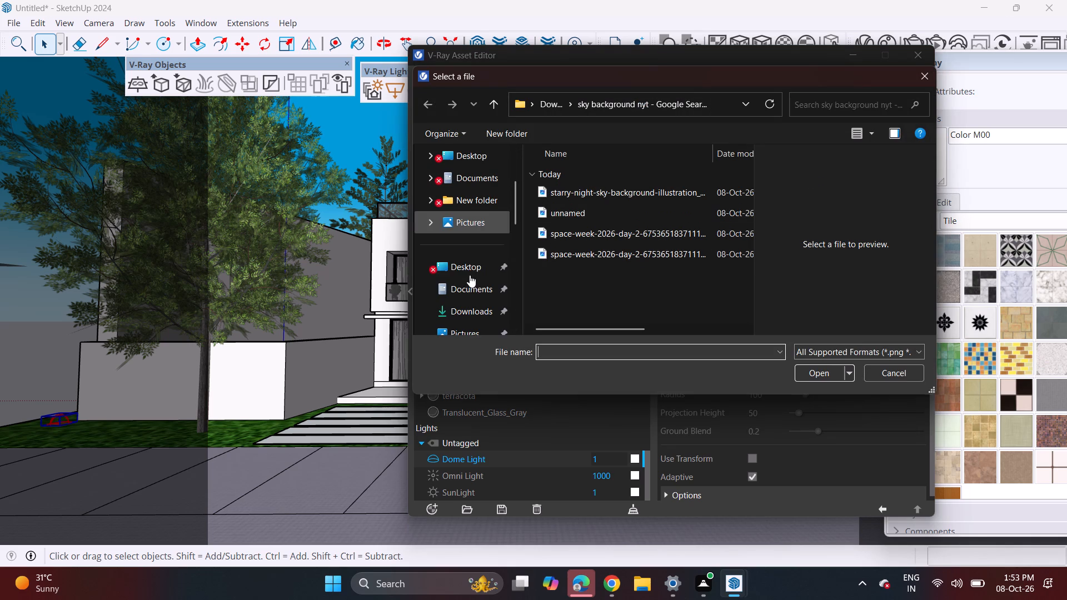
click(463, 308)
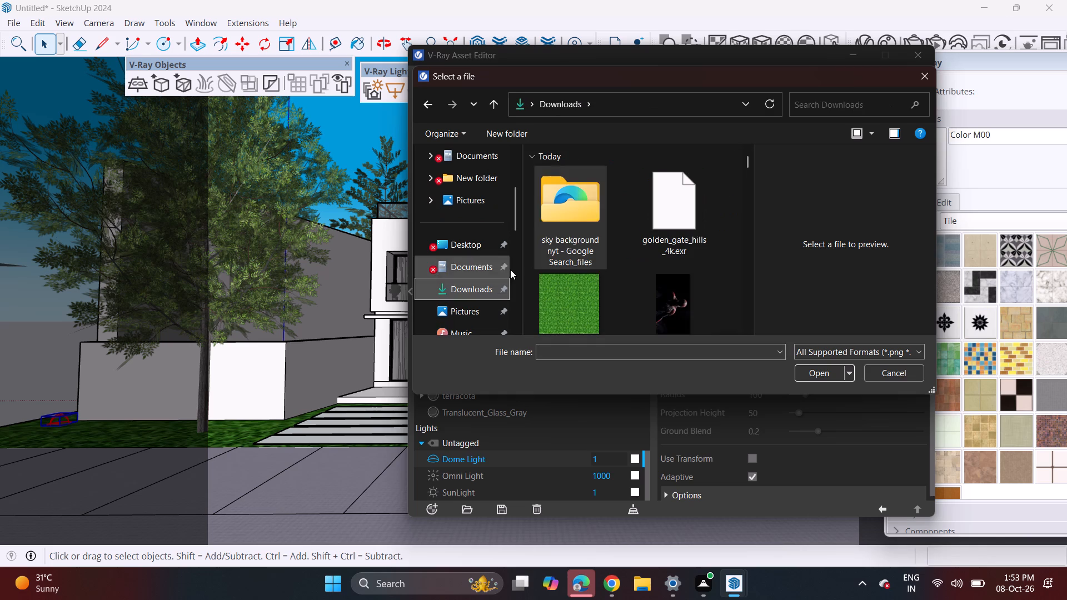
click(665, 209)
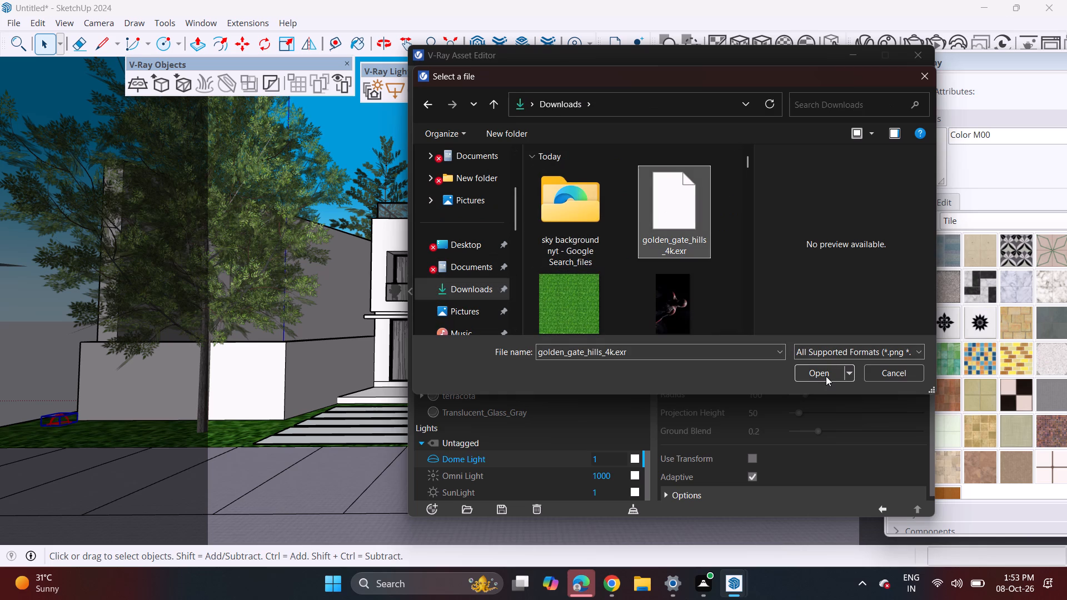
click(827, 375)
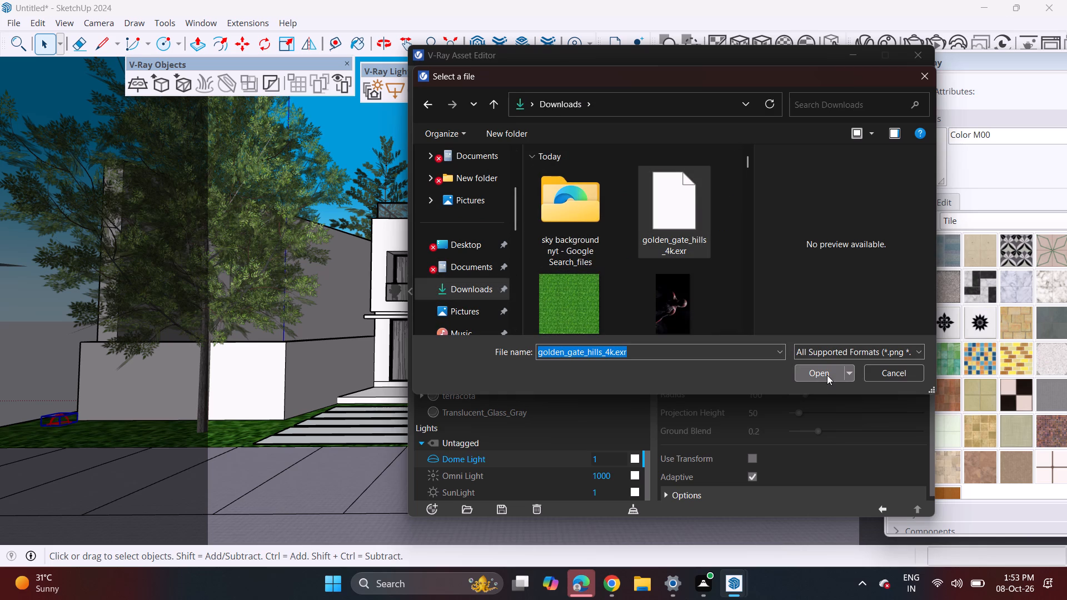
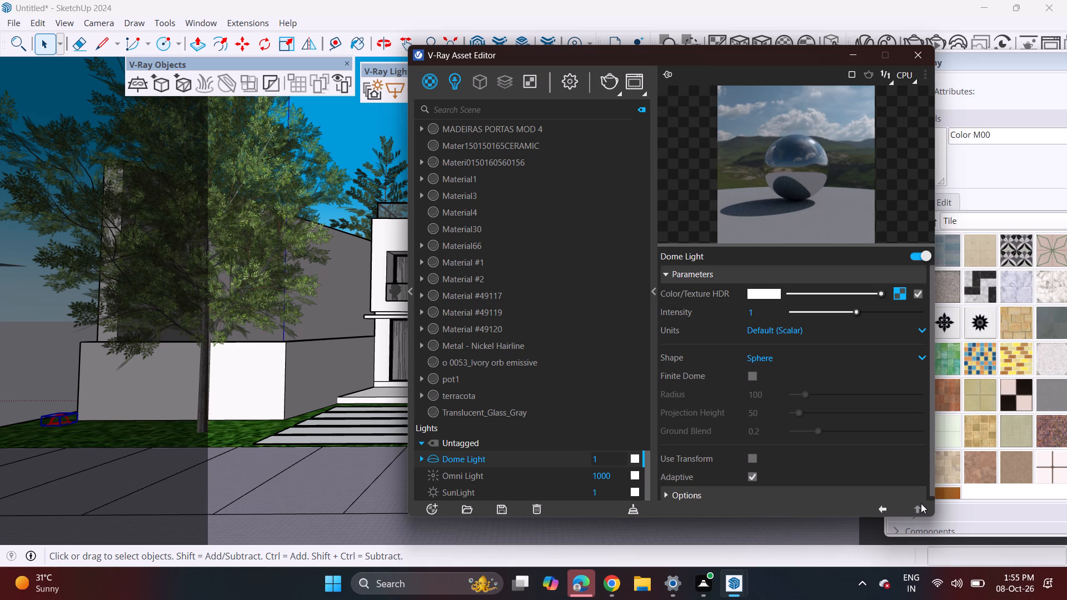
Start an interactive V-Ray render of the house front in the Frame Buffer and inspect the dome-lit preview.
click(636, 83)
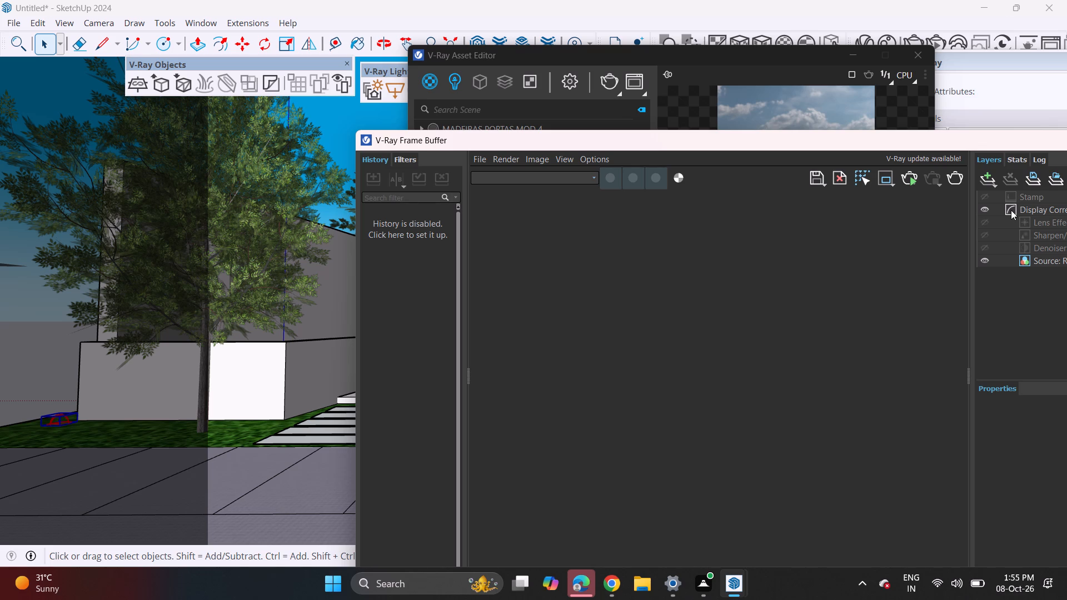
double_click(908, 188)
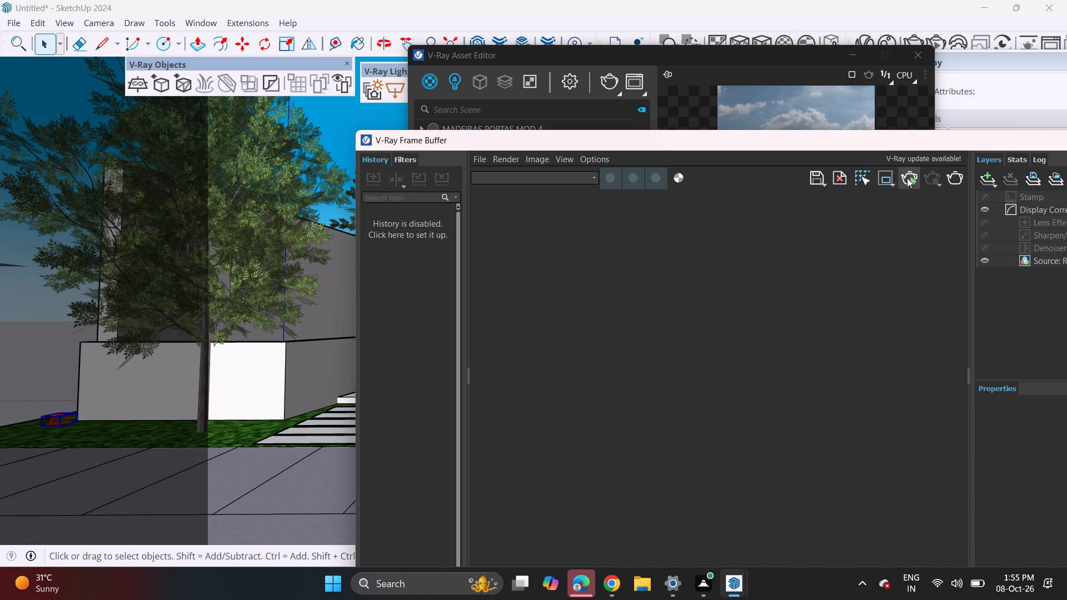
click(907, 178)
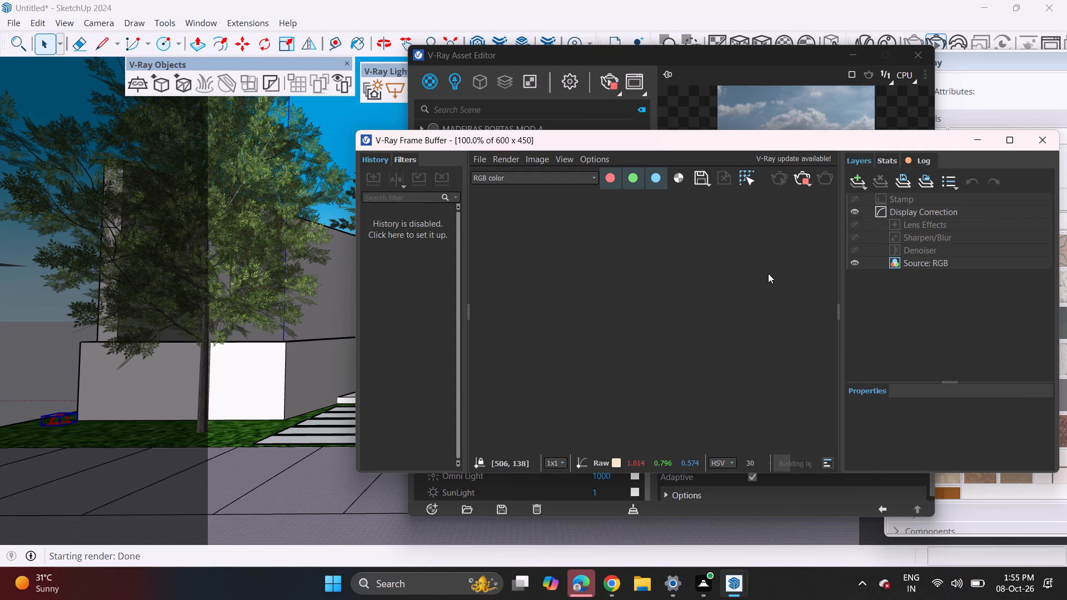
scroll(670, 306, down, 2)
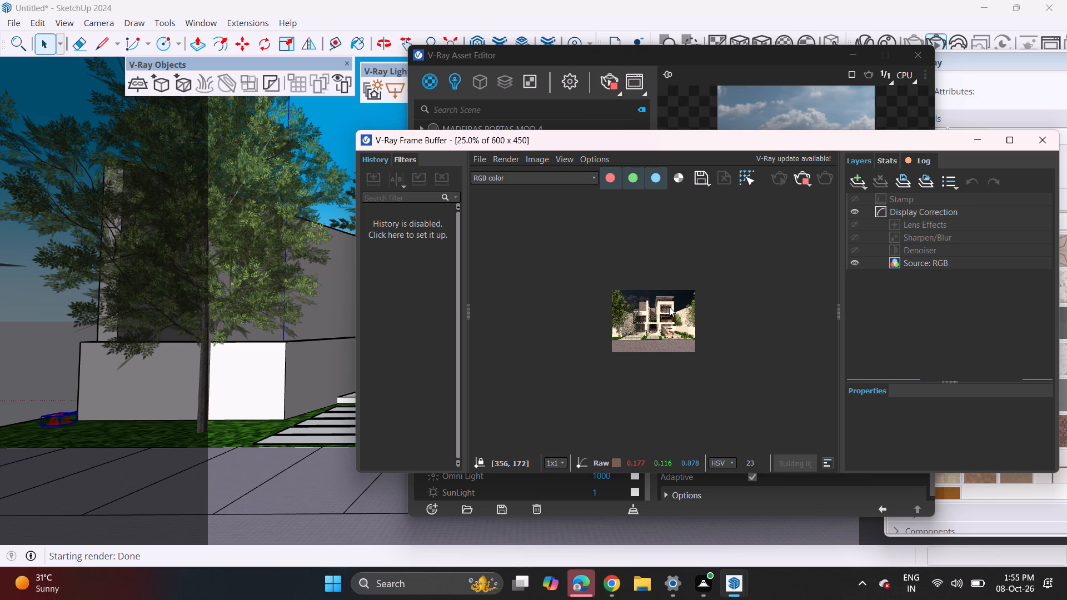
scroll(647, 312, up, 2)
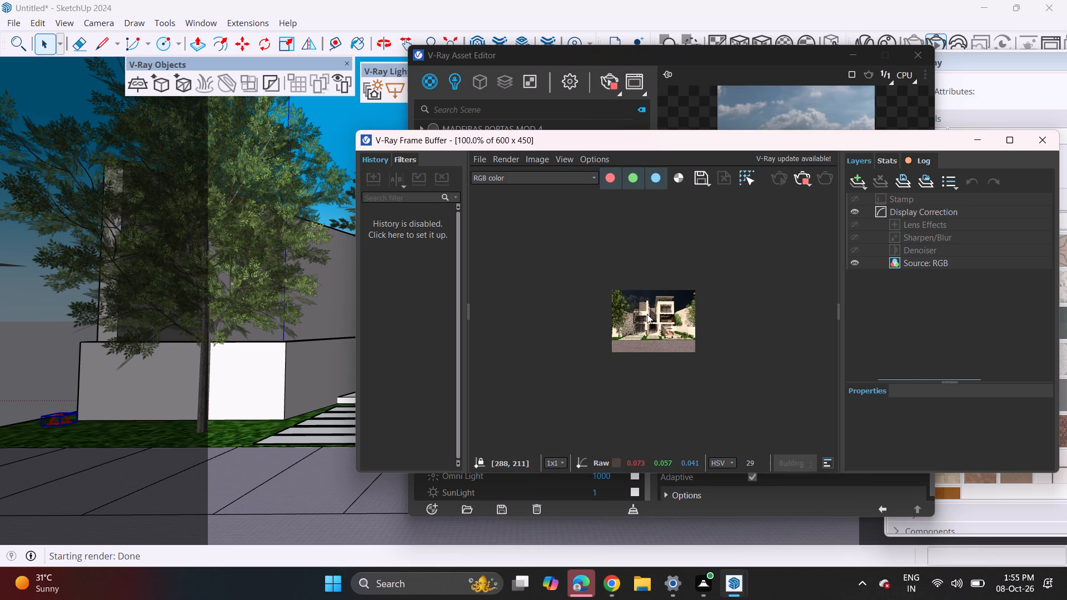
scroll(647, 314, up, 2)
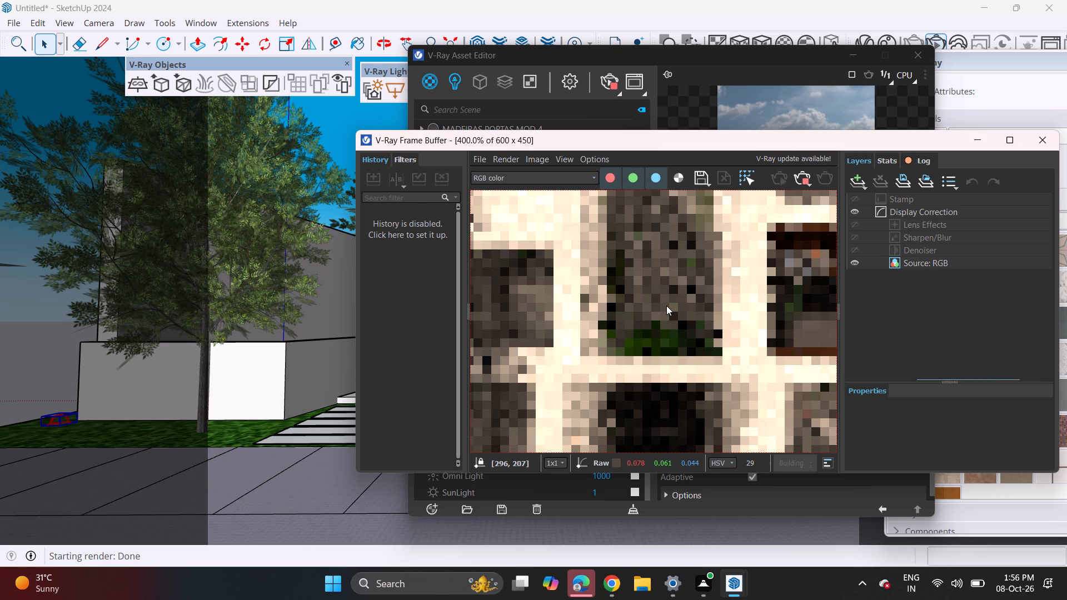
scroll(672, 305, down, 2)
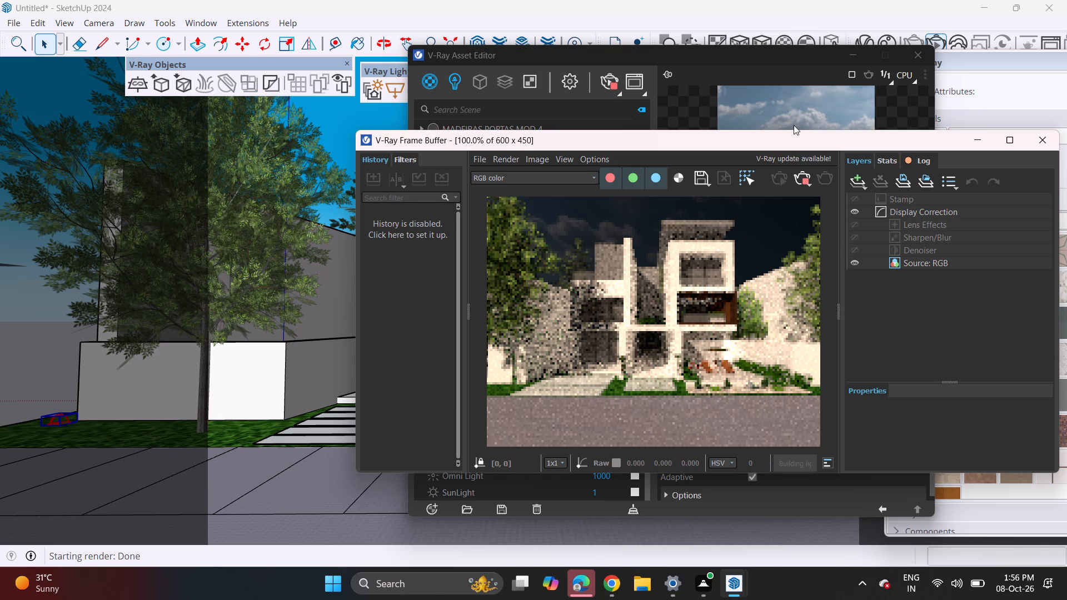
Arrange the Frame Buffer and Asset Editor side by side and raise the Dome Light intensity to 1.6.
drag(793, 144, 493, 82)
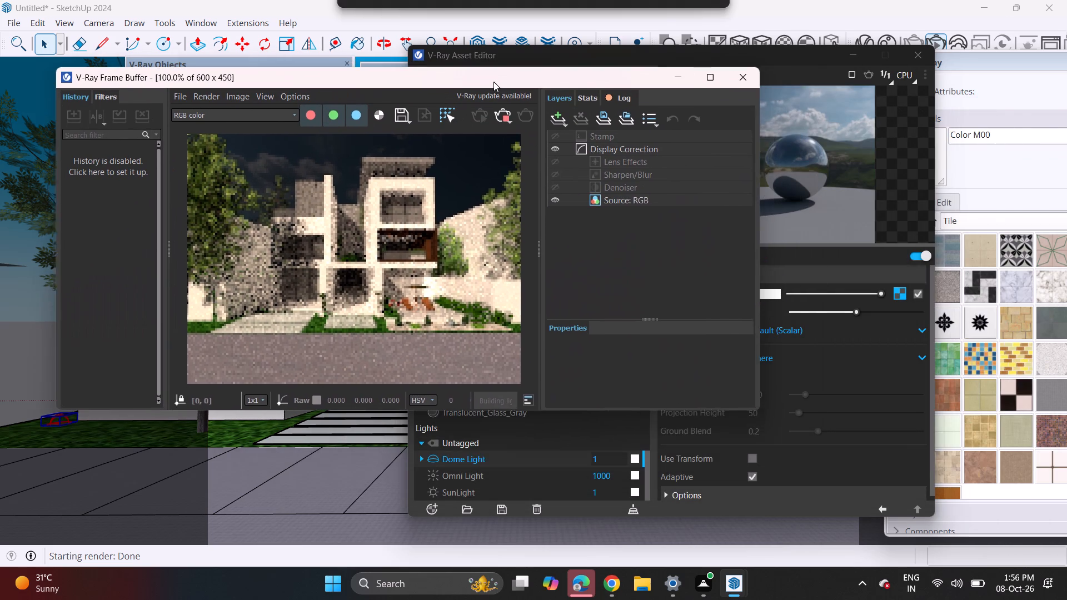
drag(493, 82, 465, 82)
drag(561, 57, 565, 58)
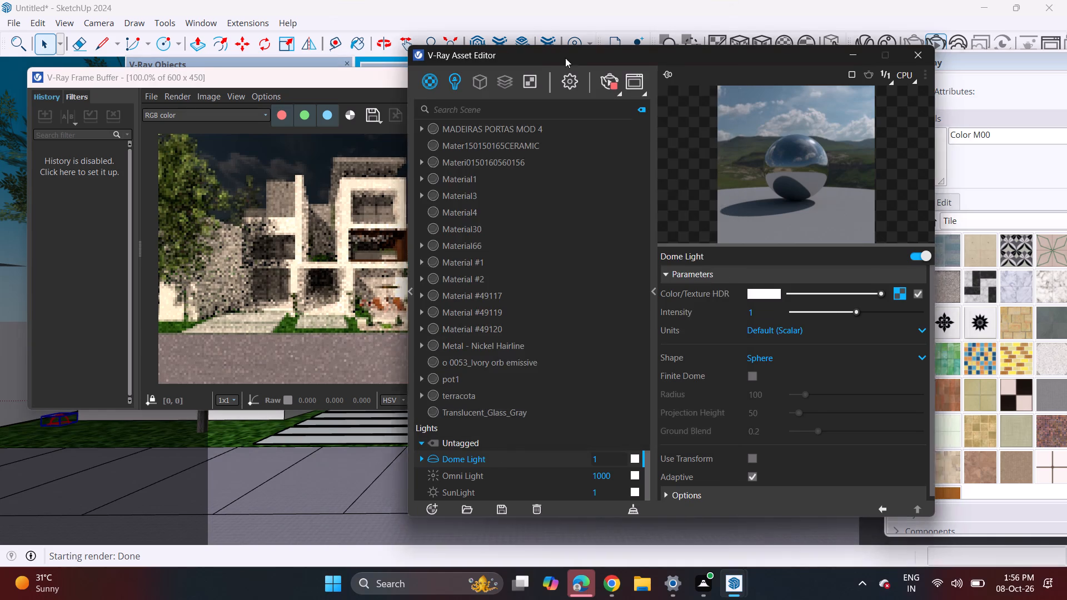
drag(565, 58, 632, 55)
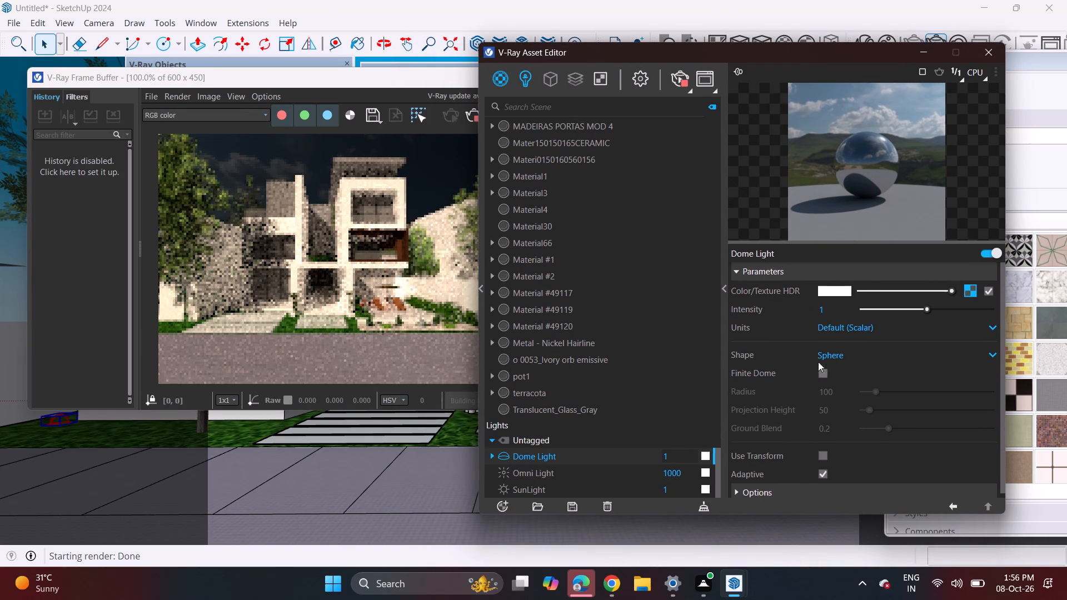
click(939, 307)
drag(956, 310, 965, 310)
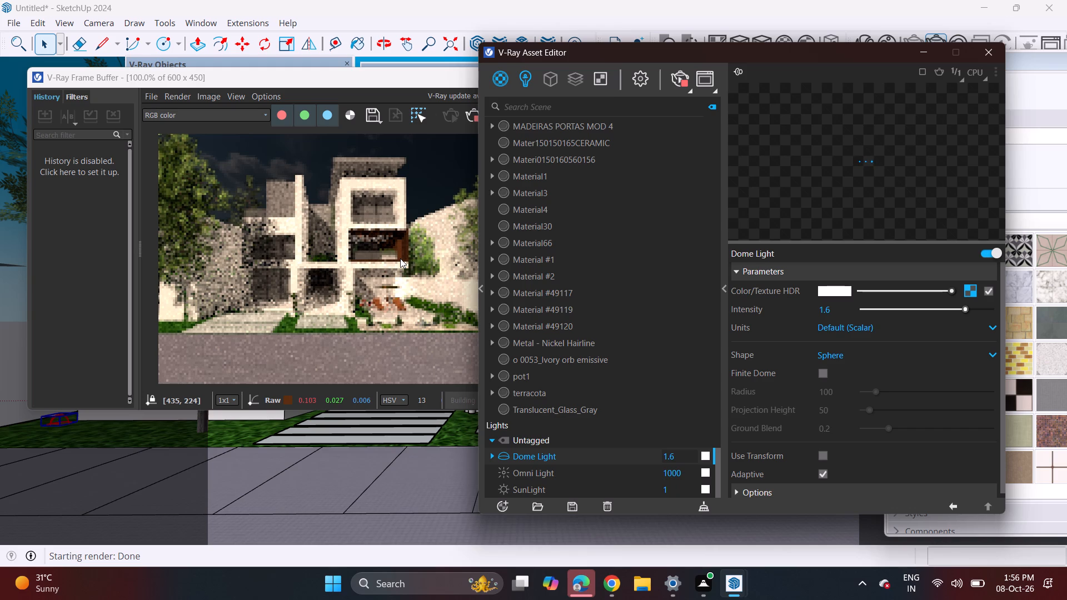
scroll(595, 356, down, 1)
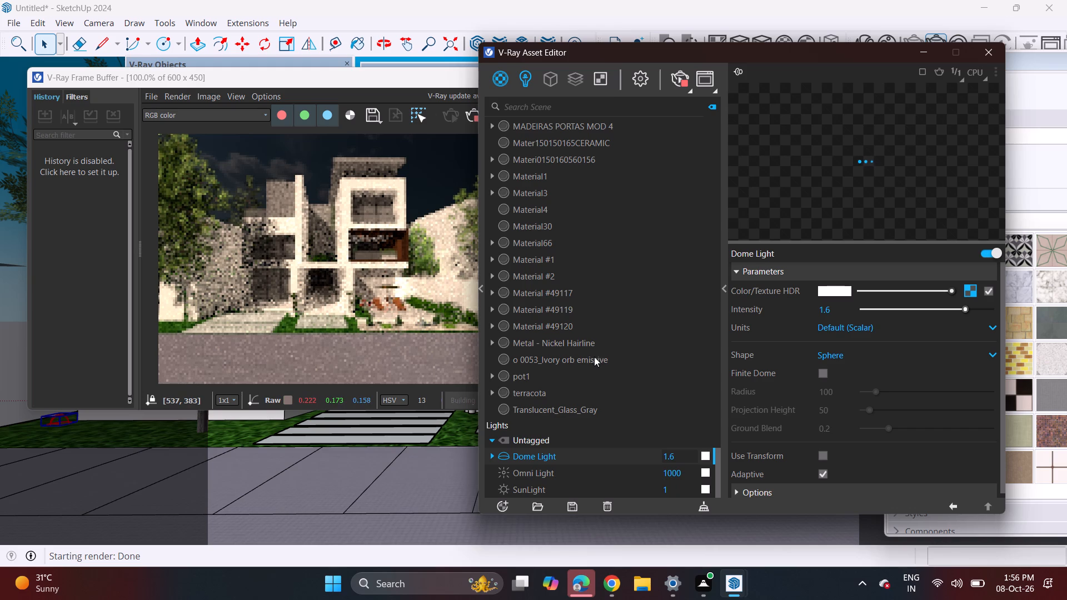
scroll(594, 357, down, 4)
Close the Asset Editor and Frame Buffer and delete the dome light from the grass by the low boundary wall.
click(984, 52)
click(715, 76)
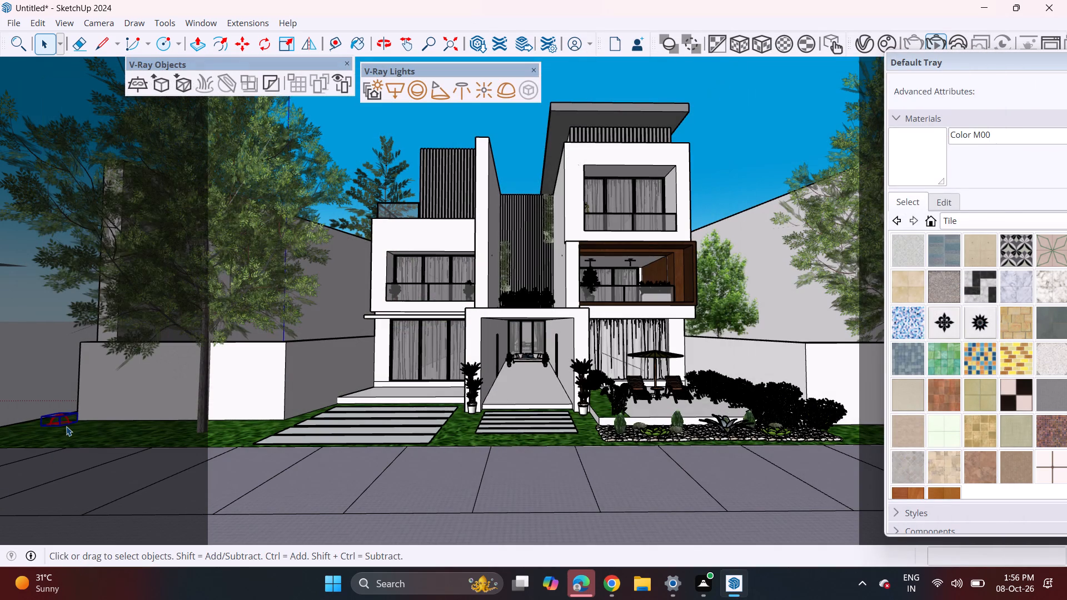
key(Delete)
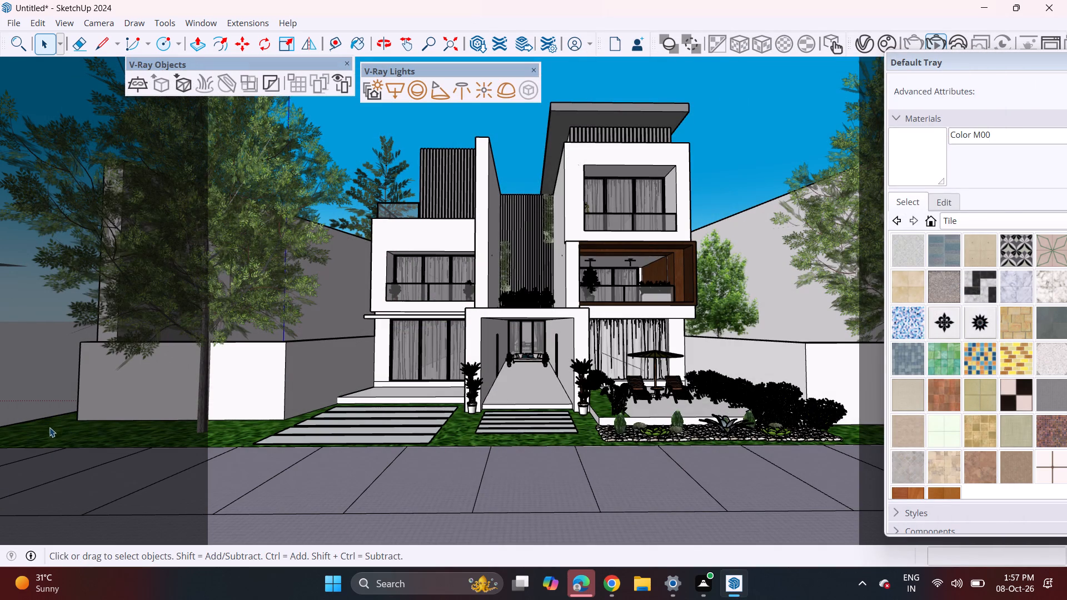
Place a new V-Ray dome light on the grass strip beside the conifer, outside the tall side wall, and select it.
middle_drag(41, 438, 231, 453)
middle_drag(106, 403, 483, 369)
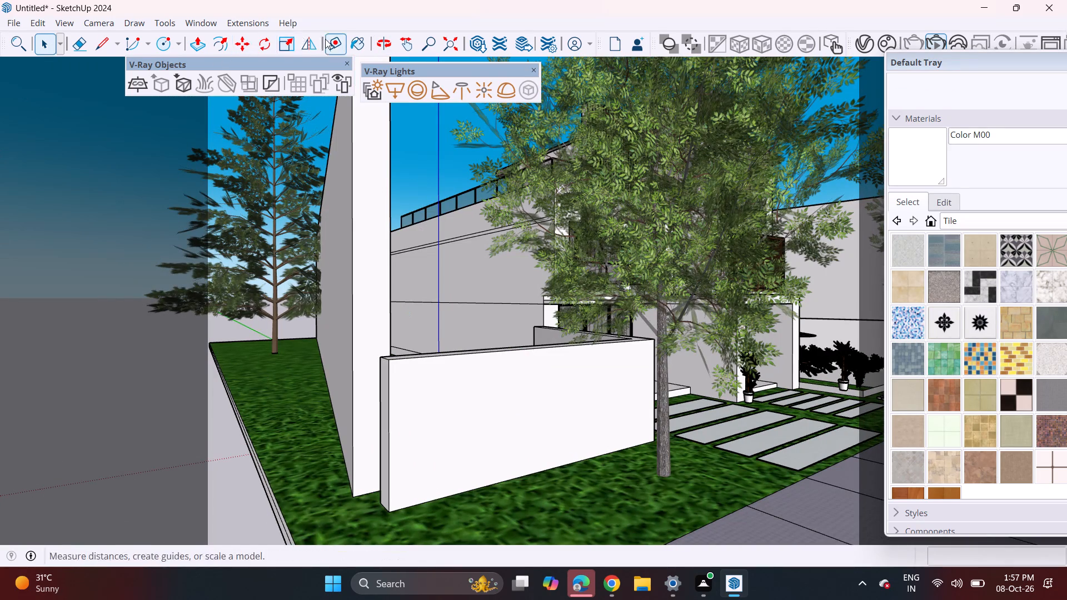
click(497, 94)
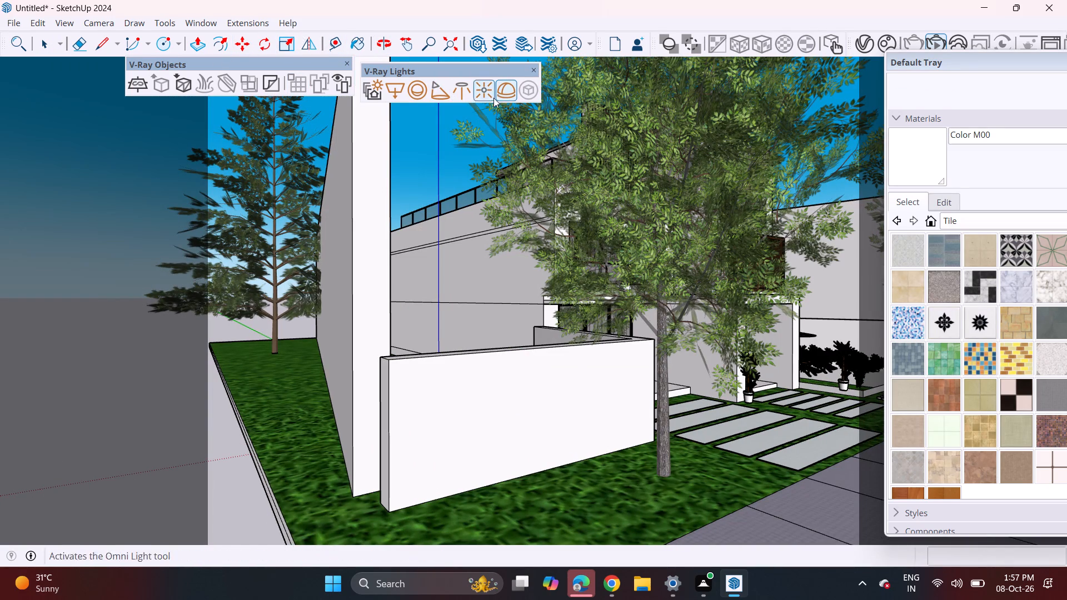
middle_drag(303, 324, 309, 348)
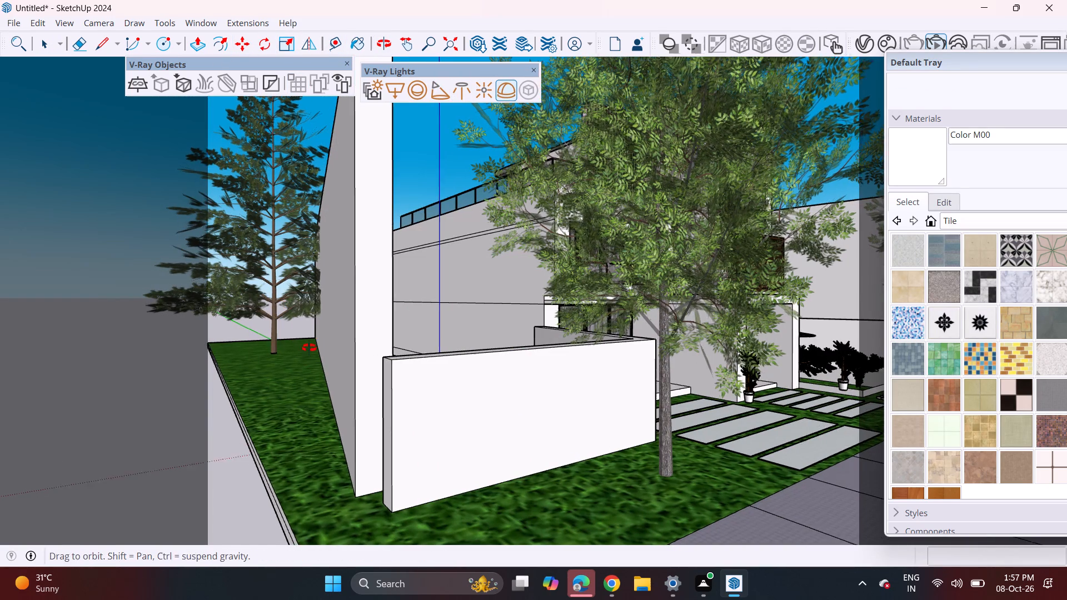
middle_drag(309, 348, 323, 433)
click(231, 293)
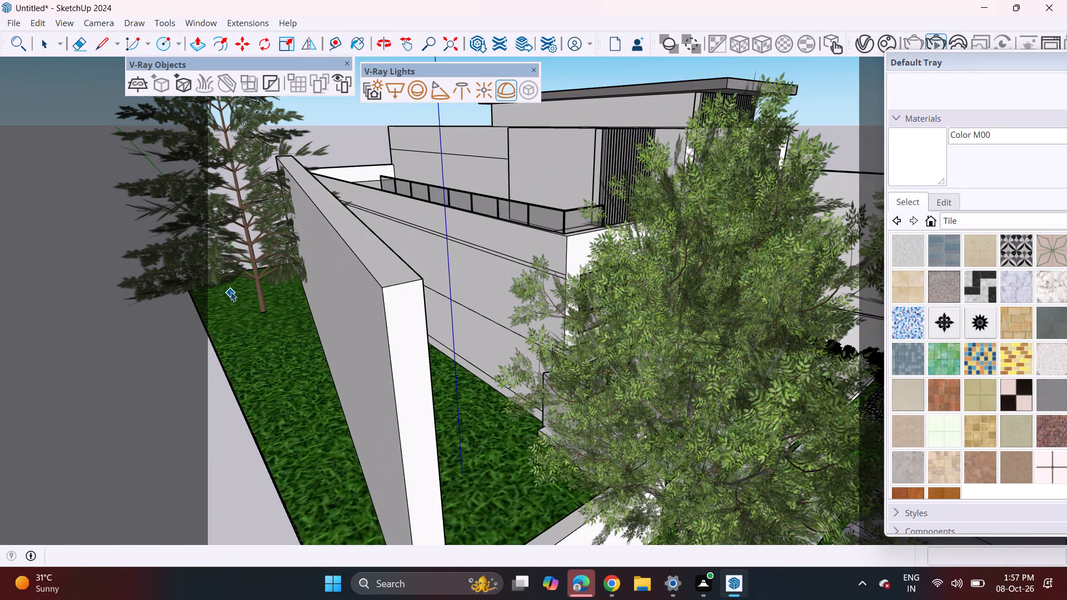
scroll(235, 295, up, 3)
drag(220, 286, 238, 276)
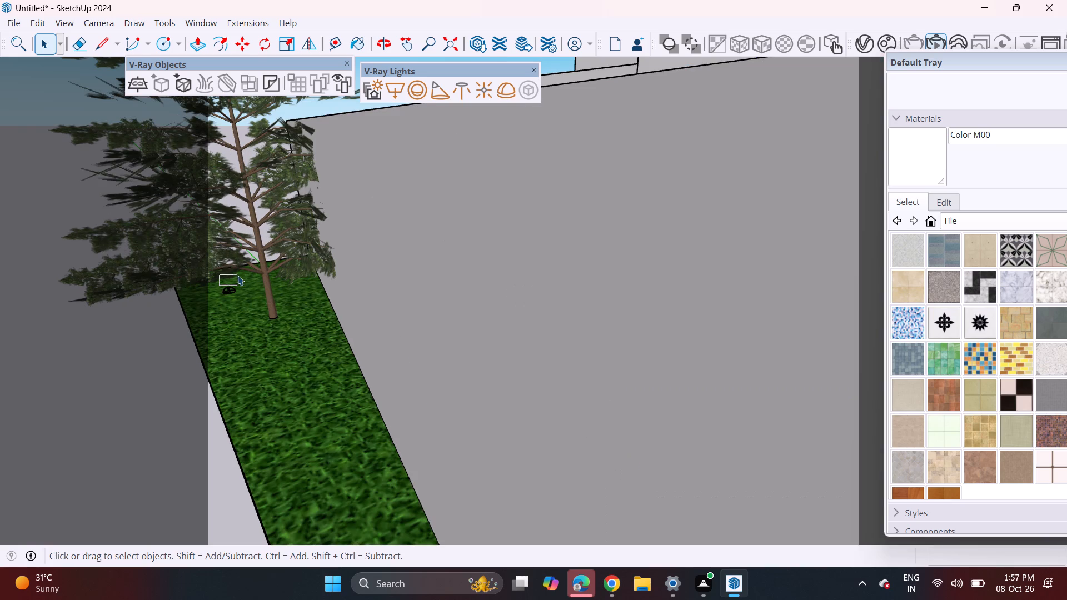
drag(238, 276, 247, 302)
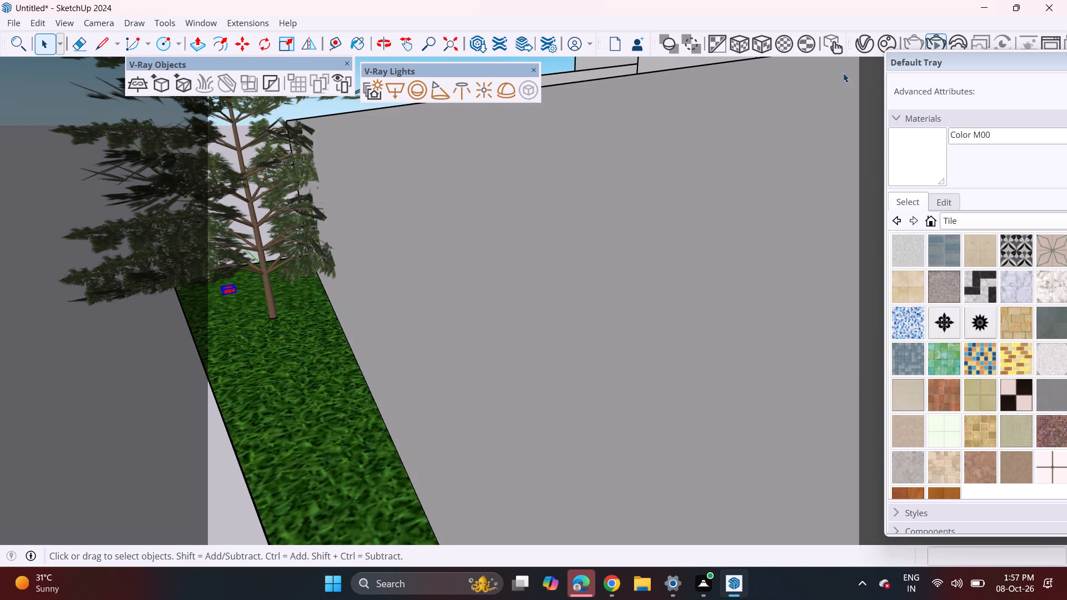
Reframe the scene on the full front facade with both large trees and the paved street in front.
middle_drag(660, 257, 580, 243)
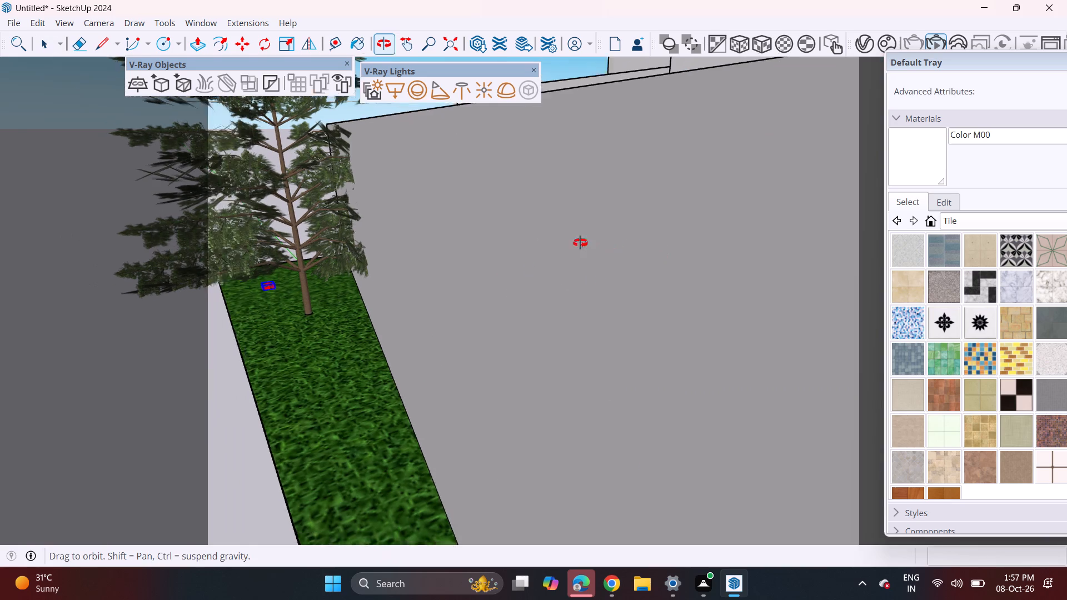
middle_drag(580, 243, 437, 200)
shift+middle_drag(646, 293, 166, 130)
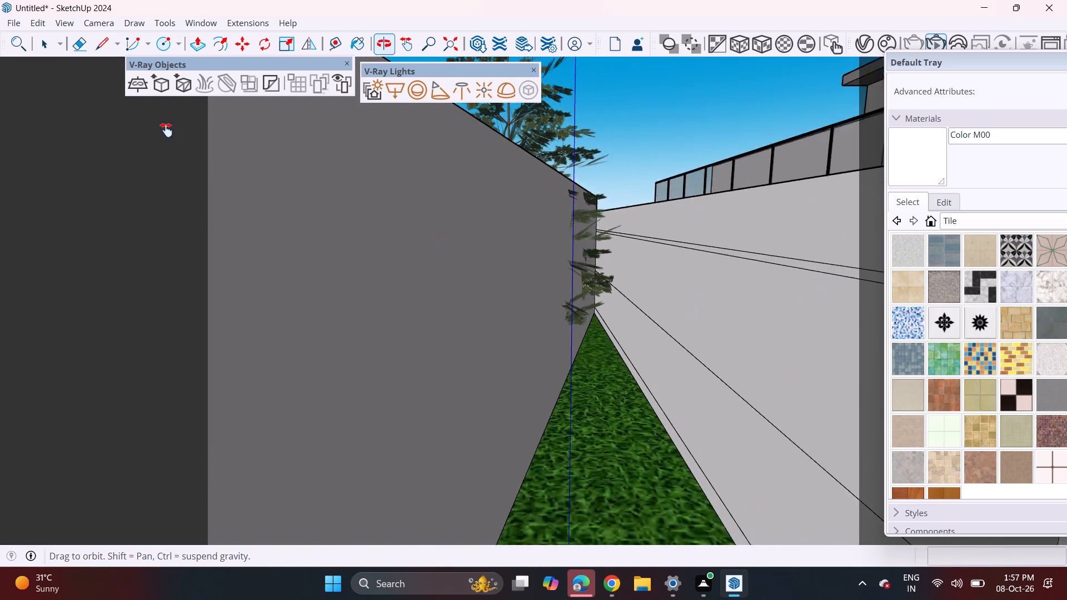
shift+middle_drag(166, 130, 44, 98)
scroll(540, 283, down, 15)
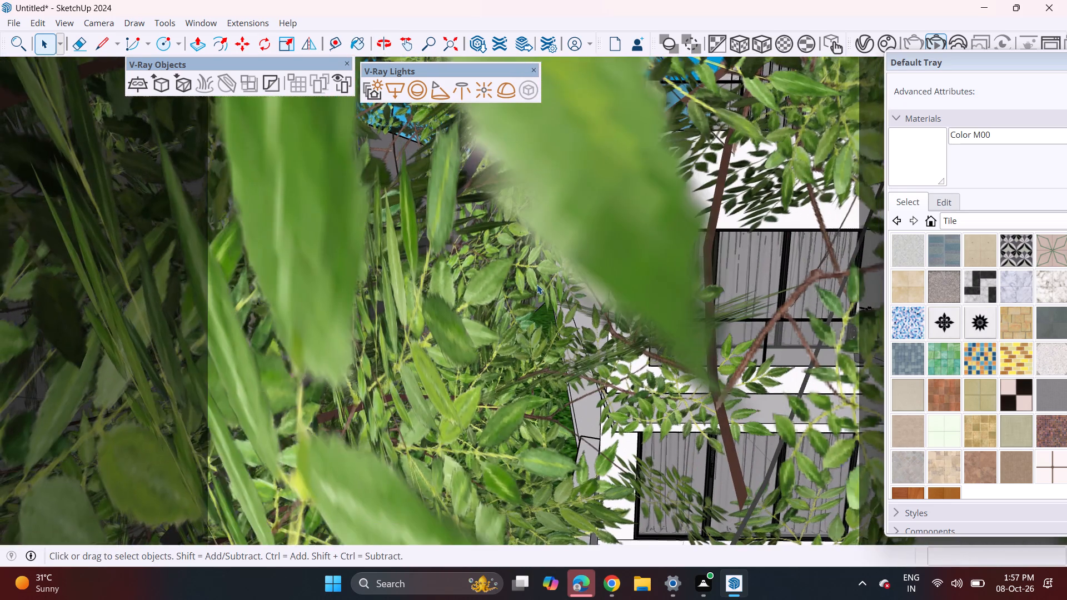
scroll(537, 284, down, 10)
middle_drag(659, 287, 216, 220)
scroll(382, 227, down, 3)
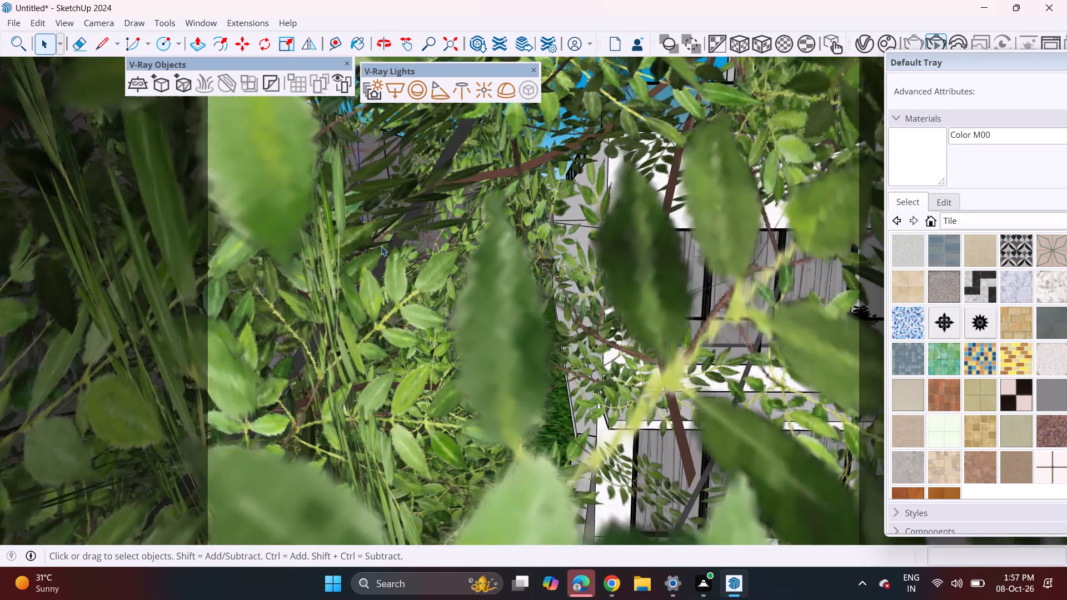
scroll(381, 246, down, 20)
scroll(381, 246, down, 16)
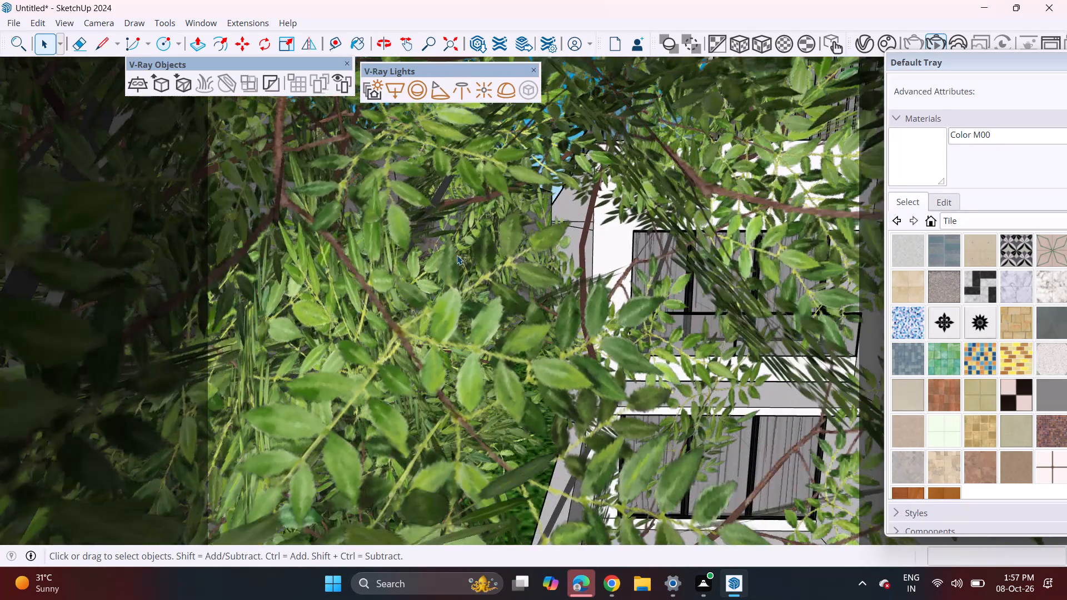
scroll(457, 255, down, 20)
scroll(457, 255, down, 16)
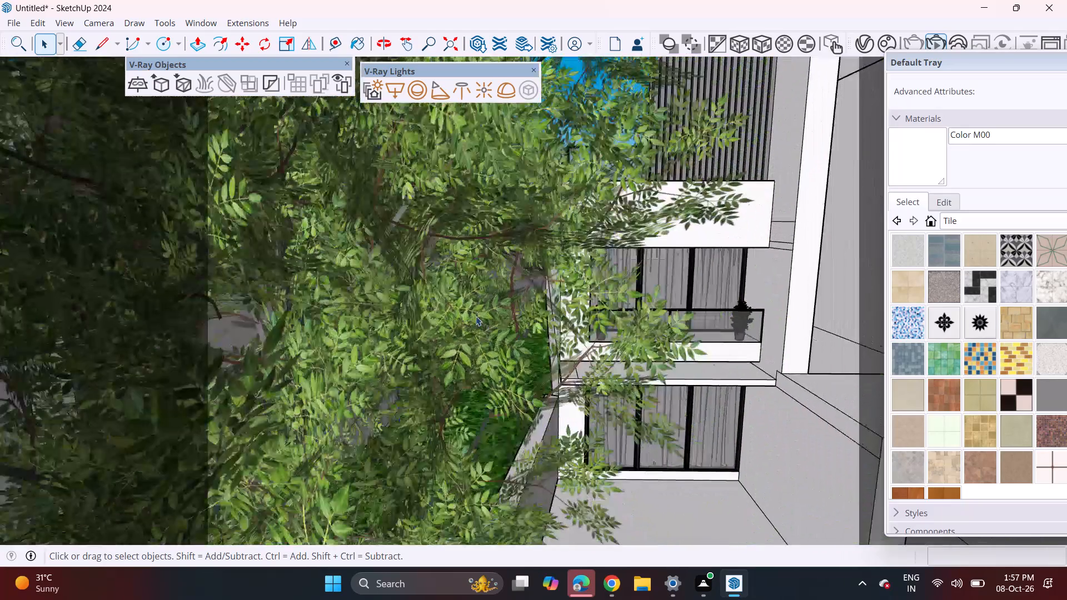
scroll(476, 316, down, 20)
scroll(476, 316, down, 9)
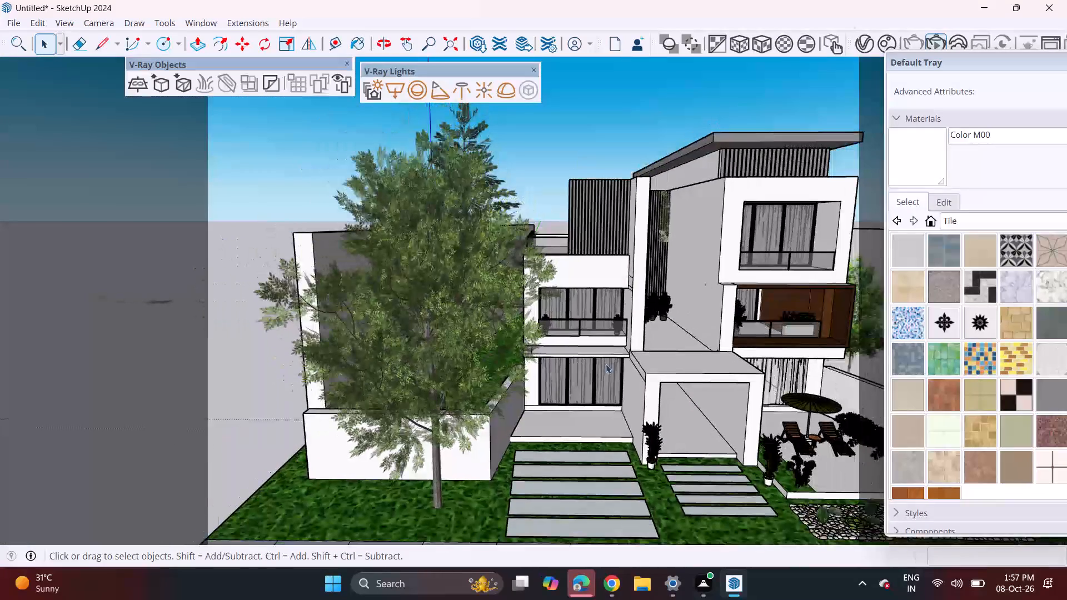
shift+middle_drag(602, 366, 460, 311)
middle_drag(461, 311, 470, 284)
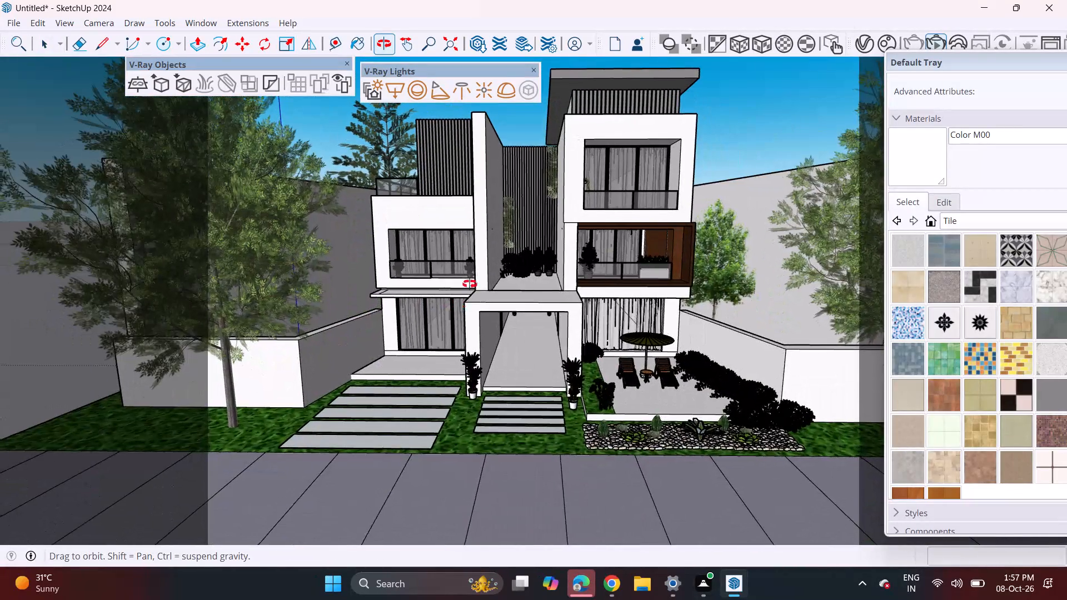
middle_drag(470, 284, 470, 269)
middle_click(470, 269)
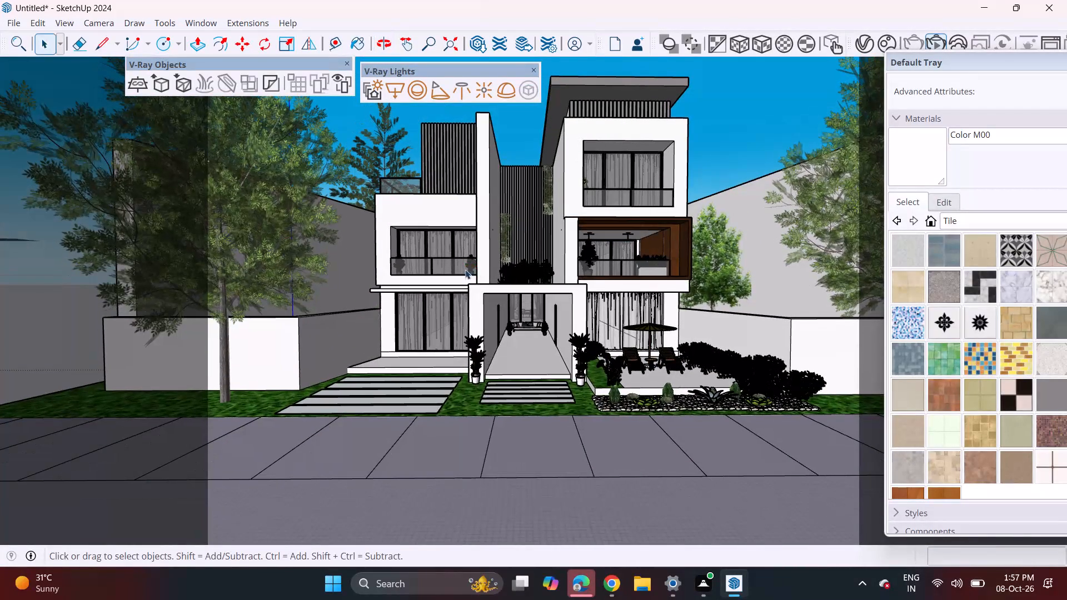
middle_drag(591, 247, 585, 337)
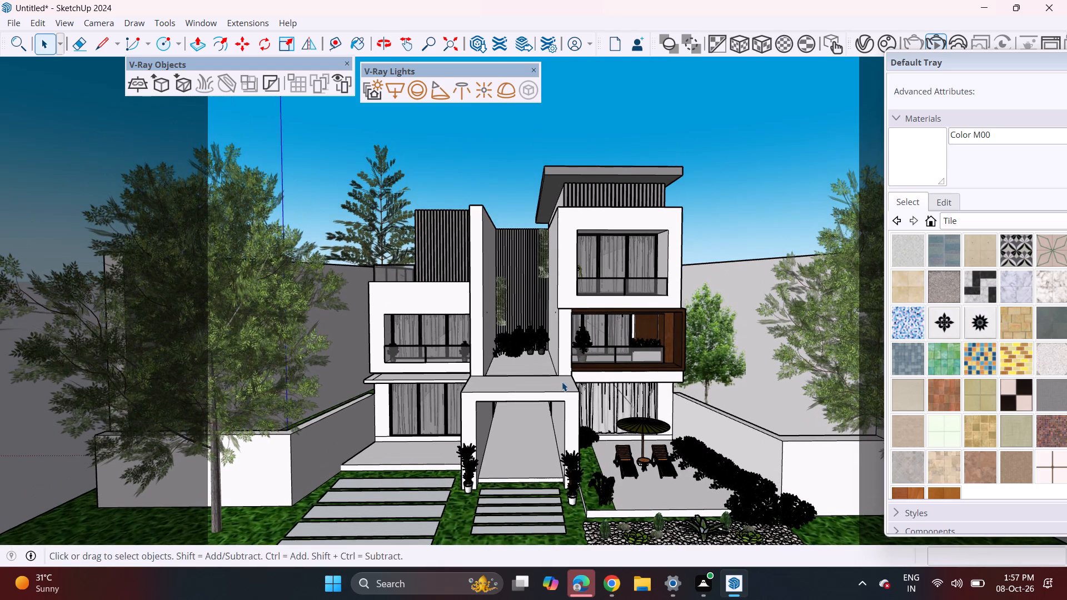
middle_drag(559, 379, 557, 319)
scroll(564, 361, down, 1)
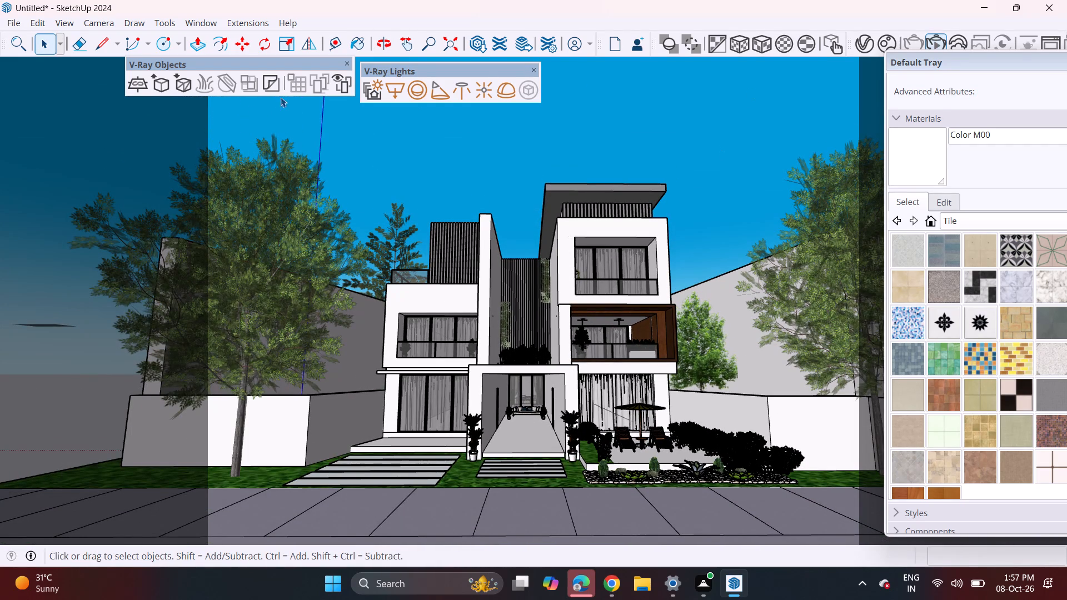
Open the V-Ray Asset Editor and switch off Dome Light#1 in the scene's light list.
click(866, 47)
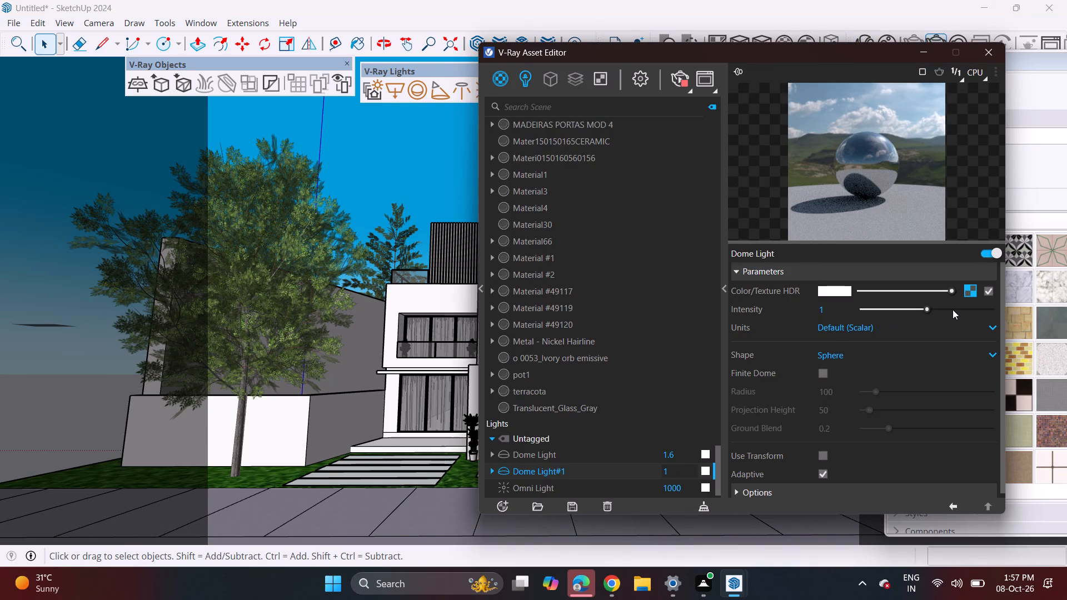
scroll(669, 433, down, 2)
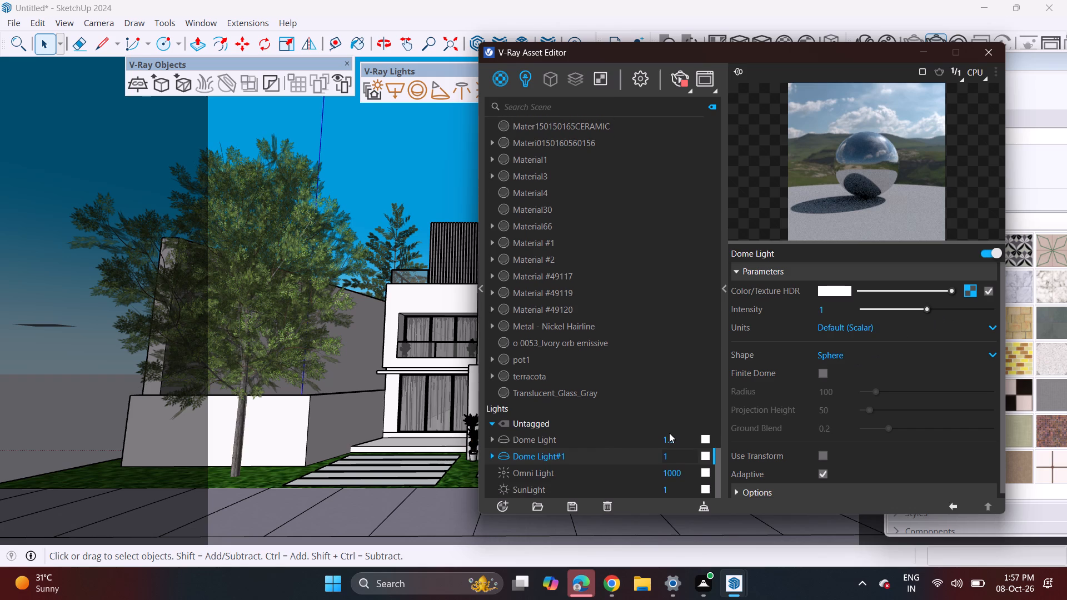
scroll(669, 433, down, 1)
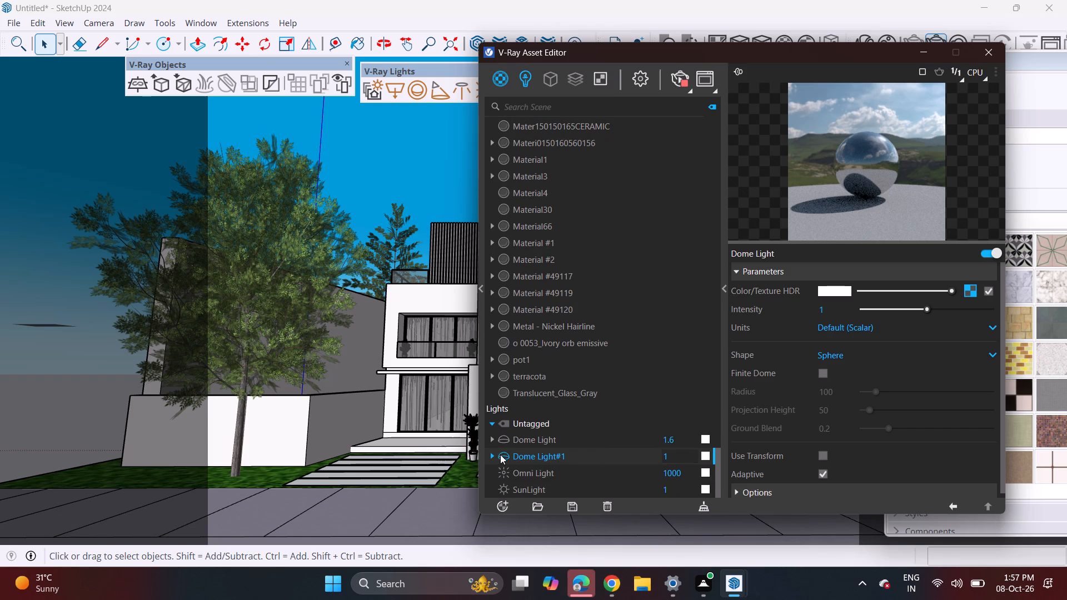
click(503, 456)
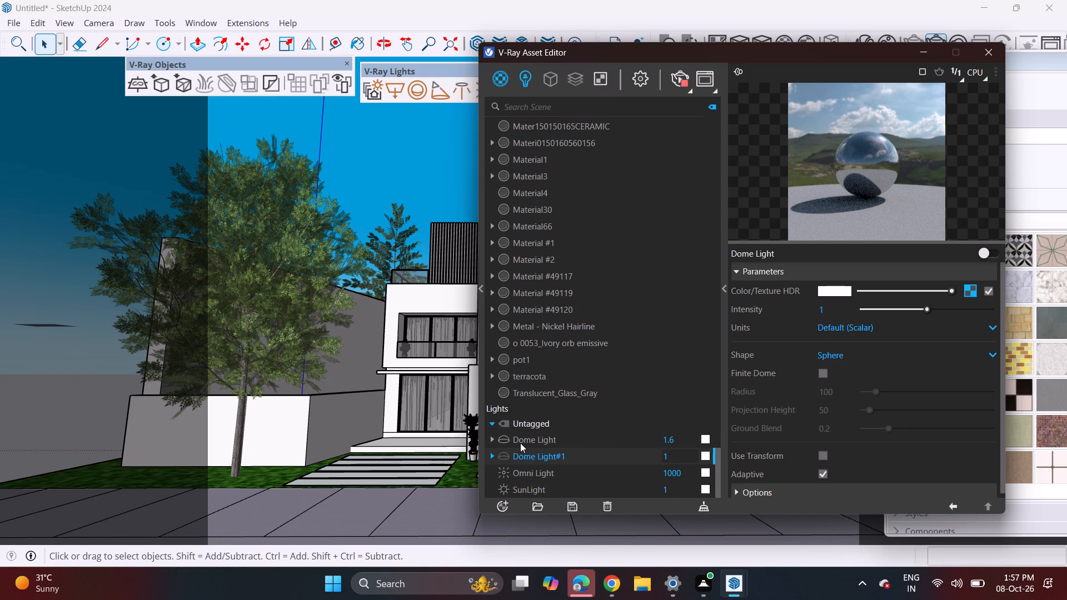
Clear the HDR texture of the light named Dome Light and load golden_gate_hills_4k.exr from Downloads in its place.
click(520, 442)
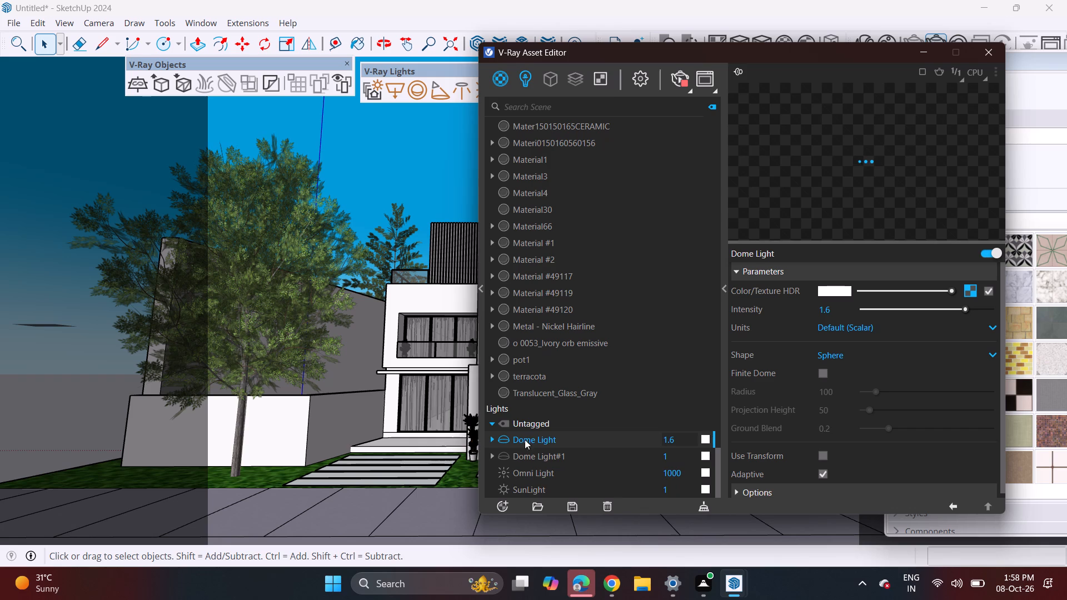
right_click(968, 294)
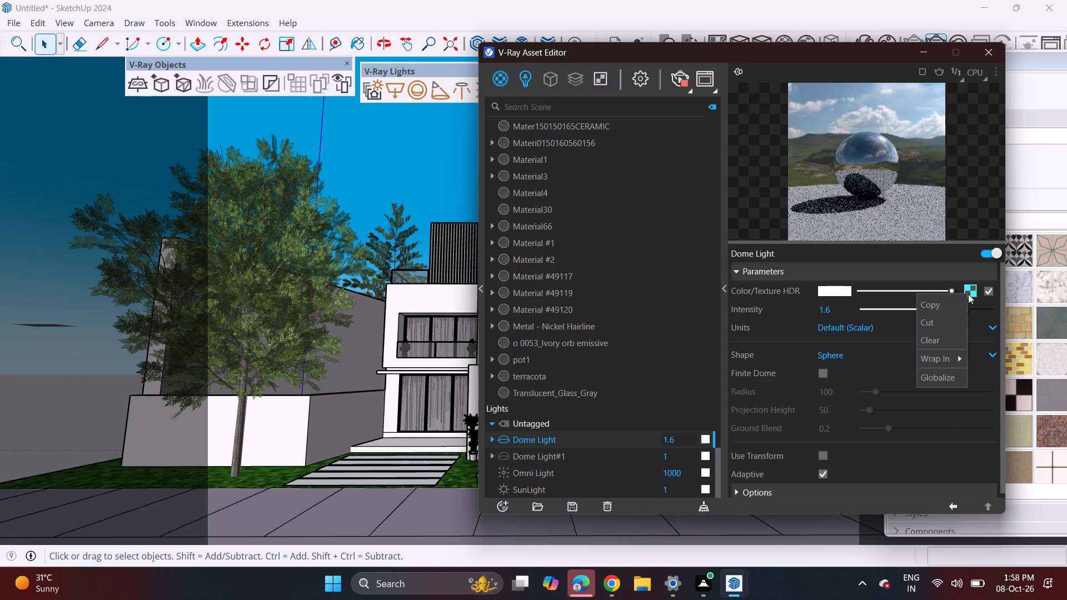
click(948, 340)
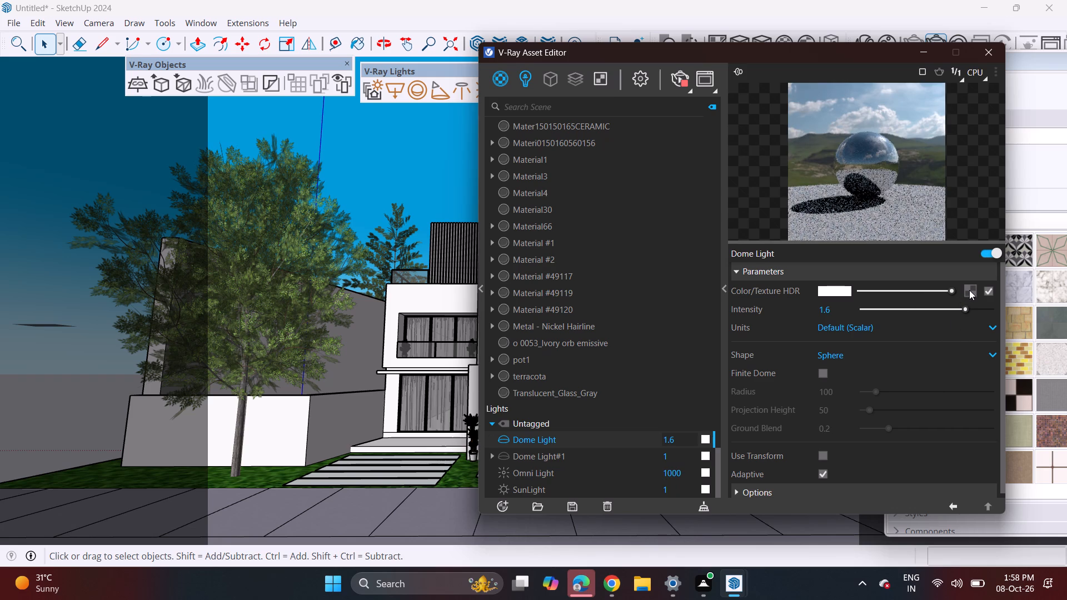
click(969, 290)
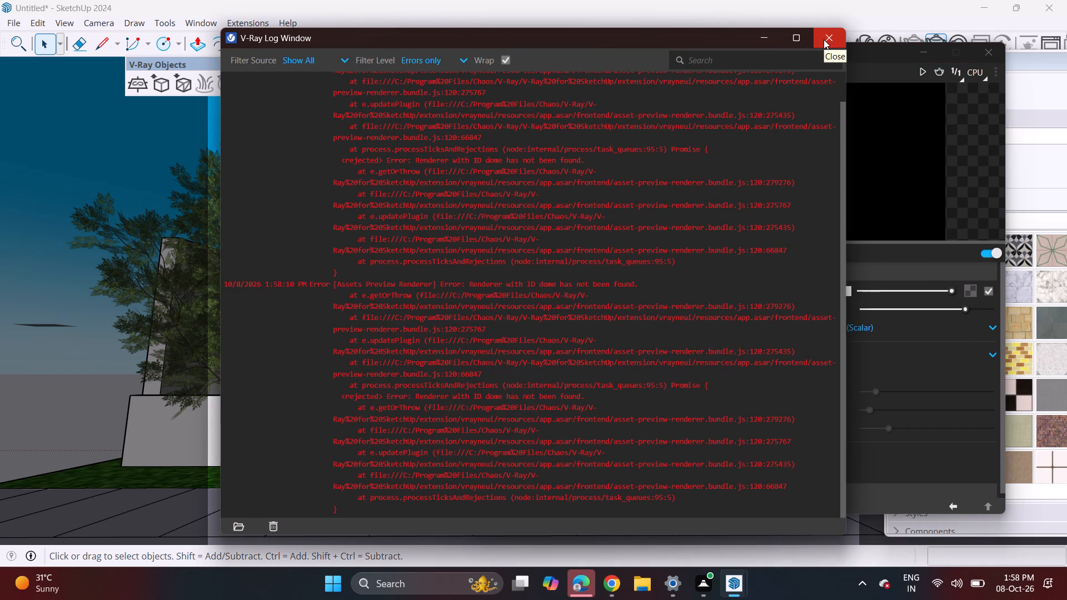
click(824, 39)
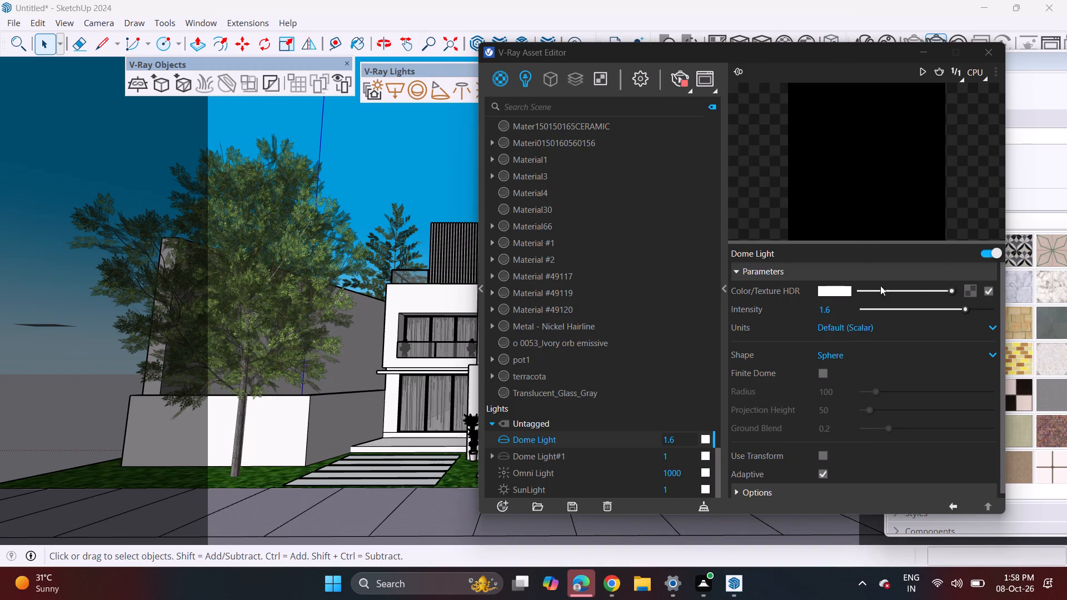
click(966, 296)
click(897, 88)
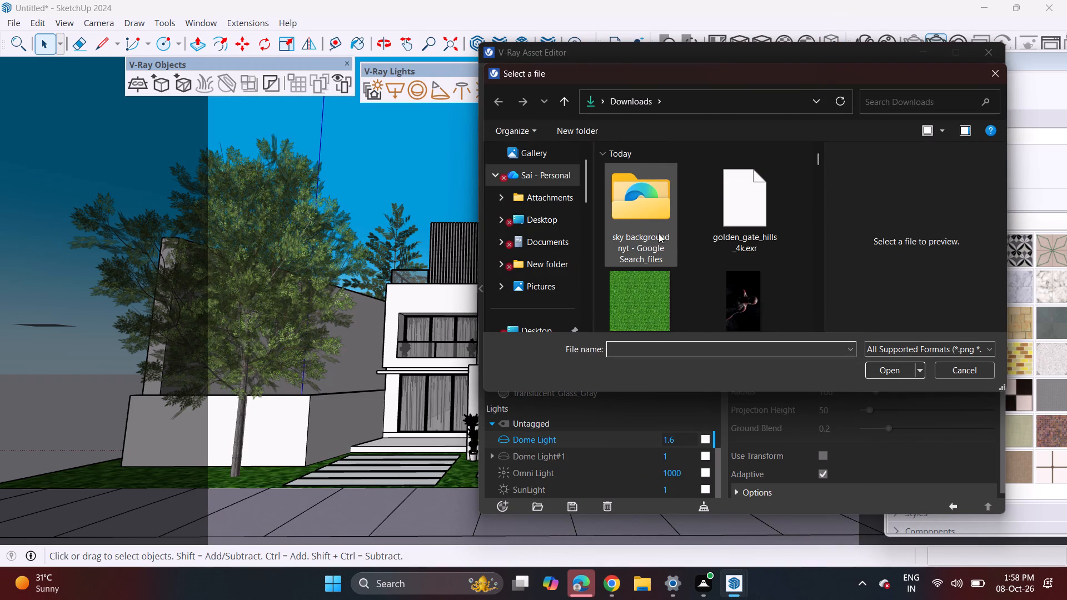
click(766, 222)
double_click(898, 369)
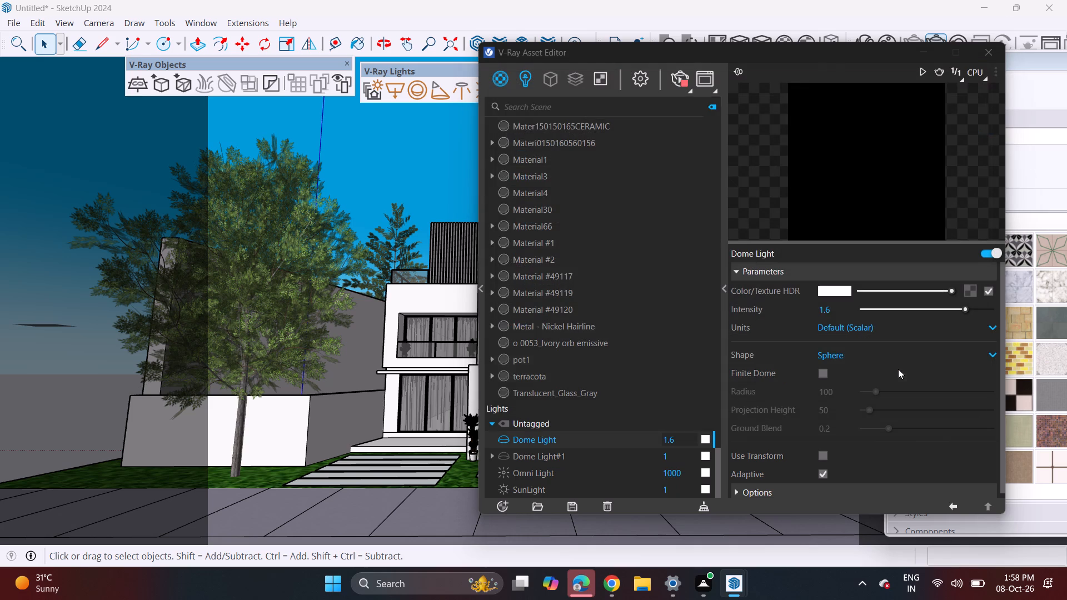
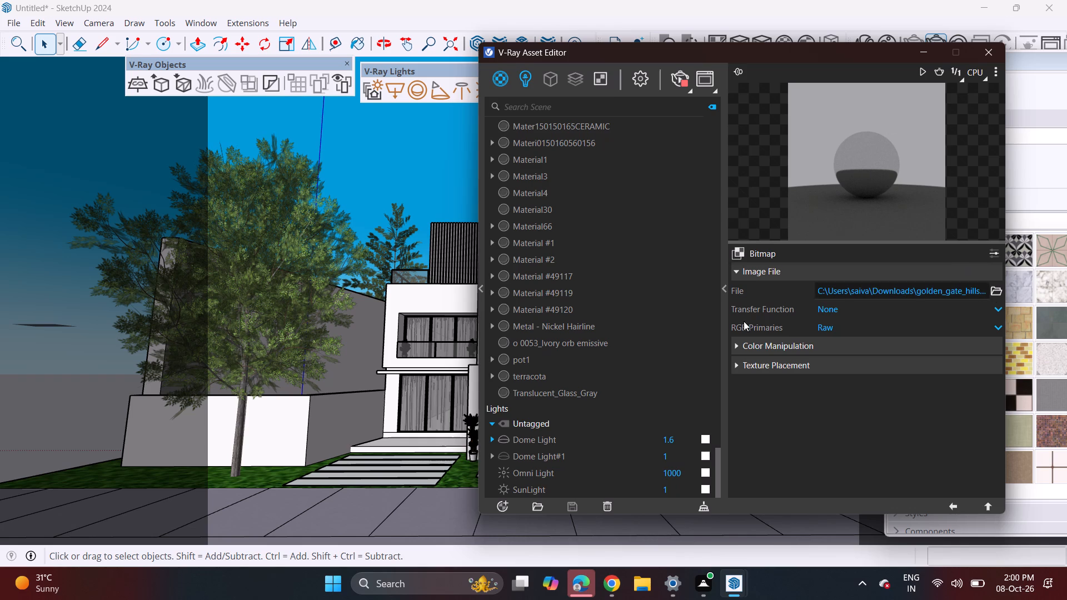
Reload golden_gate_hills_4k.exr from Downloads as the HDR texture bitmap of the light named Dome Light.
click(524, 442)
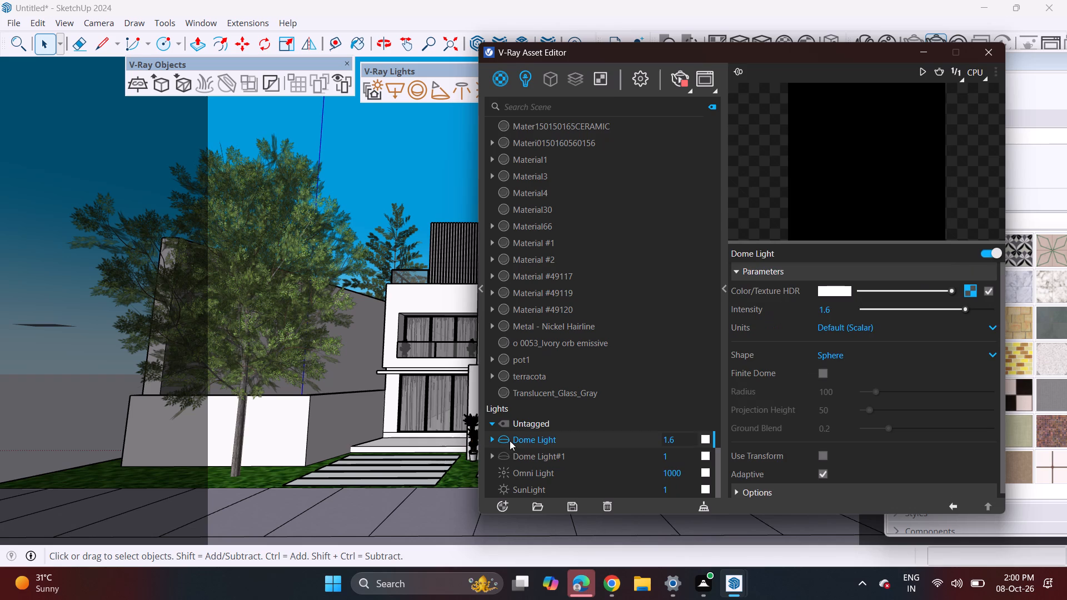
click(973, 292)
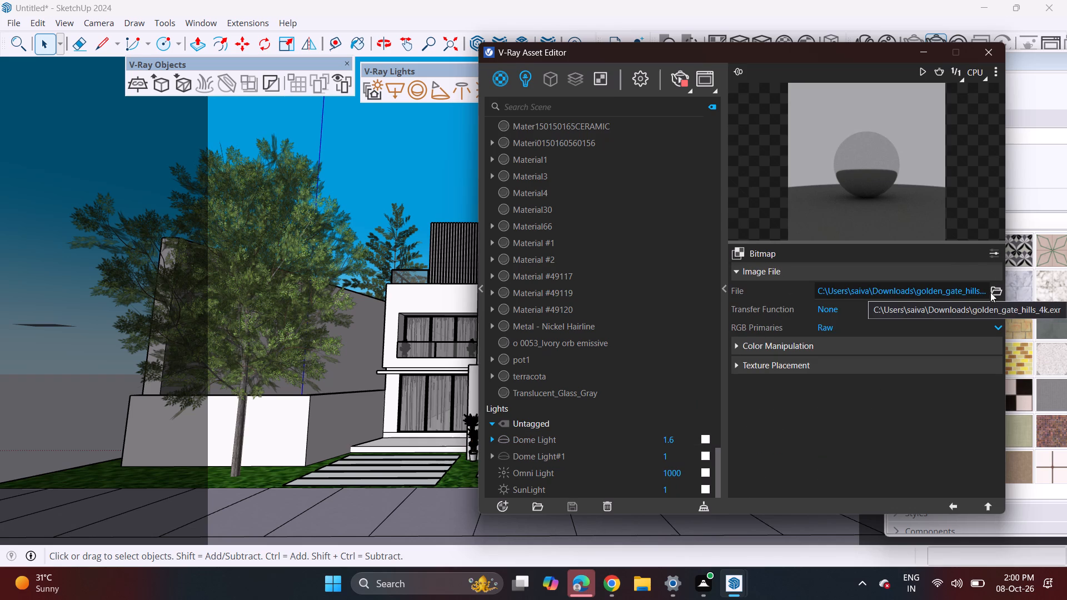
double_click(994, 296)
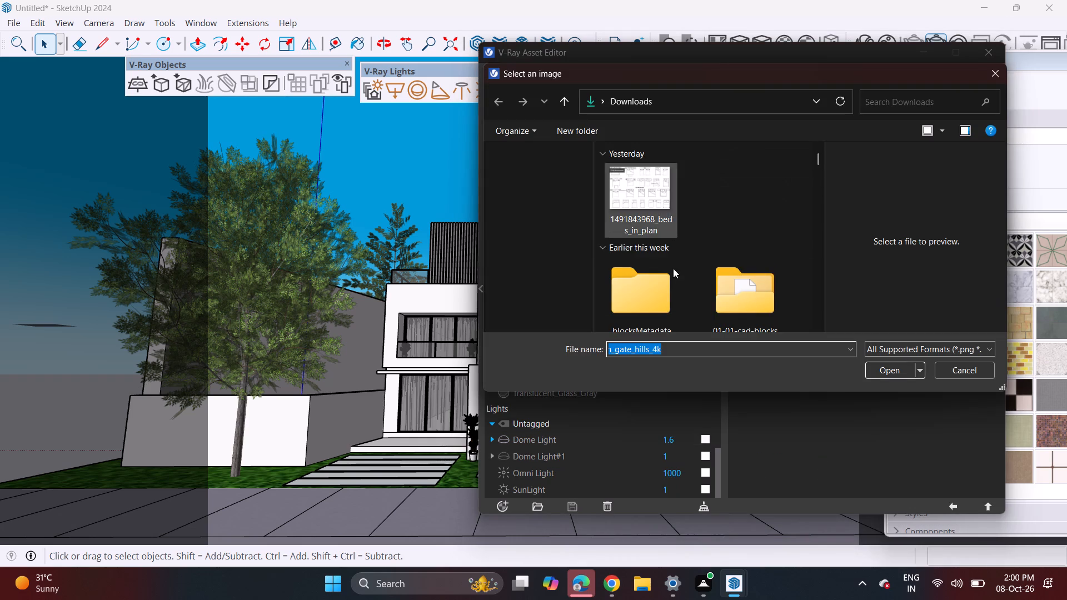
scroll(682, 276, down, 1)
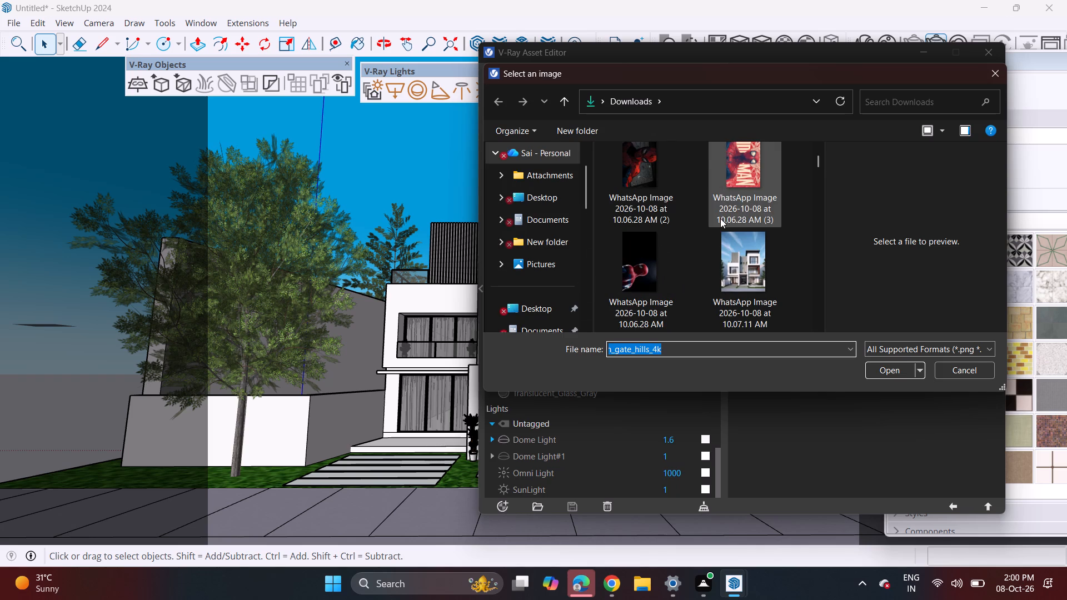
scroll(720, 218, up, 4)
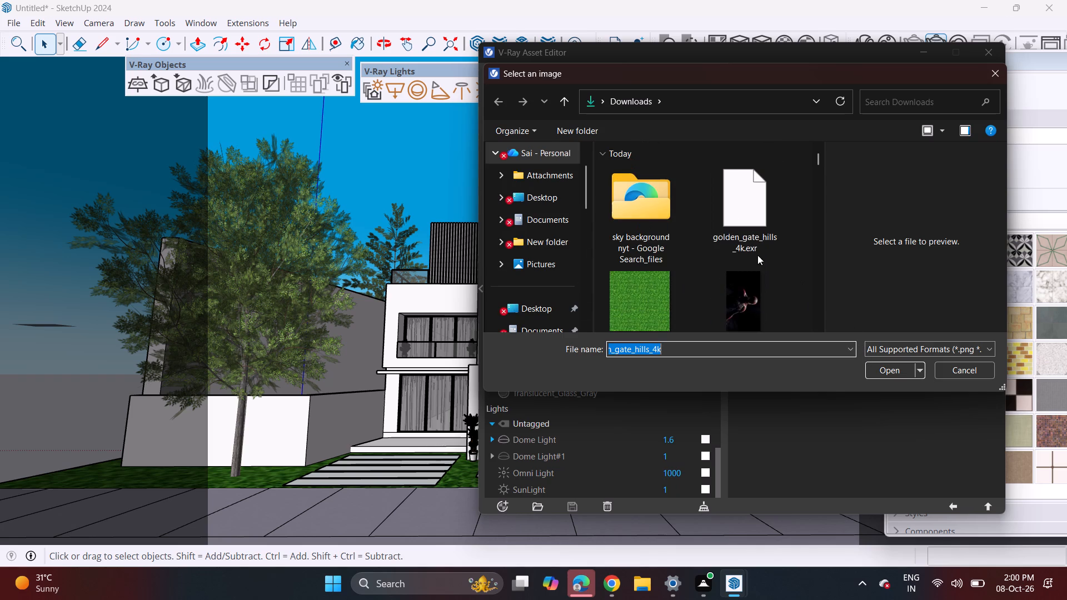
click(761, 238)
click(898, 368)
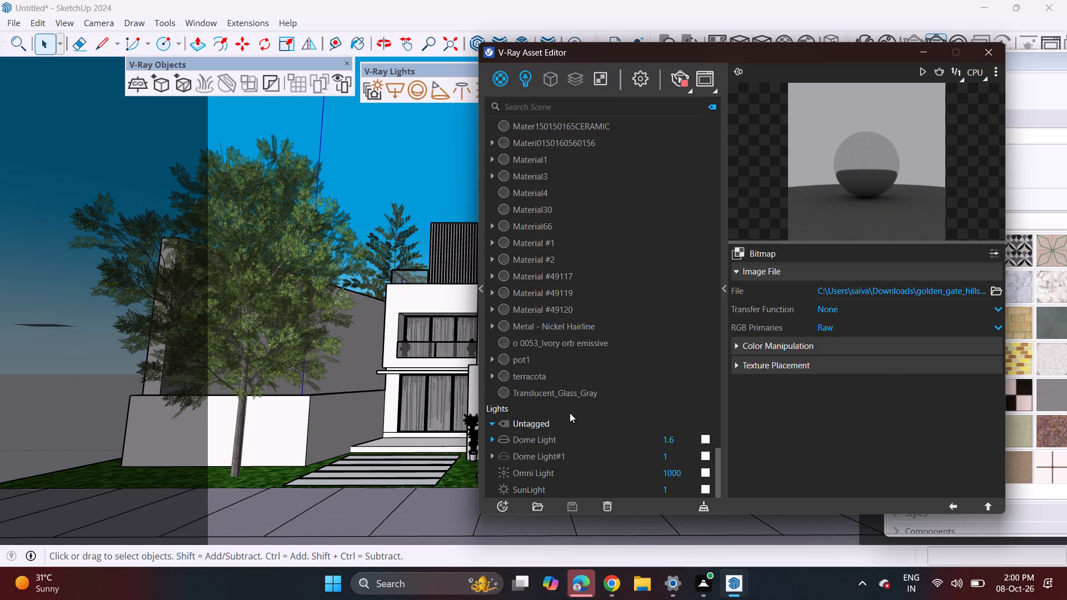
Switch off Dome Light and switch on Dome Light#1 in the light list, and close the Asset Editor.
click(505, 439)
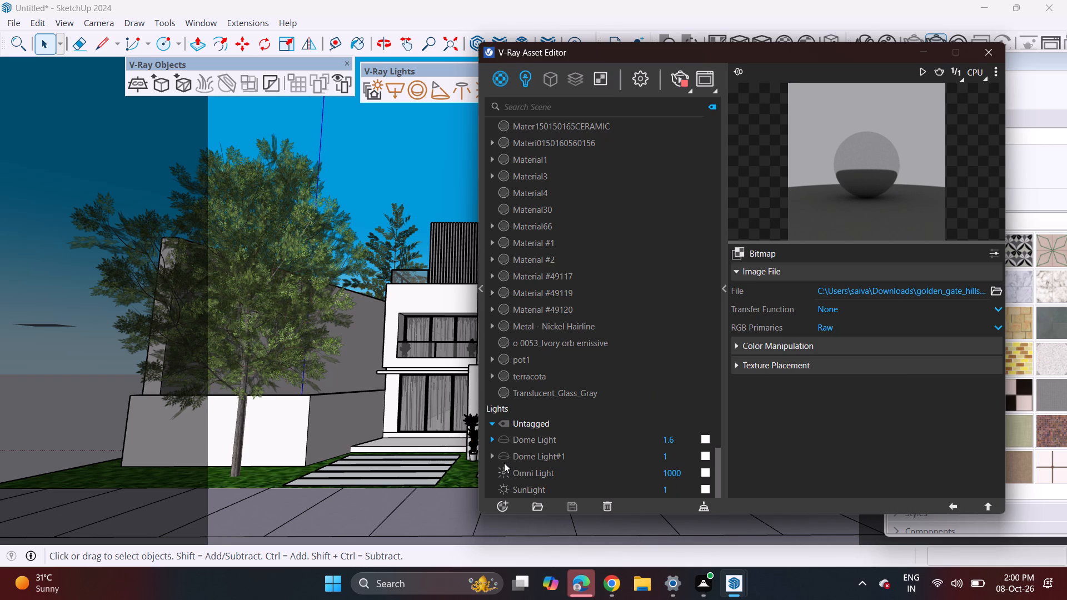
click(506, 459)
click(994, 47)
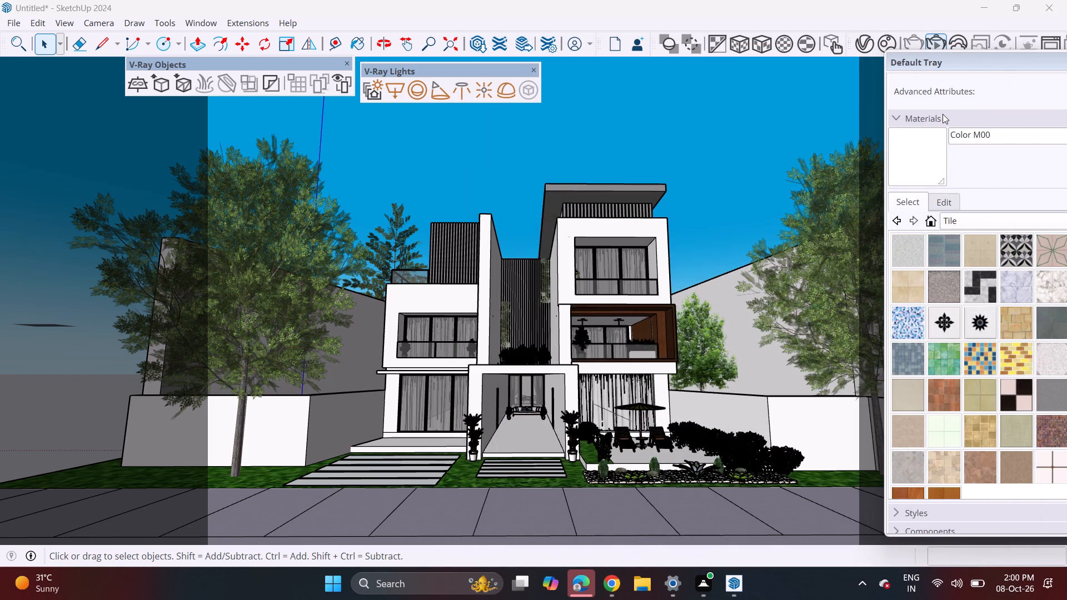
Reframe the scene slightly closer on the front facade, keeping the entrance central and both large trees at its sides.
middle_drag(158, 439, 360, 438)
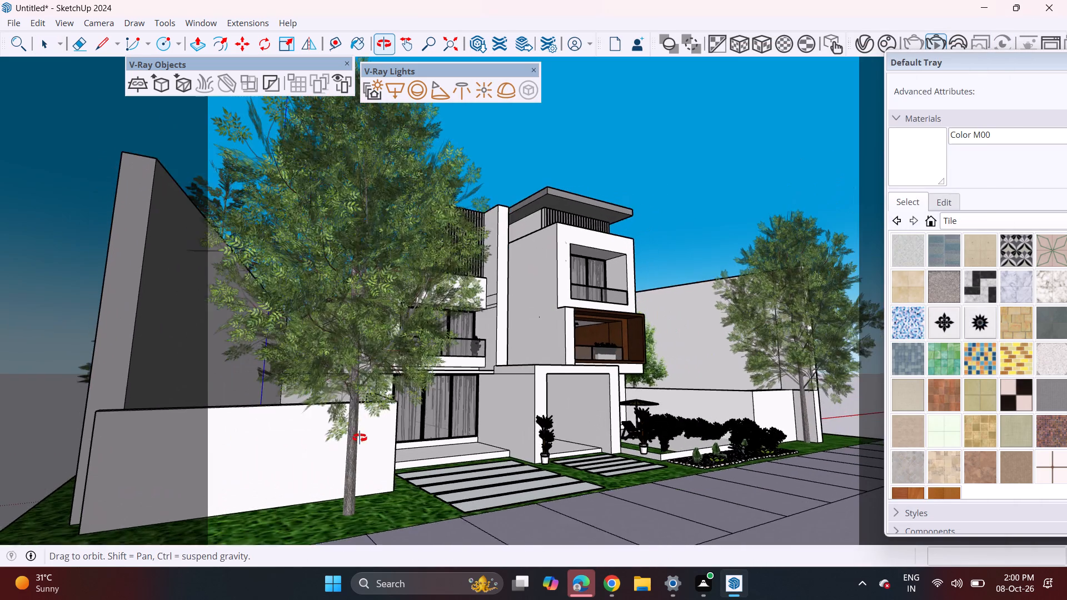
middle_drag(360, 438, 177, 441)
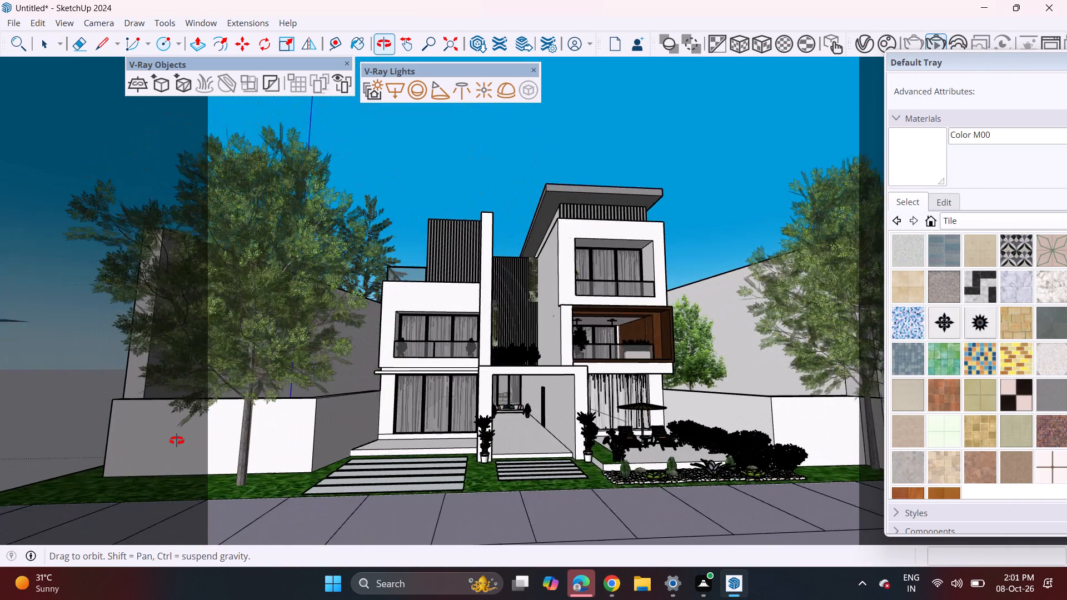
middle_drag(177, 441, 152, 439)
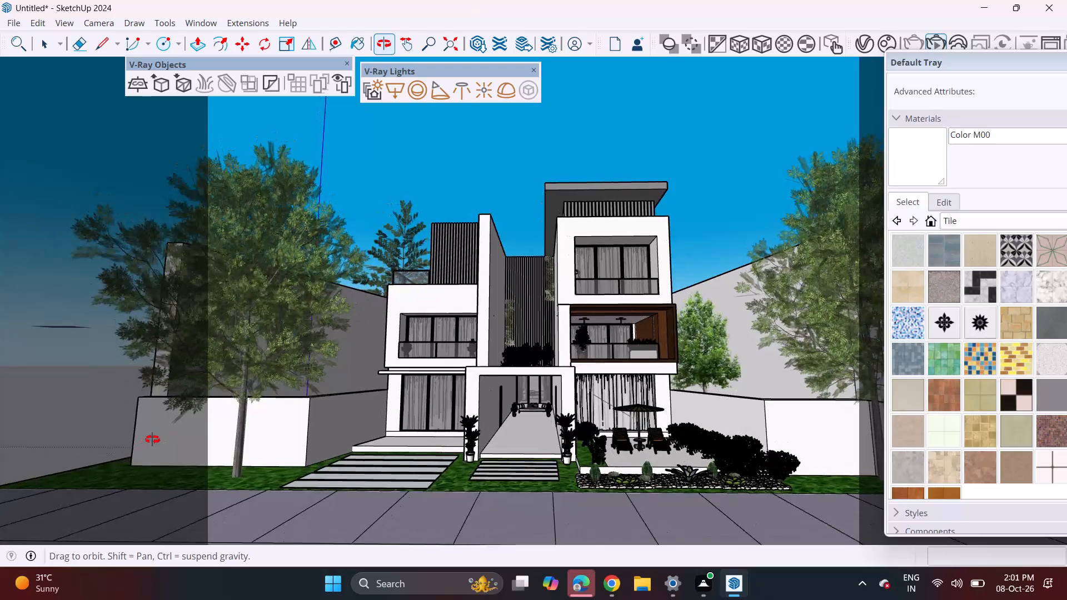
middle_drag(152, 439, 159, 434)
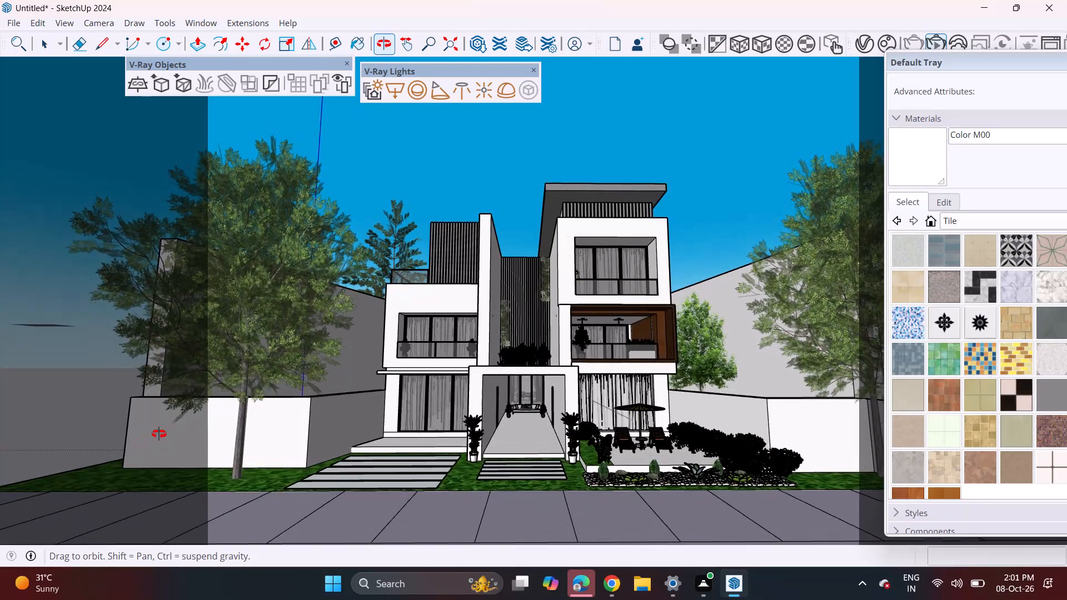
middle_drag(159, 434, 161, 431)
scroll(160, 432, down, 1)
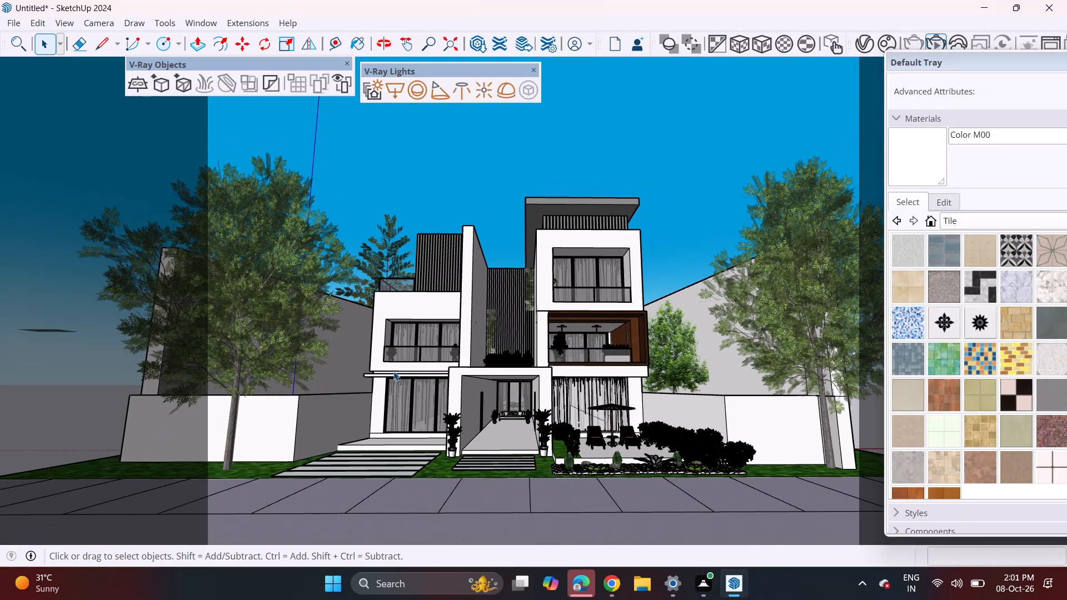
shift+middle_drag(417, 362, 427, 366)
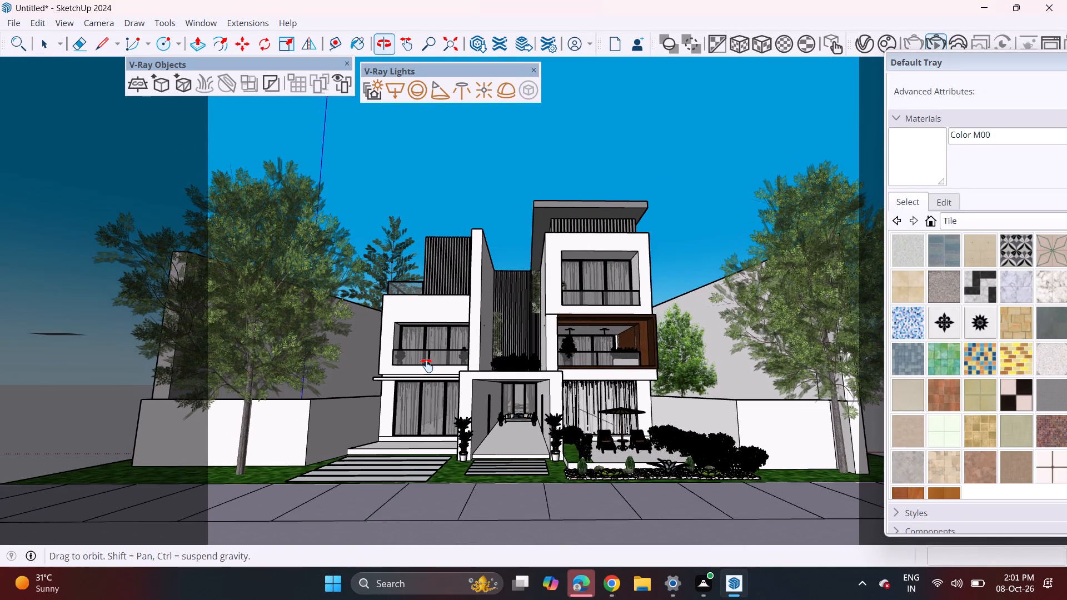
shift+middle_drag(427, 366, 443, 366)
scroll(443, 365, up, 1)
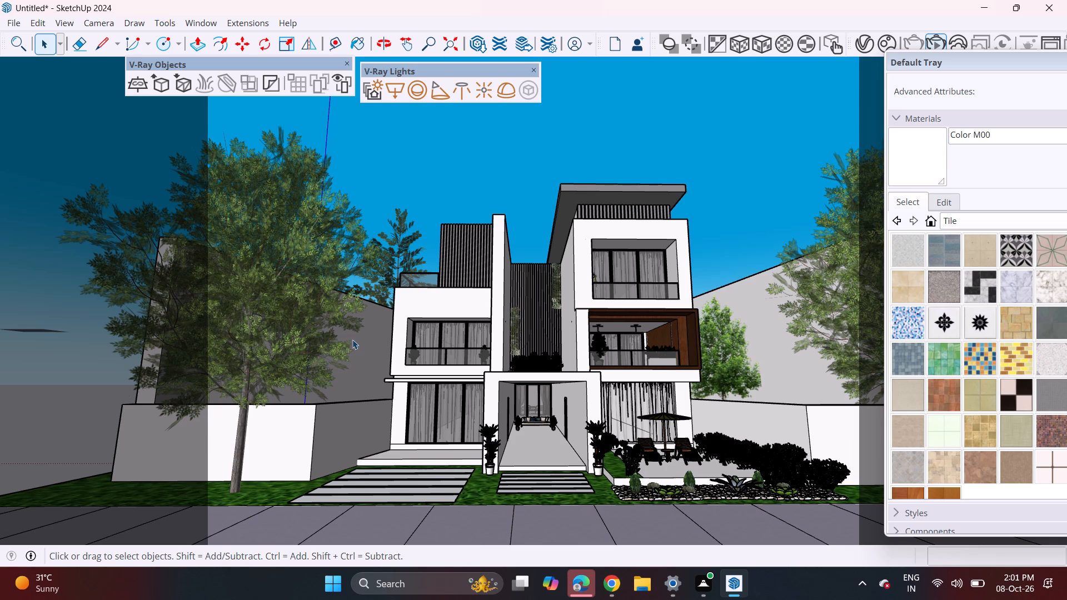
Reopen the V-Ray Asset Editor and switch Dome Light on and Dome Light#1 off.
click(857, 54)
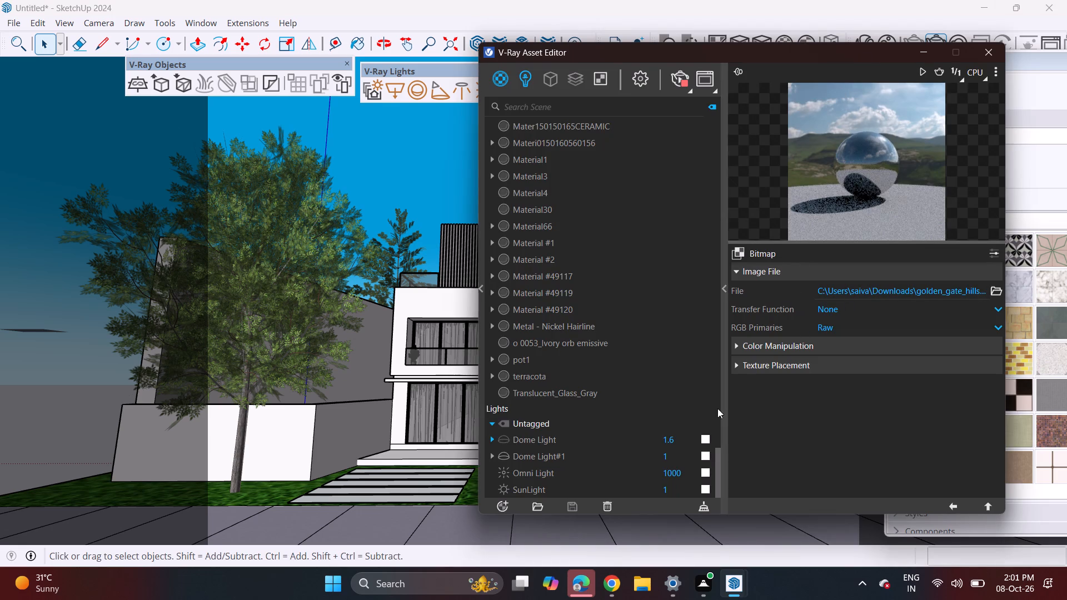
click(502, 440)
click(503, 456)
Load golden_gate_hills_4k.exr from Downloads again into Dome Light's HDR texture and return to the light's parameters.
click(525, 434)
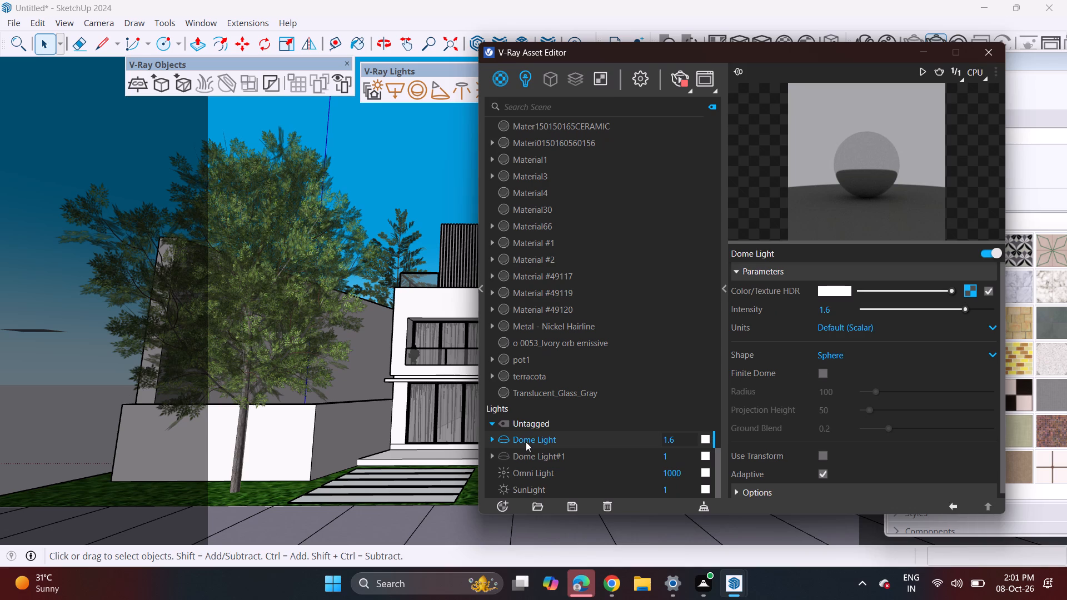
click(966, 293)
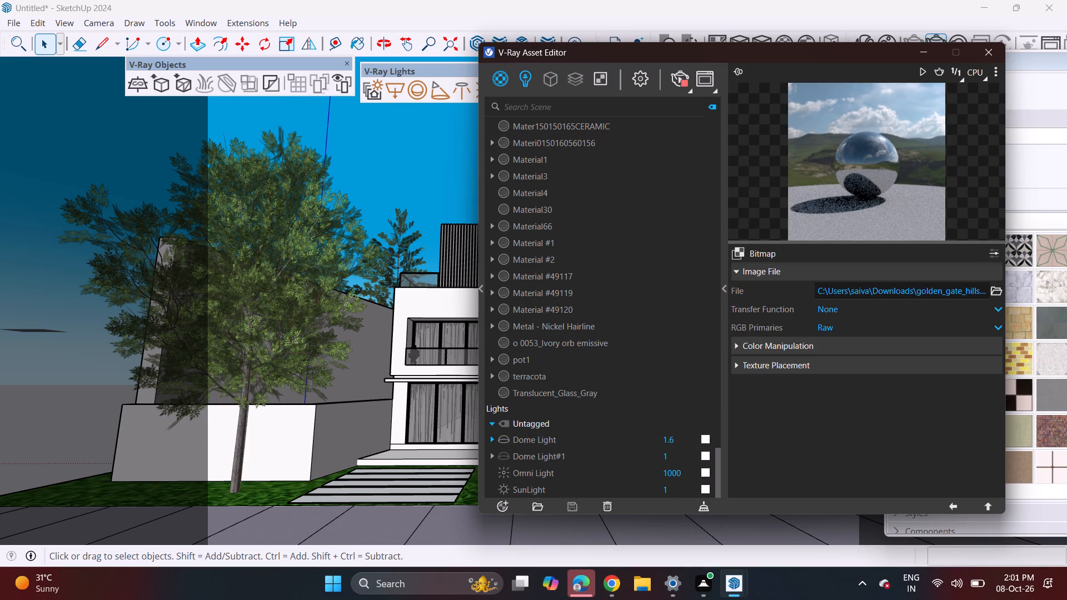
click(996, 293)
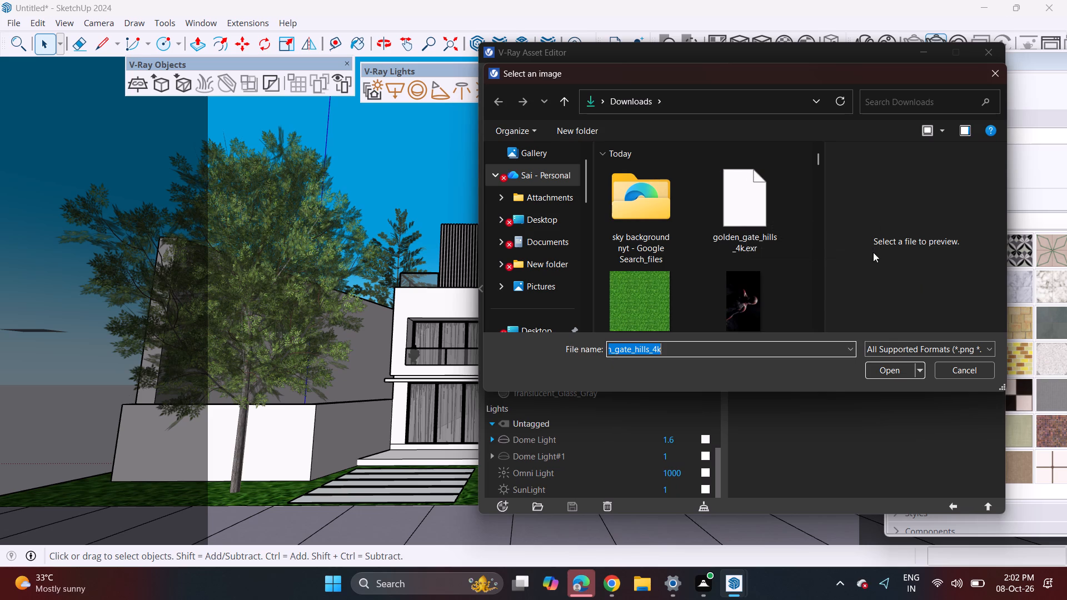
click(722, 232)
click(890, 369)
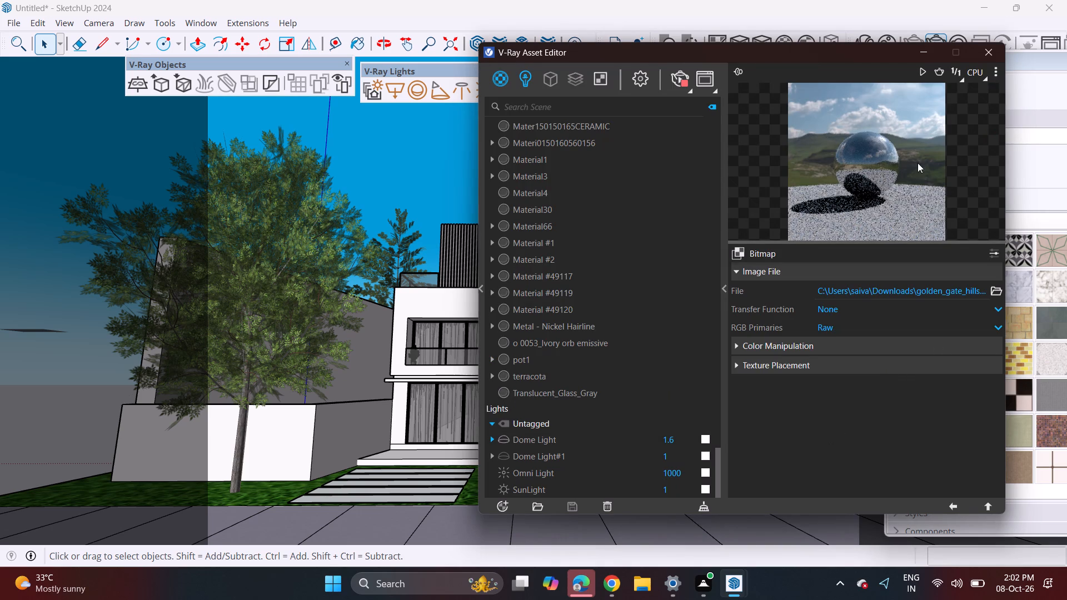
click(988, 504)
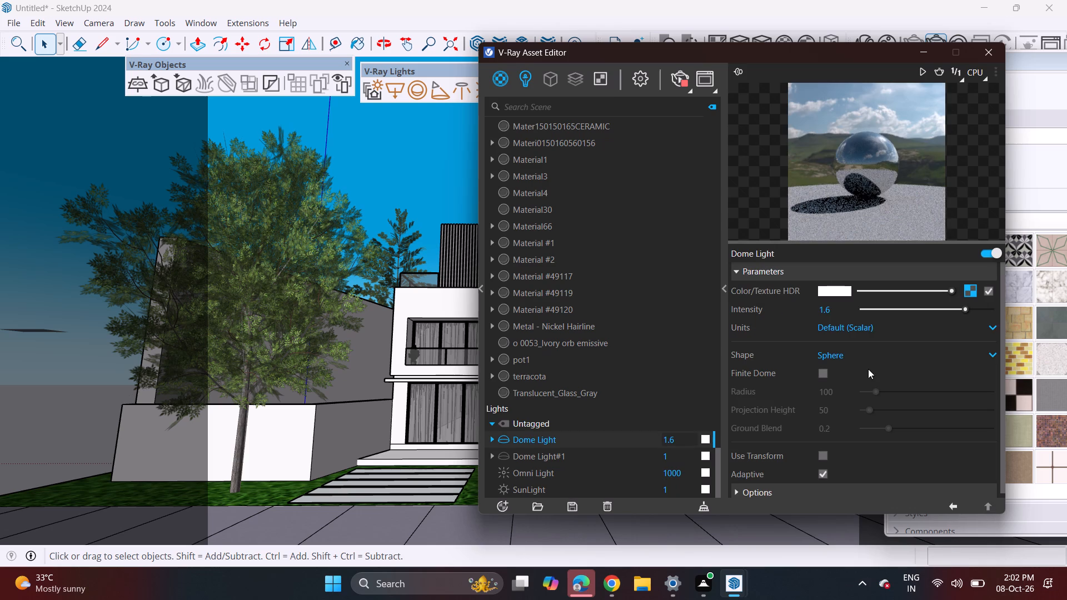
Open the V-Ray Frame Buffer, add an Exposure correction layer with exposure 0.9, and close the frame buffer.
click(707, 76)
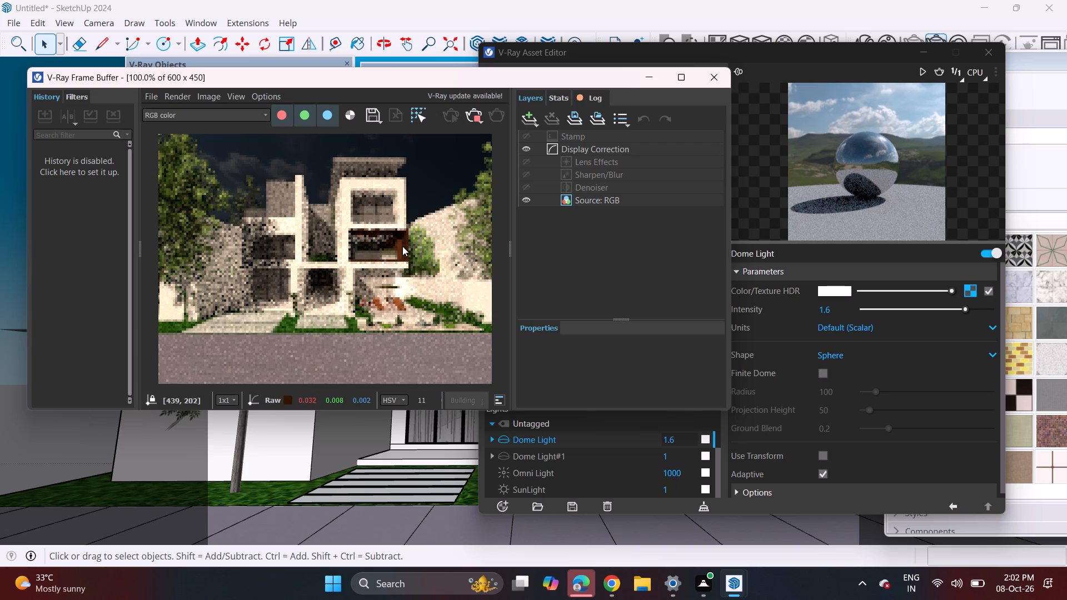
click(527, 114)
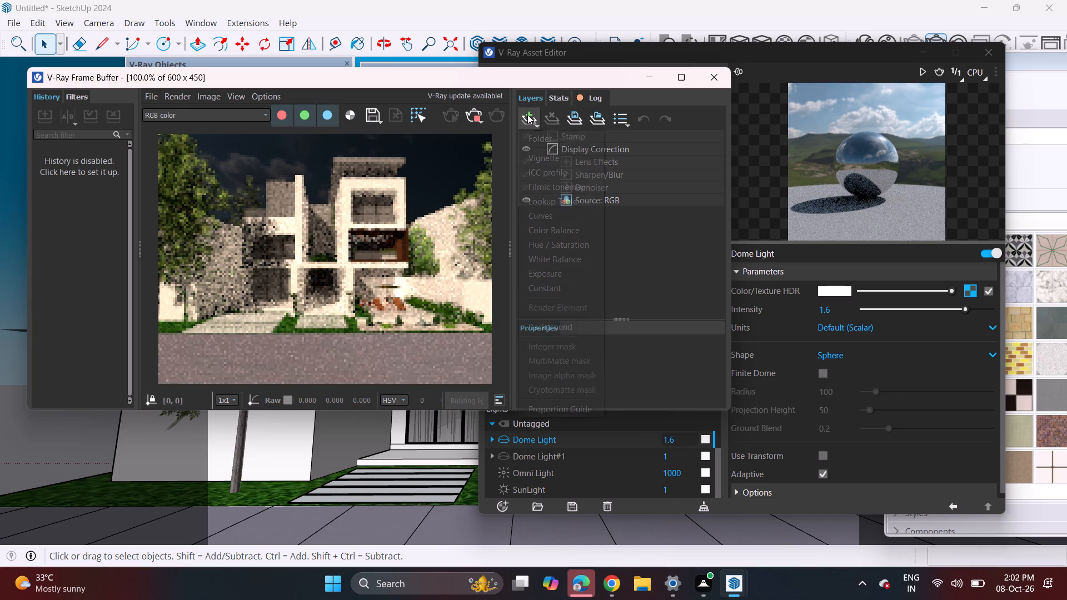
click(541, 273)
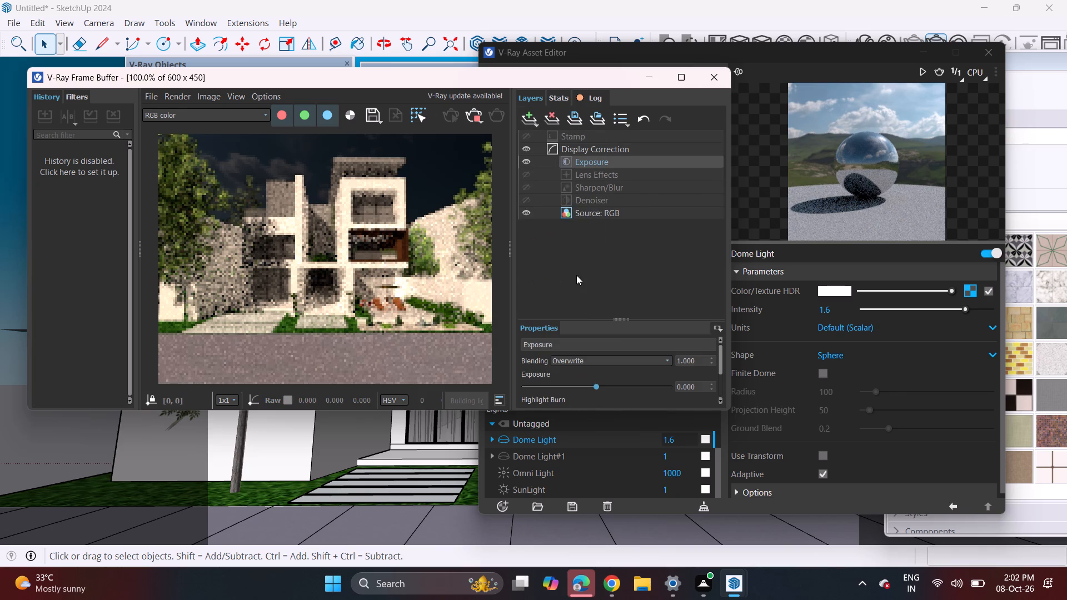
click(610, 384)
click(715, 84)
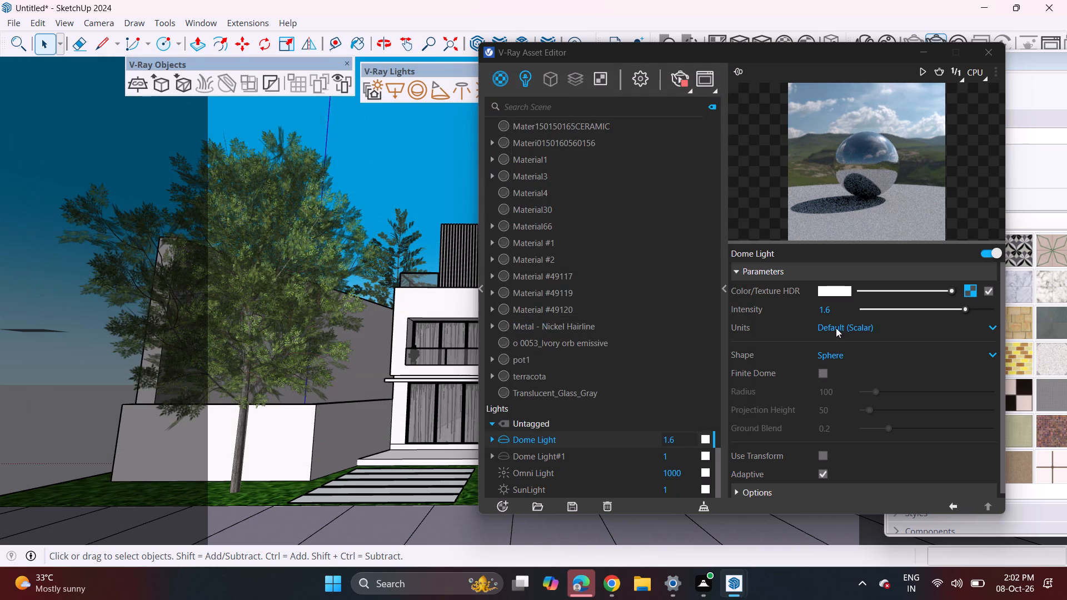
Set the intensity of Dome Light to 1.7.
click(942, 307)
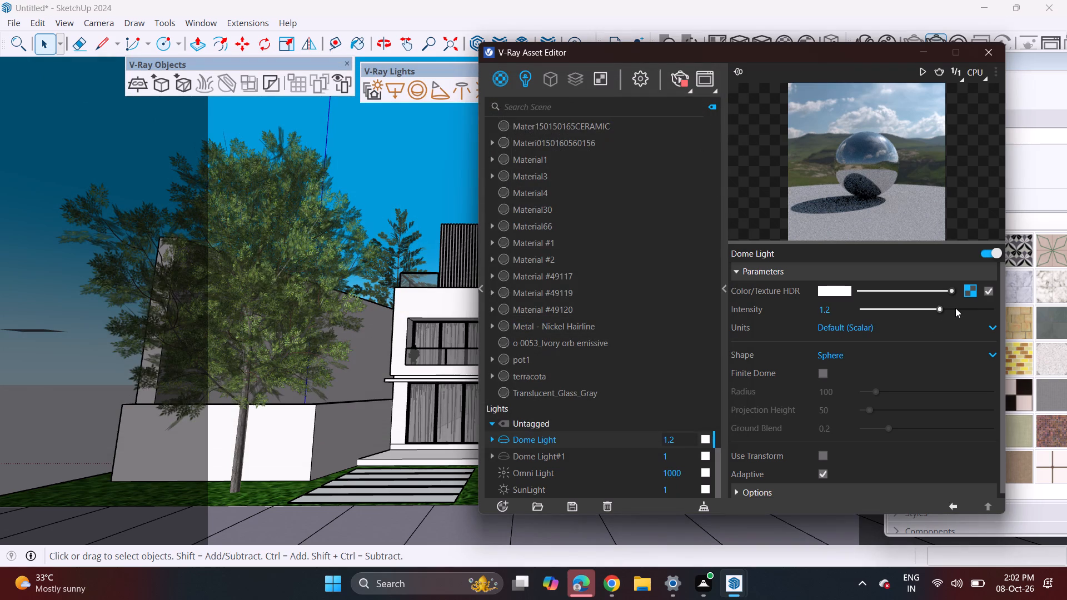
click(955, 308)
click(961, 307)
click(970, 306)
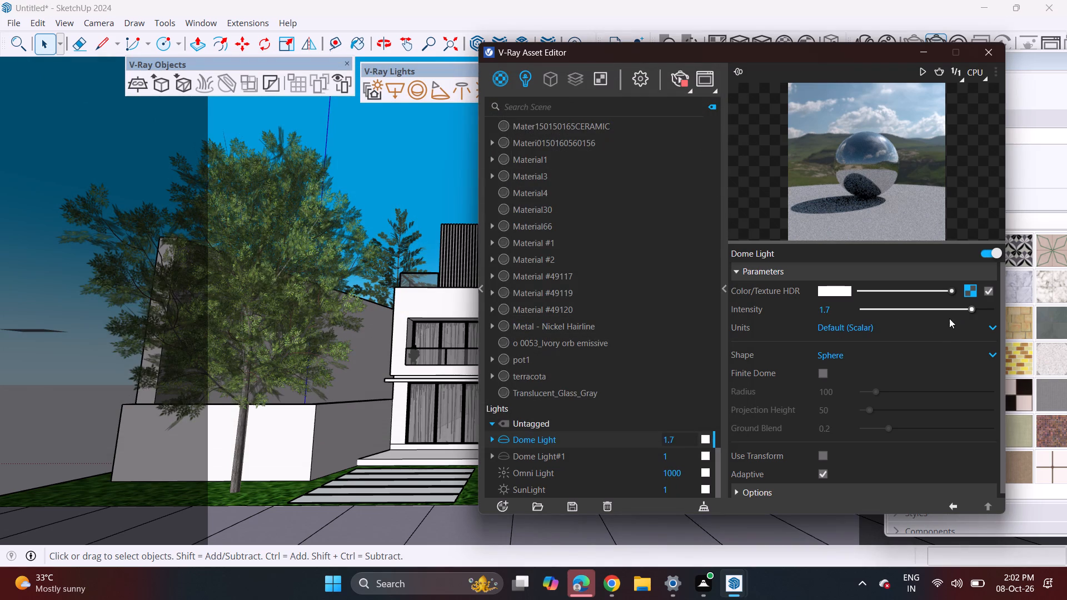
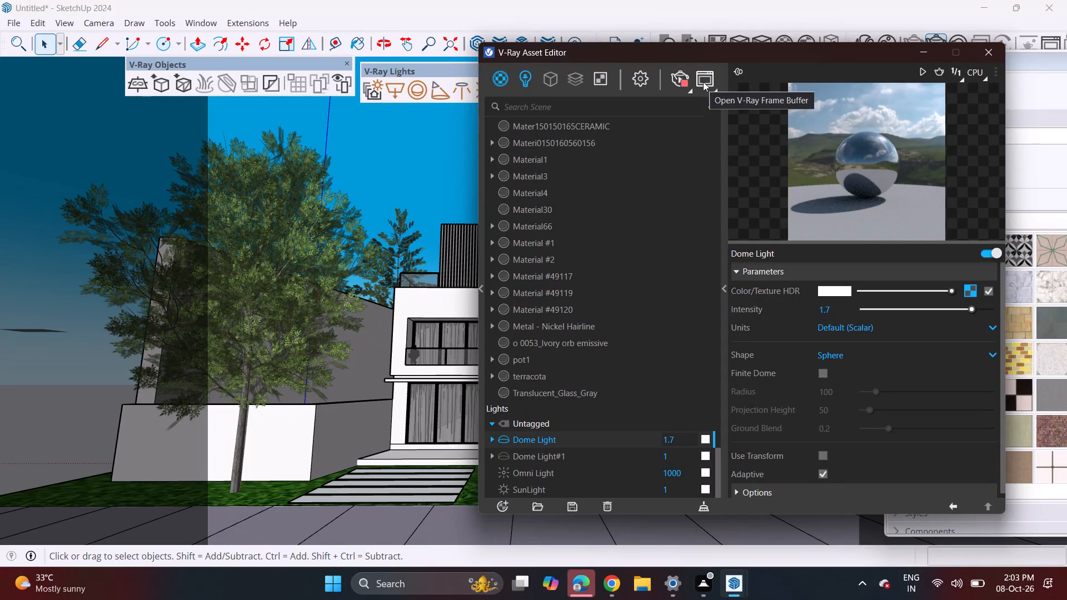
Set the intensity of Dome Light to 30 and open the V-Ray Frame Buffer to check the render.
click(833, 309)
key(BackSpace)
key(BackSpace)
key(BackSpace)
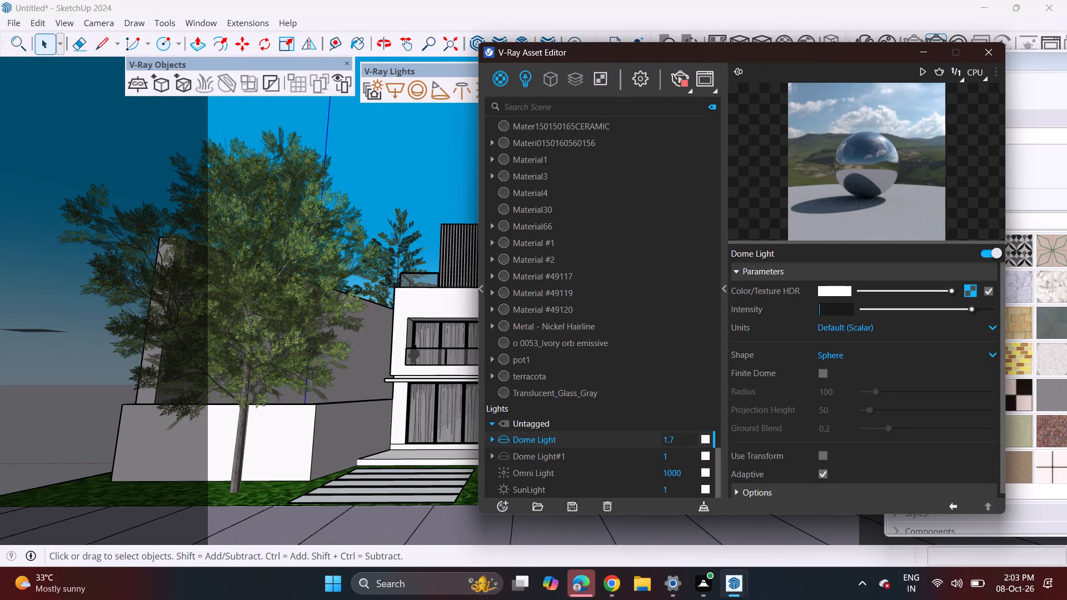
text(30)
click(704, 79)
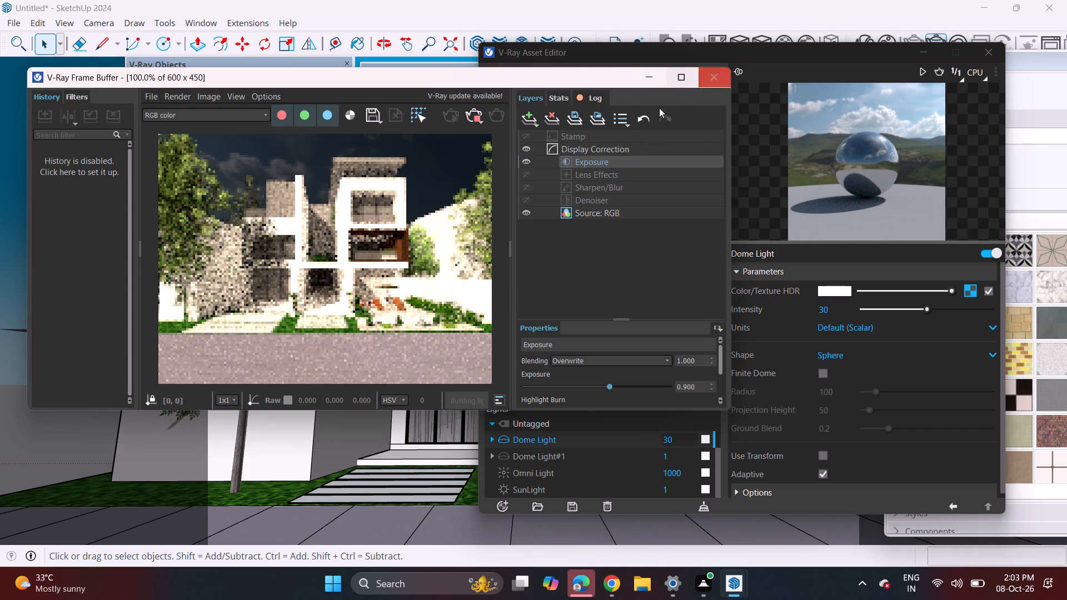
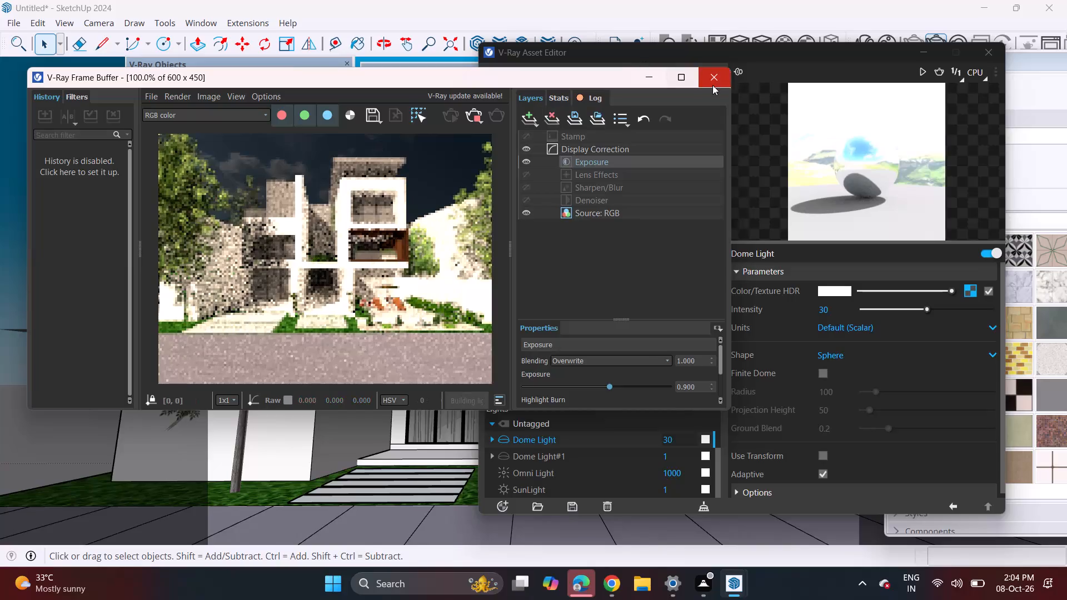
Close the render view and set the Dome Light's intensity to 20.
click(712, 85)
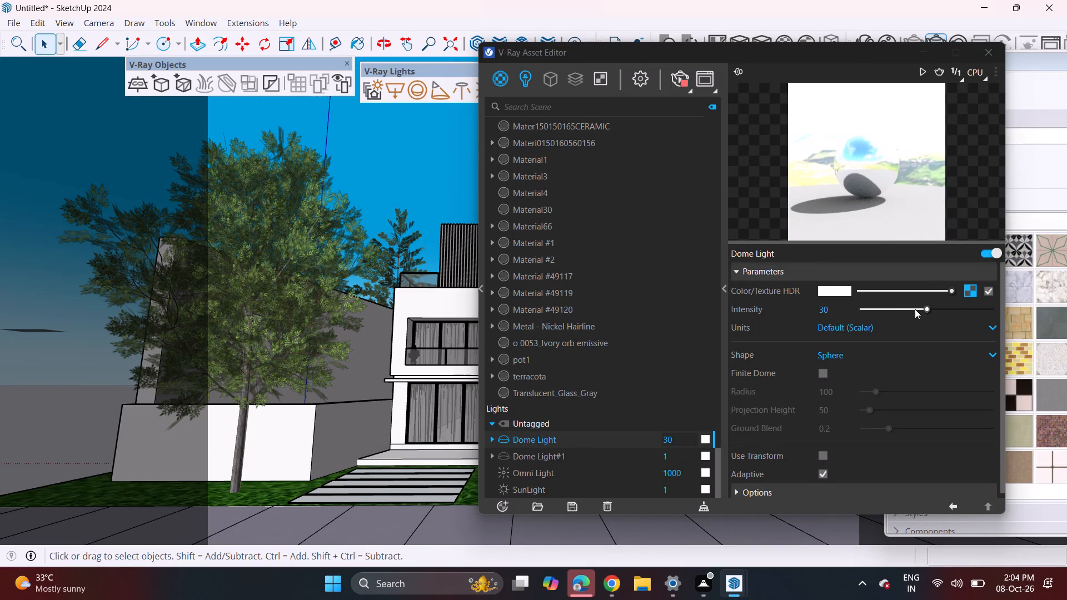
click(844, 307)
key(BackSpace)
key(BackSpace)
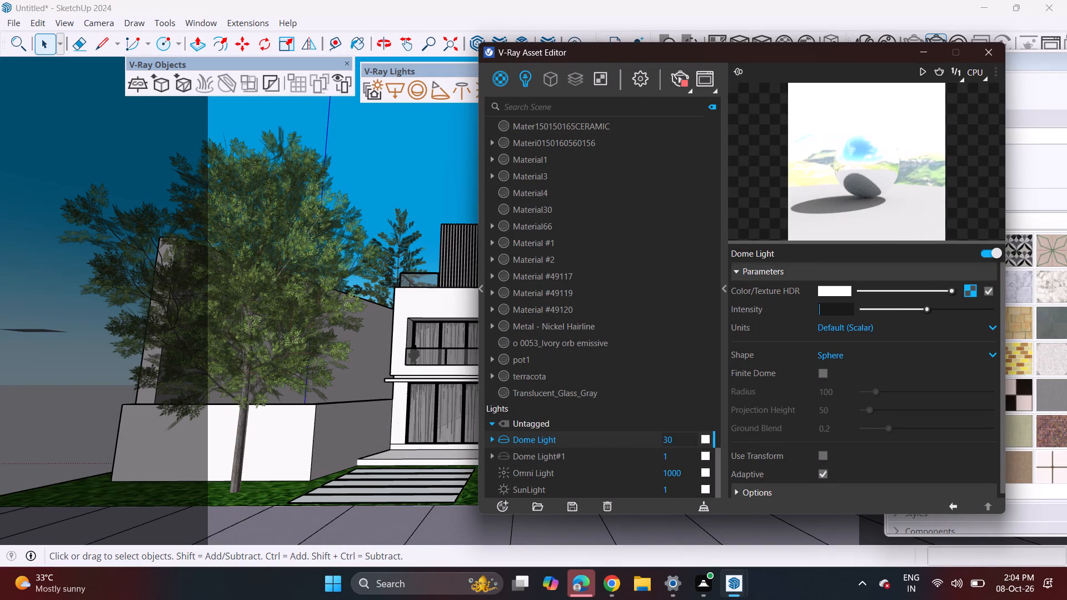
text(20)
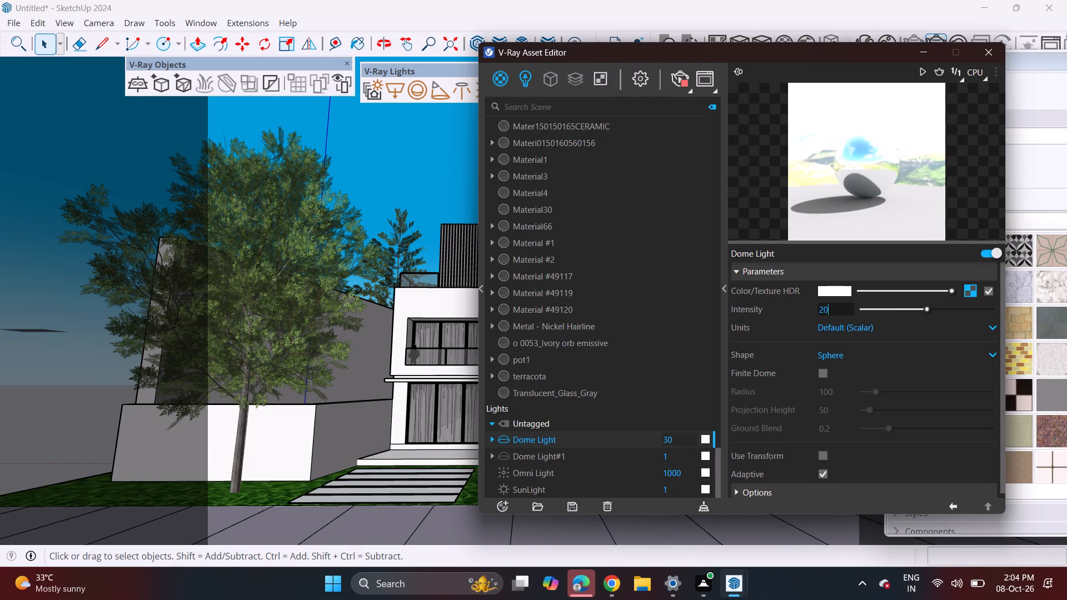
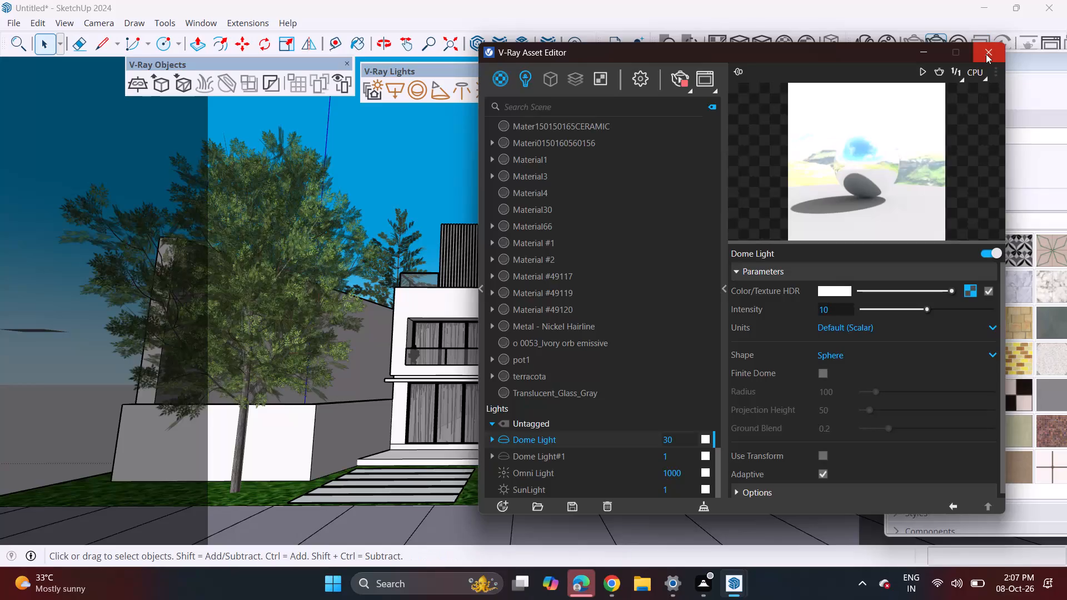
Apply the intensity of 10 to the first Dome Light and return to its parameters.
click(986, 54)
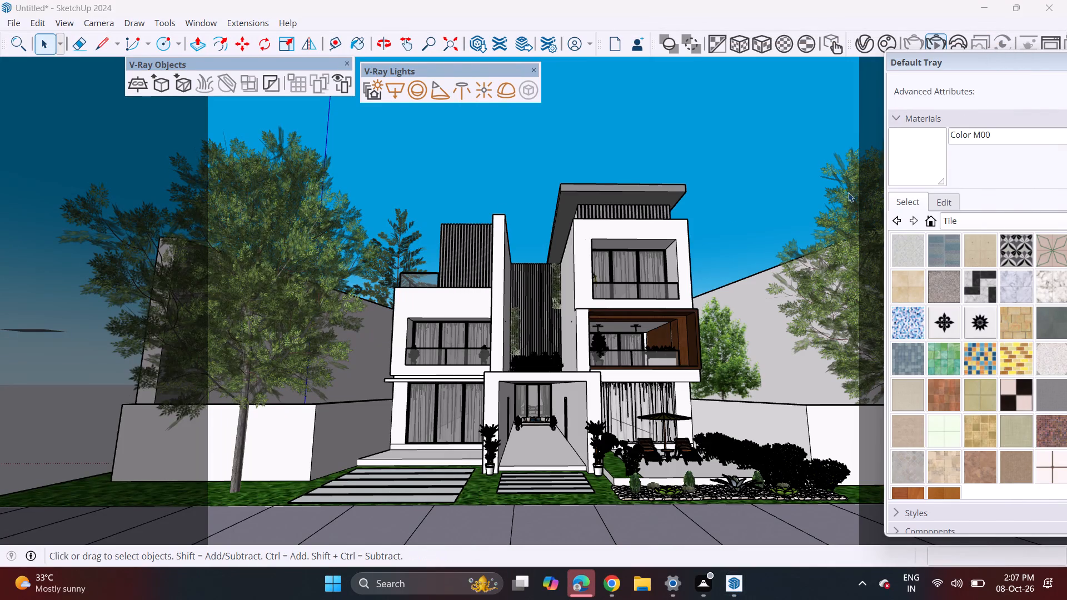
click(861, 52)
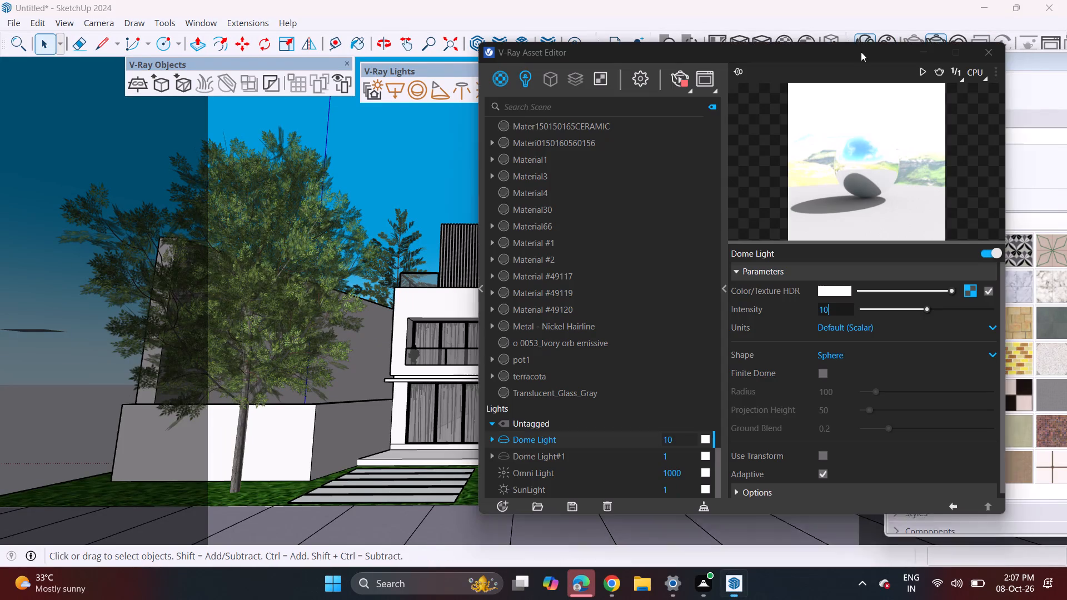
click(838, 313)
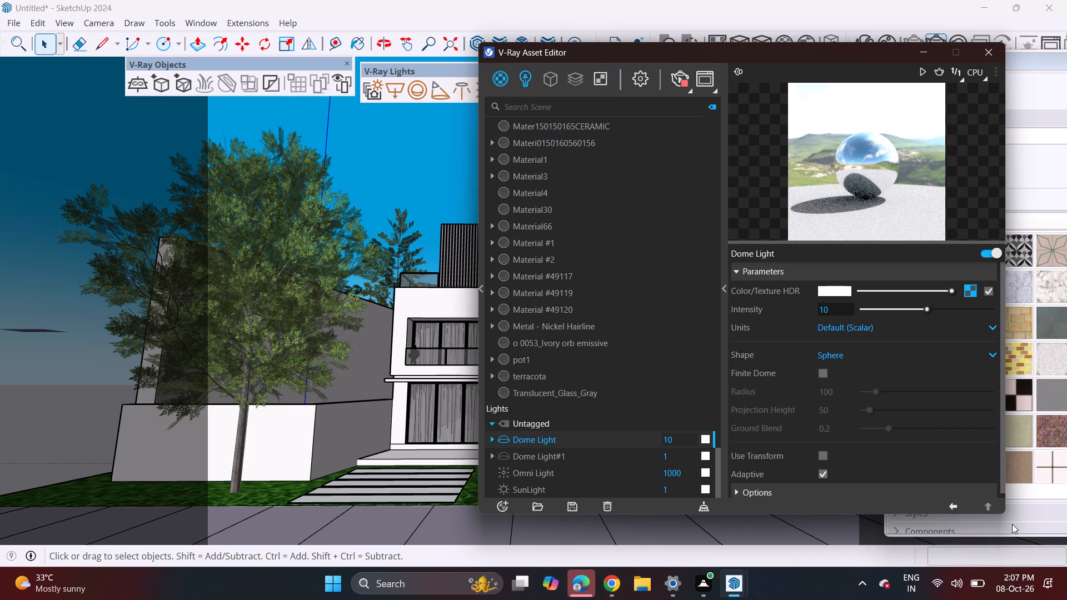
Open the V-Ray Frame Buffer to check the house exterior render with the current dome lighting.
click(700, 84)
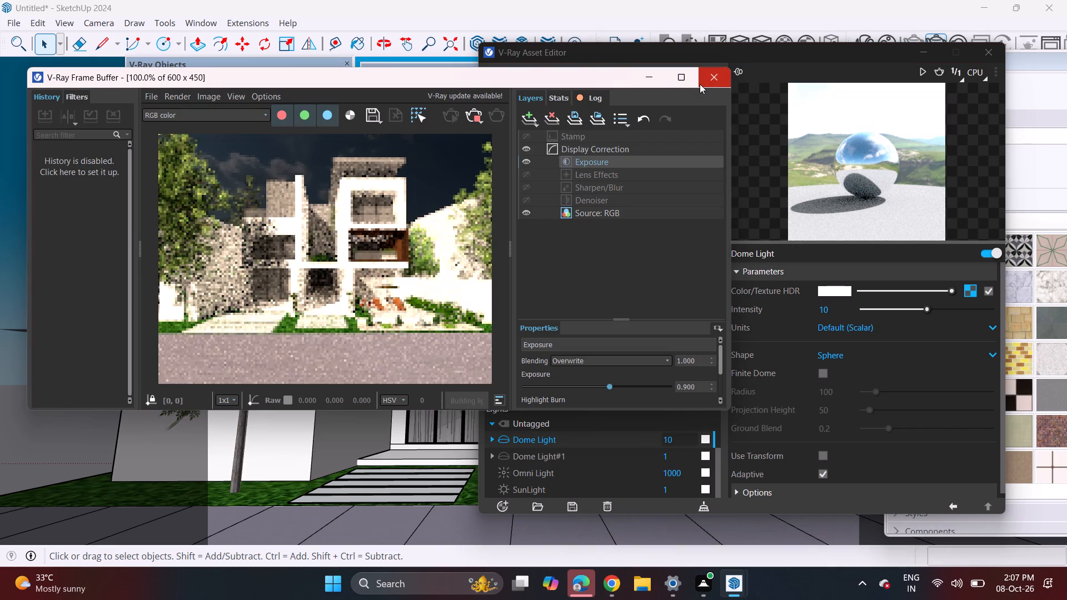
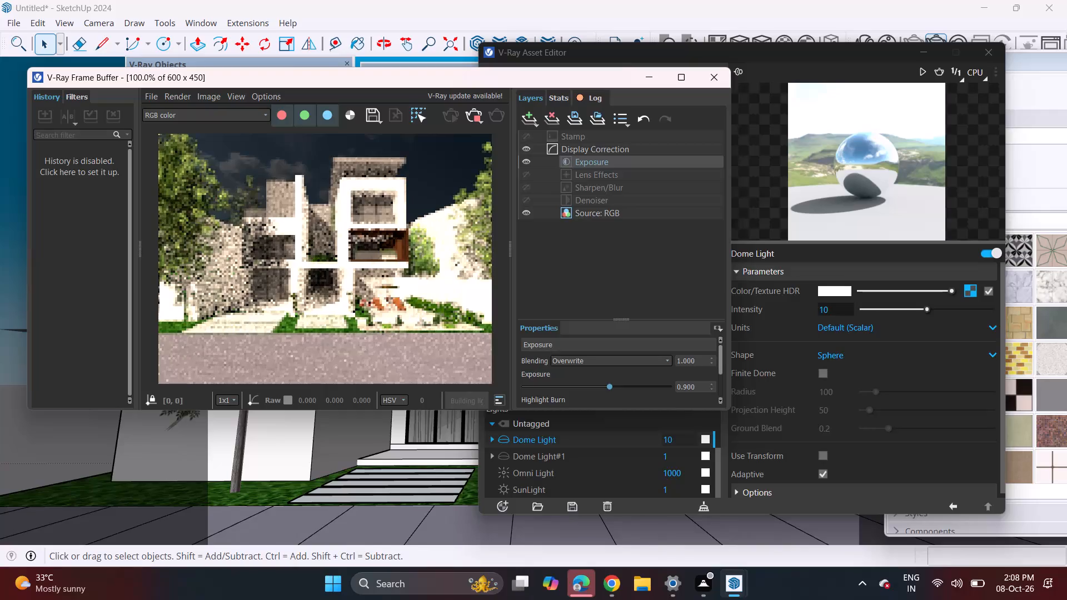
Set the first Dome Light's intensity to 5 and close the Asset Editor and Frame Buffer windows.
double_click(841, 306)
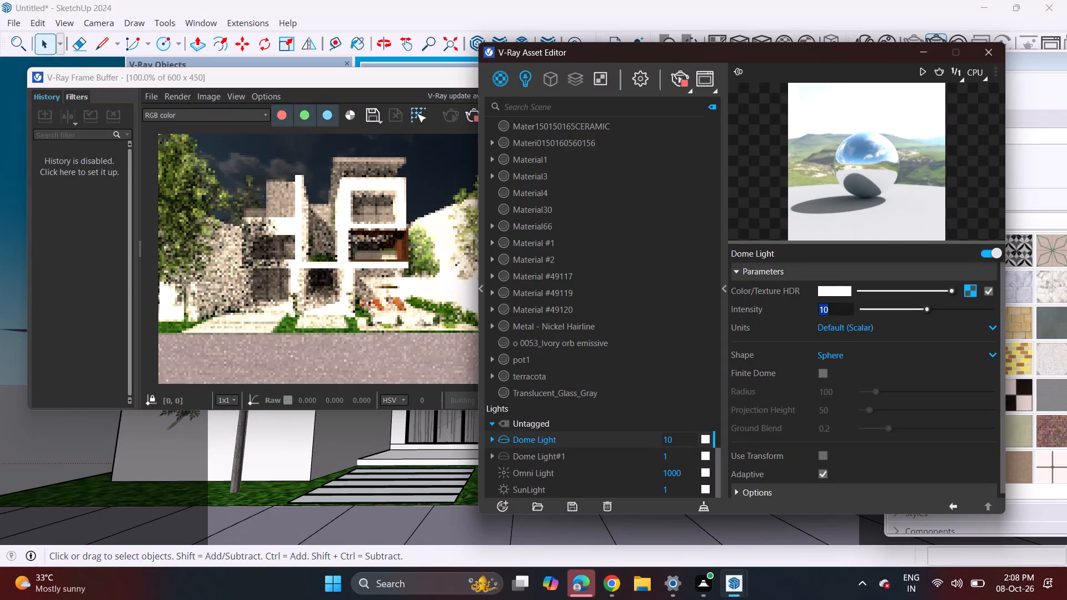
key(BackSpace)
key(BackSpace)
key(5)
click(986, 47)
click(714, 76)
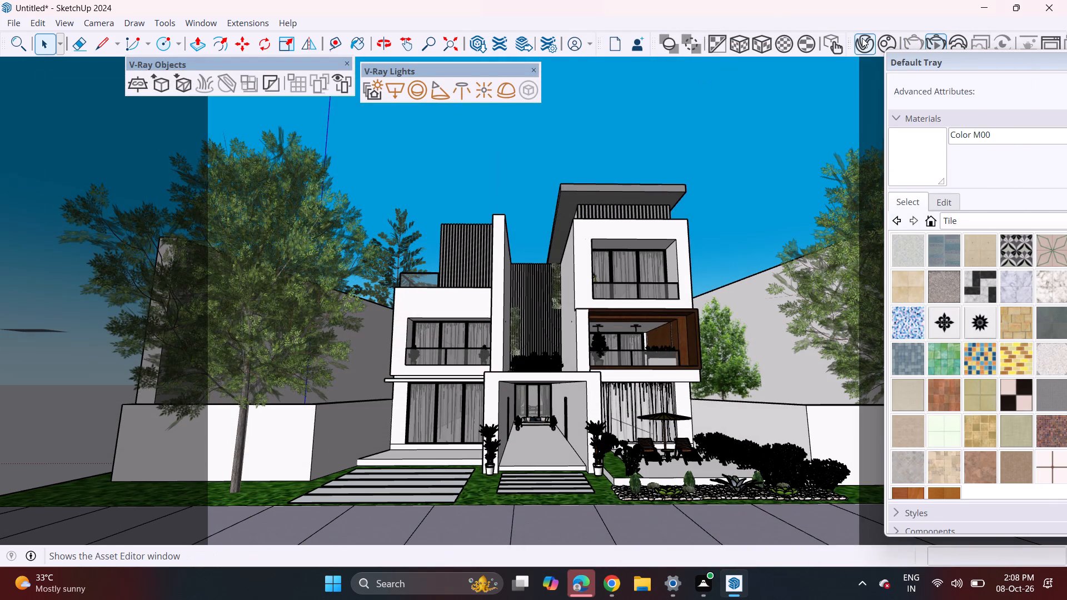
In the V-Ray render settings, set the camera's Exposure Value (EV) to 13.24.
click(863, 39)
click(643, 84)
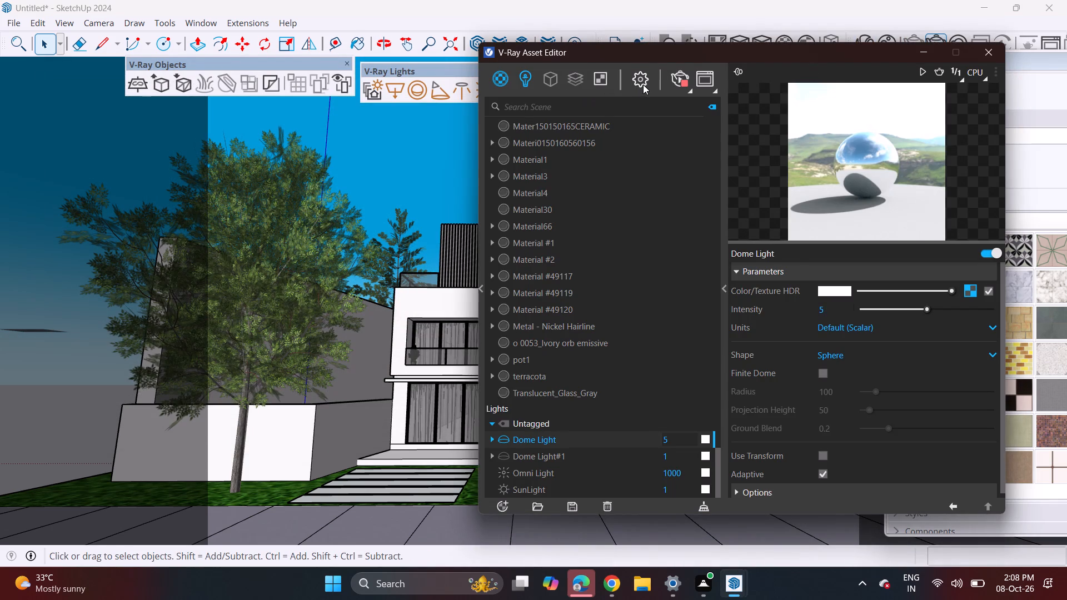
scroll(625, 168, up, 2)
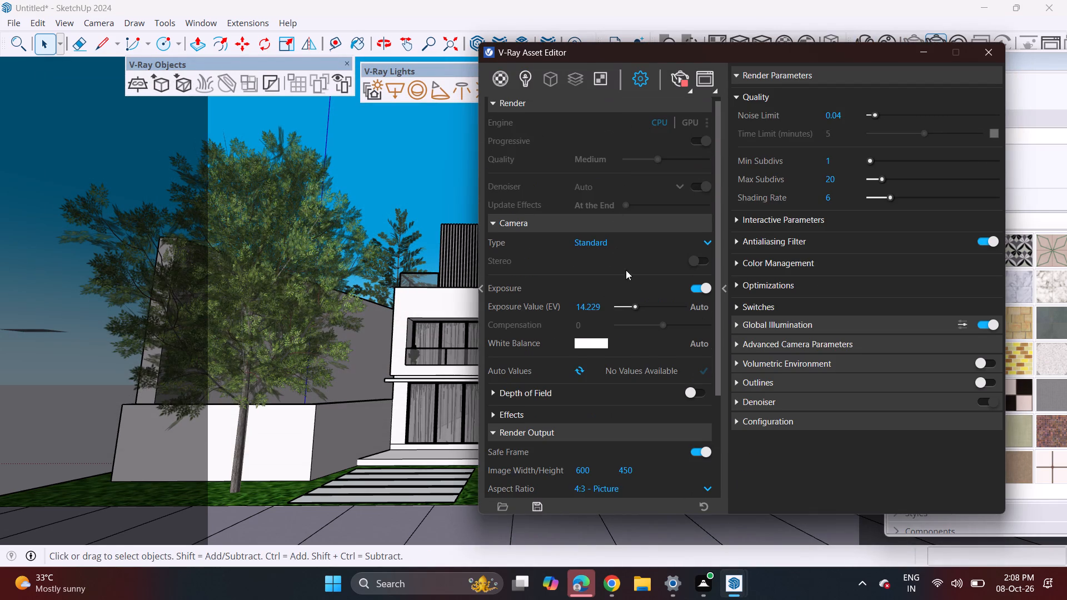
scroll(627, 288, up, 1)
click(632, 313)
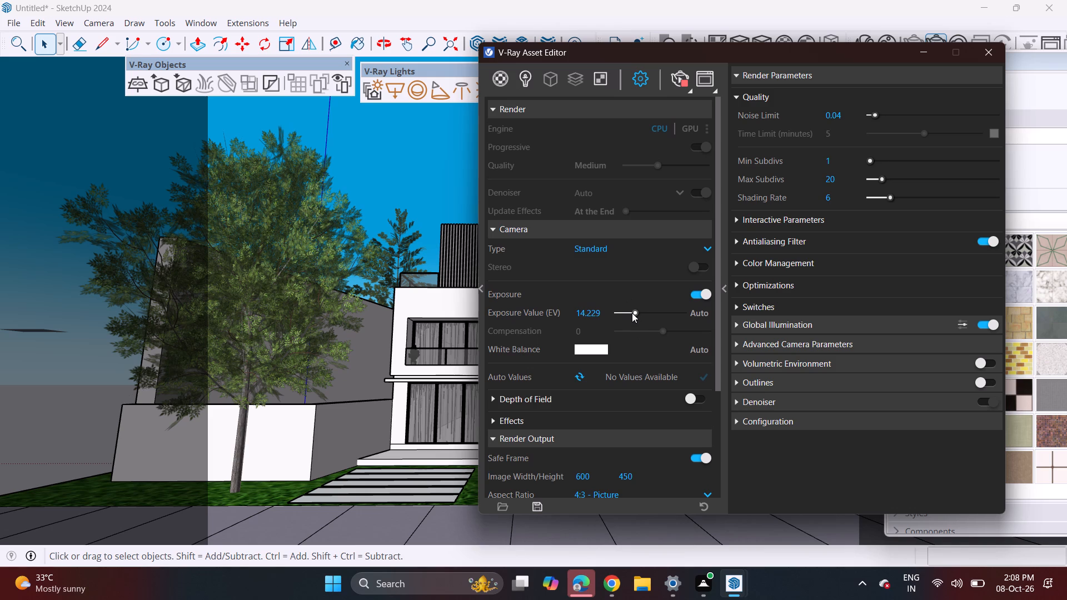
click(631, 313)
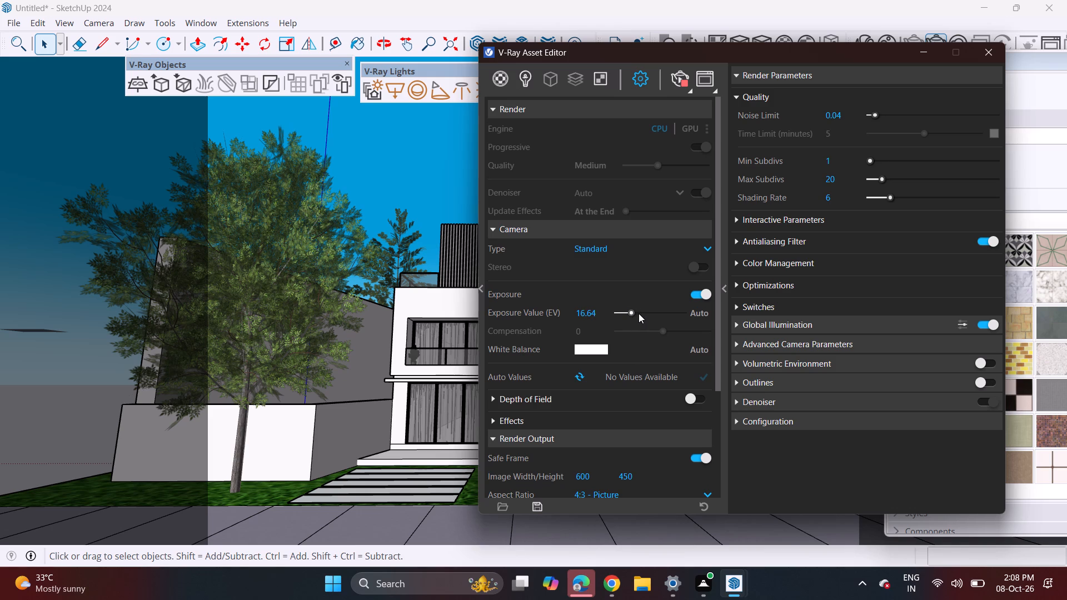
click(639, 313)
click(639, 309)
click(641, 309)
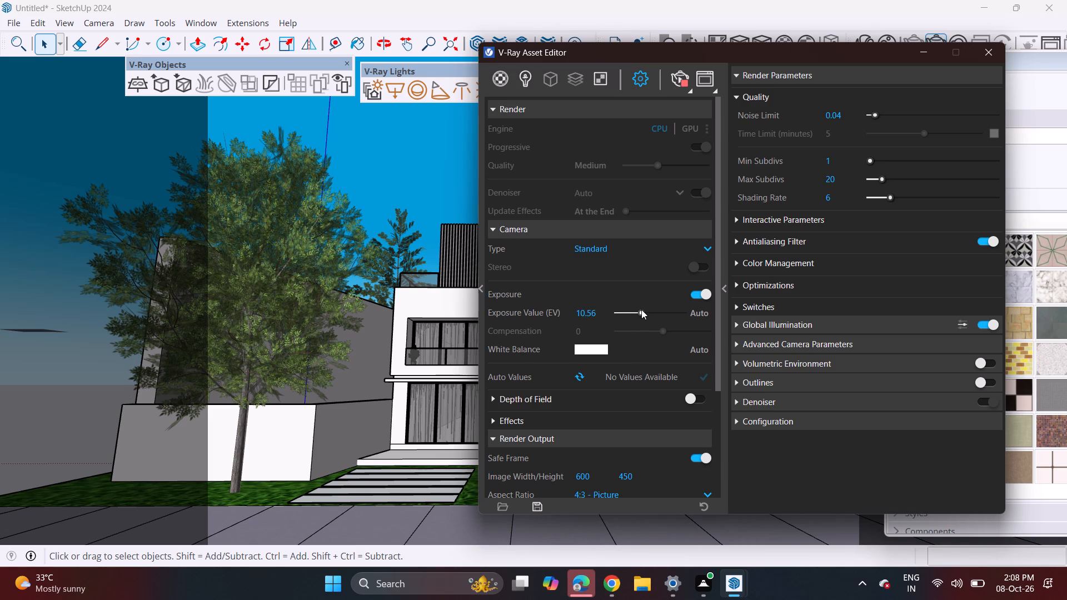
click(632, 311)
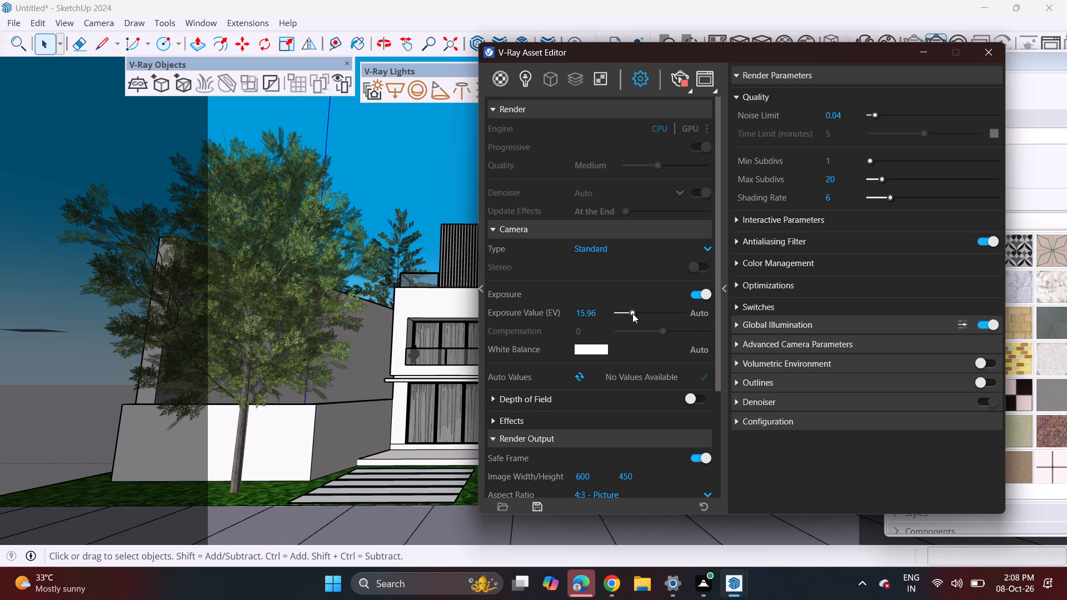
click(632, 313)
click(633, 311)
click(636, 314)
Look through the render, camera and render output settings for further options to adjust.
scroll(656, 159, up, 2)
scroll(565, 293, down, 4)
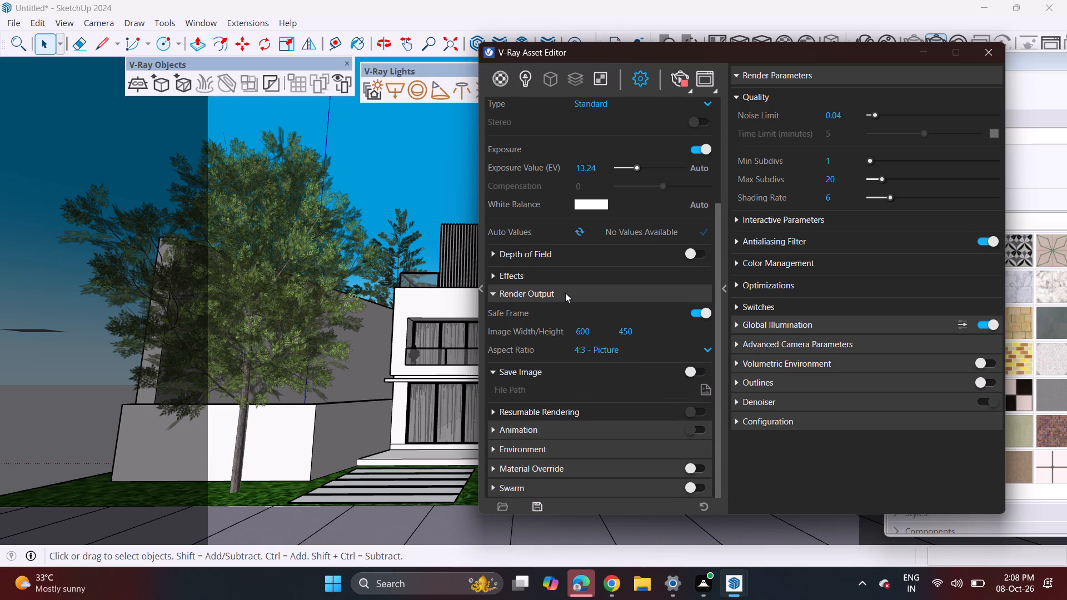
scroll(562, 288, up, 5)
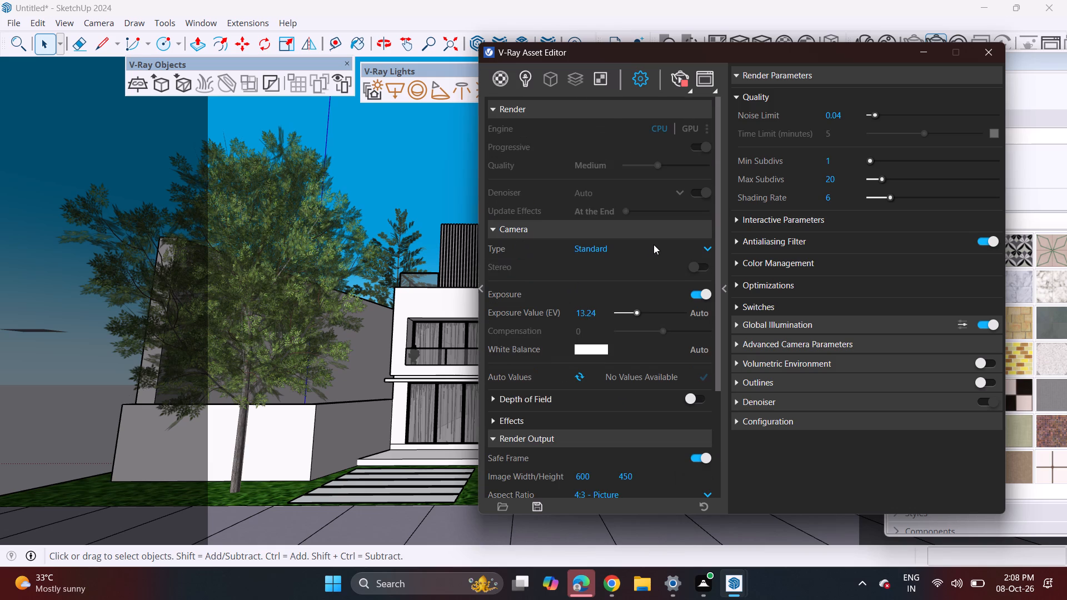
click(501, 109)
click(498, 107)
scroll(578, 231, down, 4)
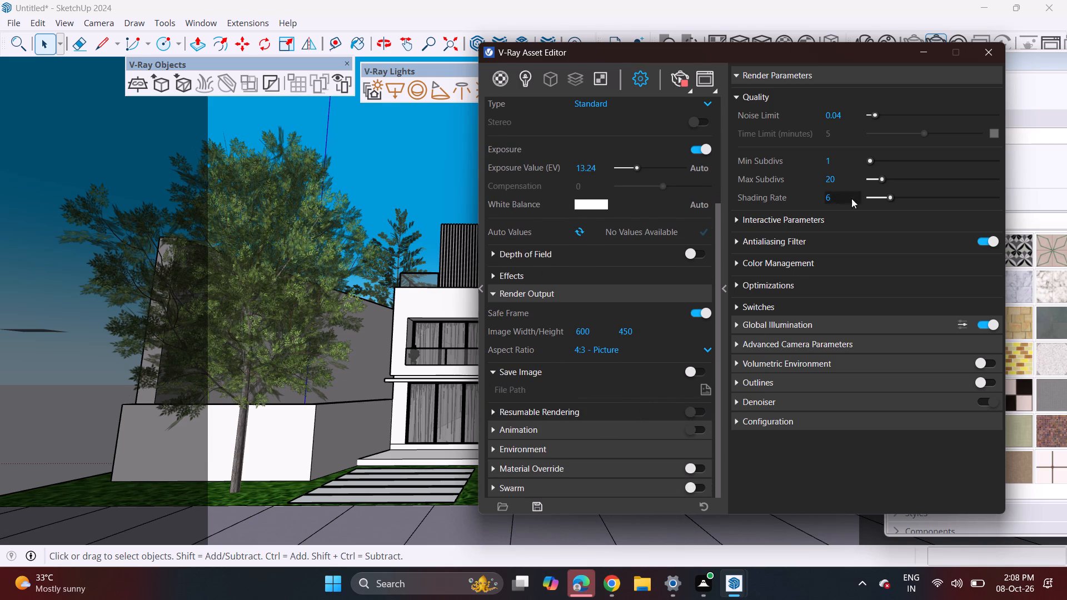
scroll(861, 187, up, 2)
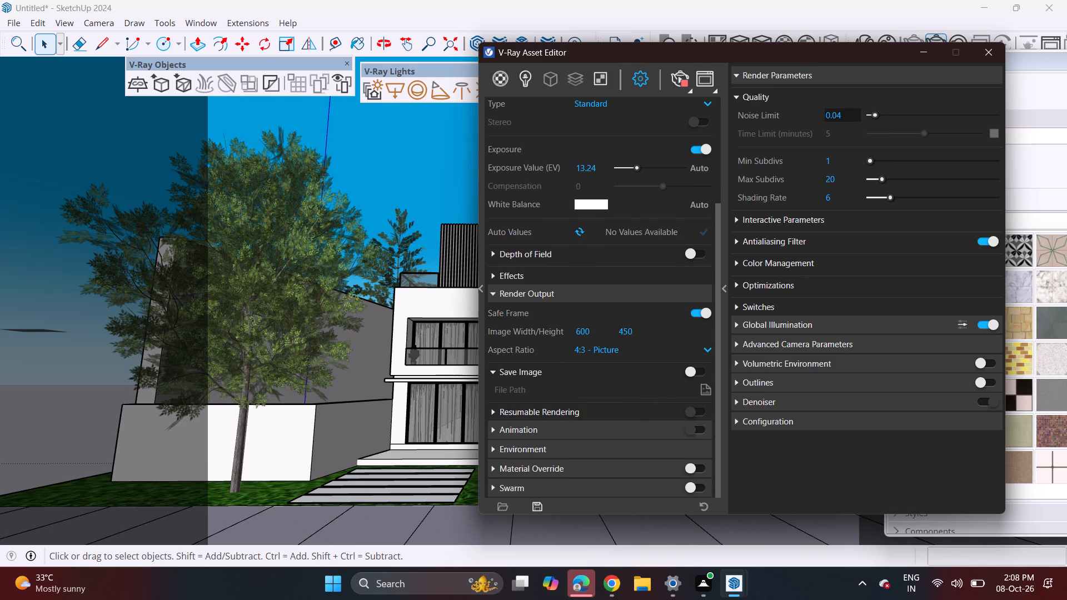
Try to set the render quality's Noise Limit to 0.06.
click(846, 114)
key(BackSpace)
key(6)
Set the render quality's Max Subdivs to 66.
click(899, 176)
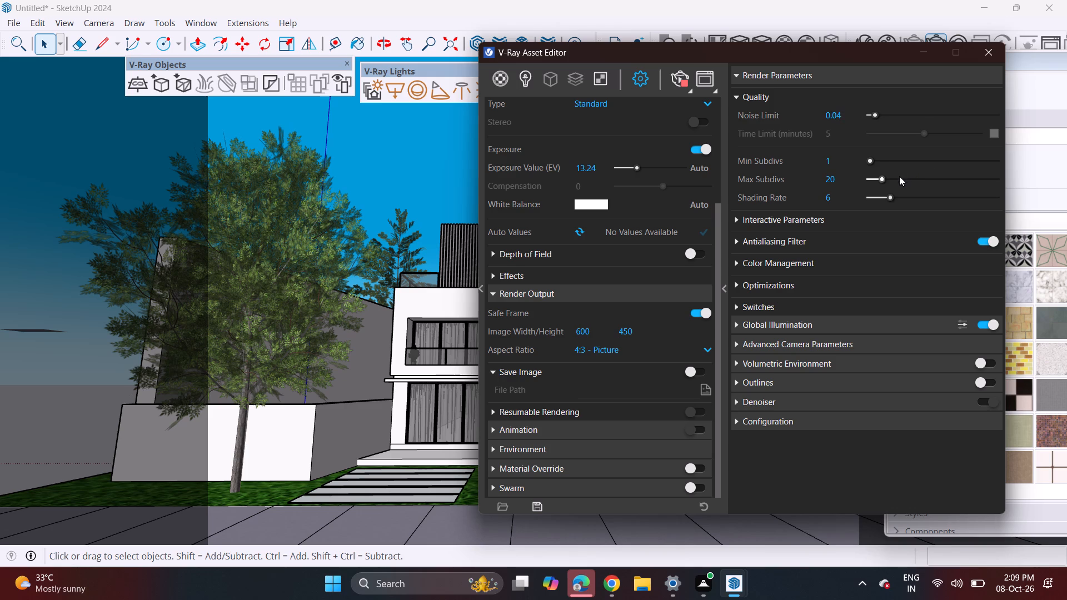
click(911, 179)
In Global Illumination, set the primary rays to Irradiance map (deprecated) with 66 subdivs.
click(794, 328)
click(835, 343)
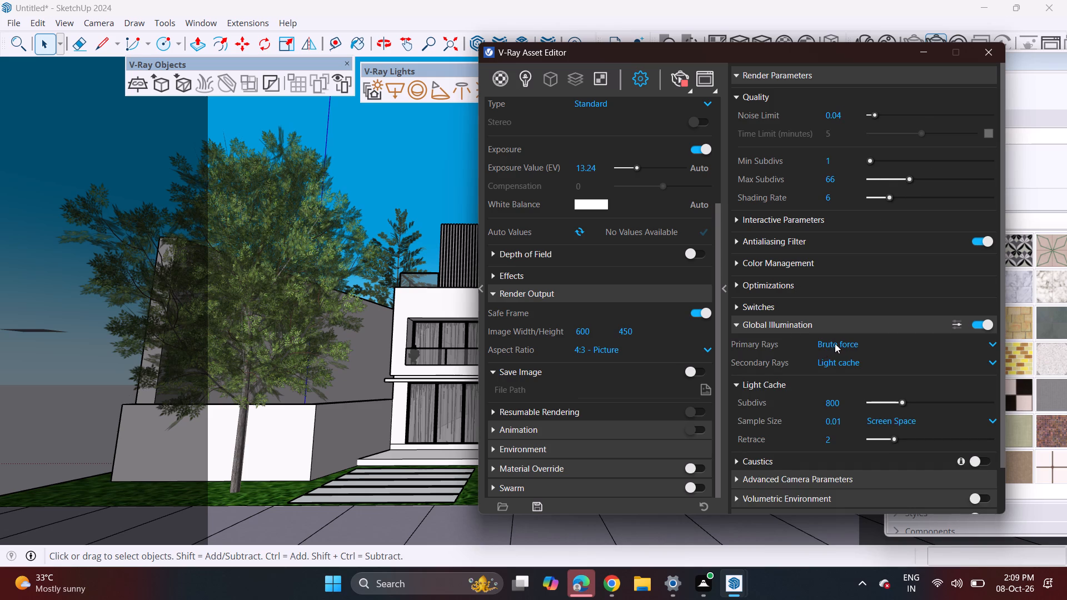
click(851, 354)
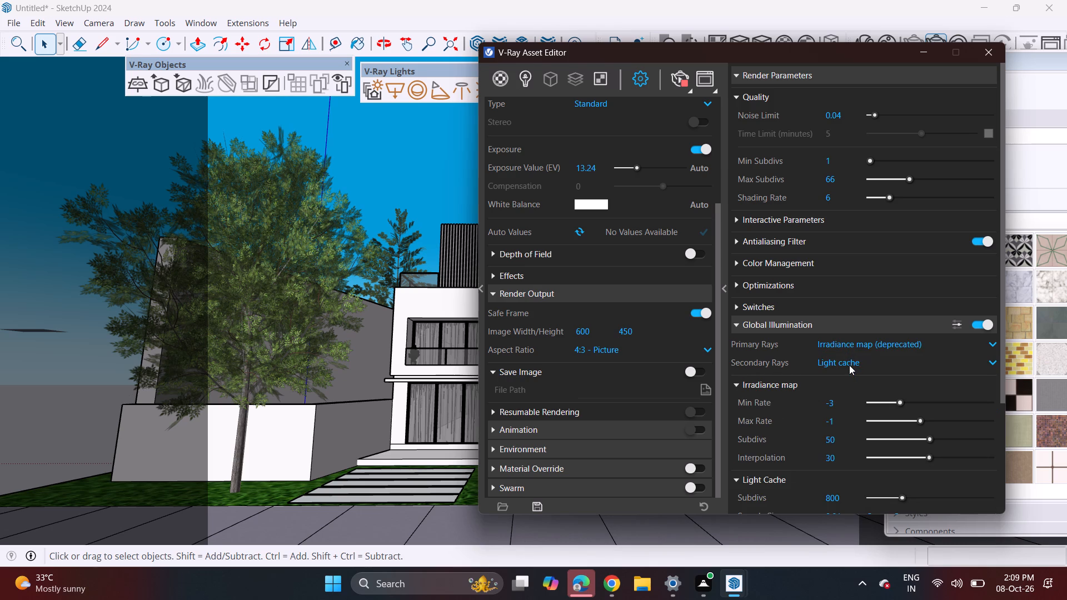
click(944, 437)
click(950, 433)
click(949, 435)
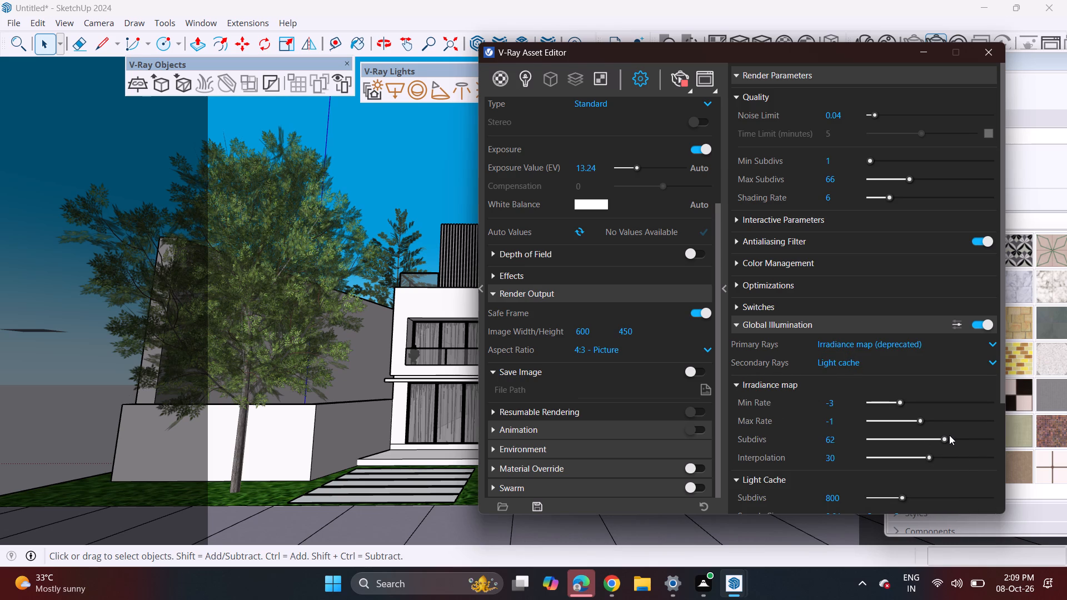
click(950, 442)
Raise the Light Cache subdivs to 1391.
scroll(830, 401, down, 6)
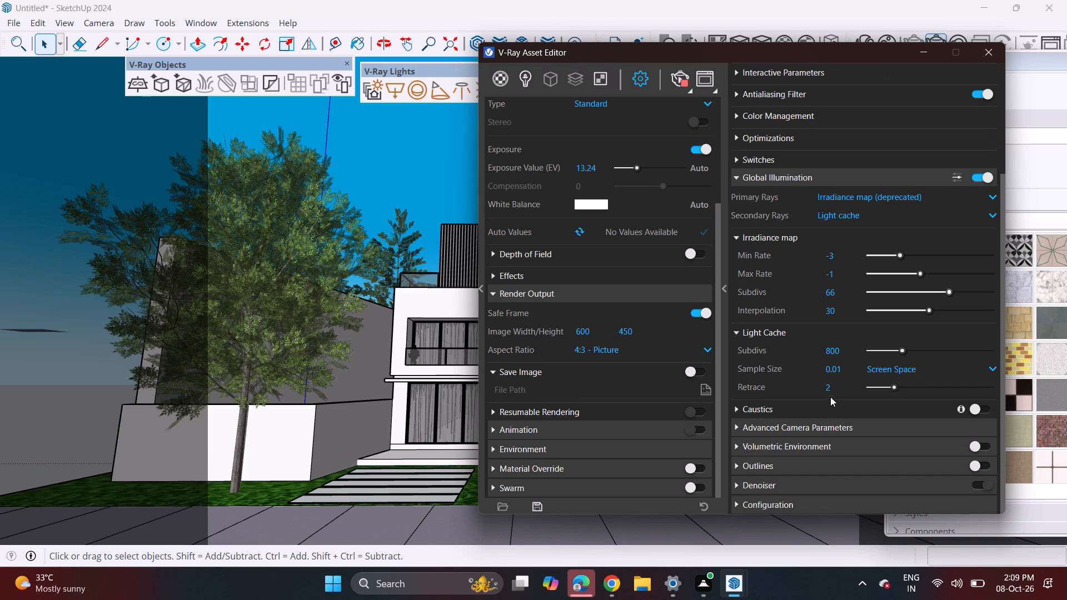
click(916, 351)
click(926, 351)
scroll(822, 419, down, 2)
Stop the running interactive render, close the Asset Editor and start a non-interactive render of the house exterior.
click(682, 77)
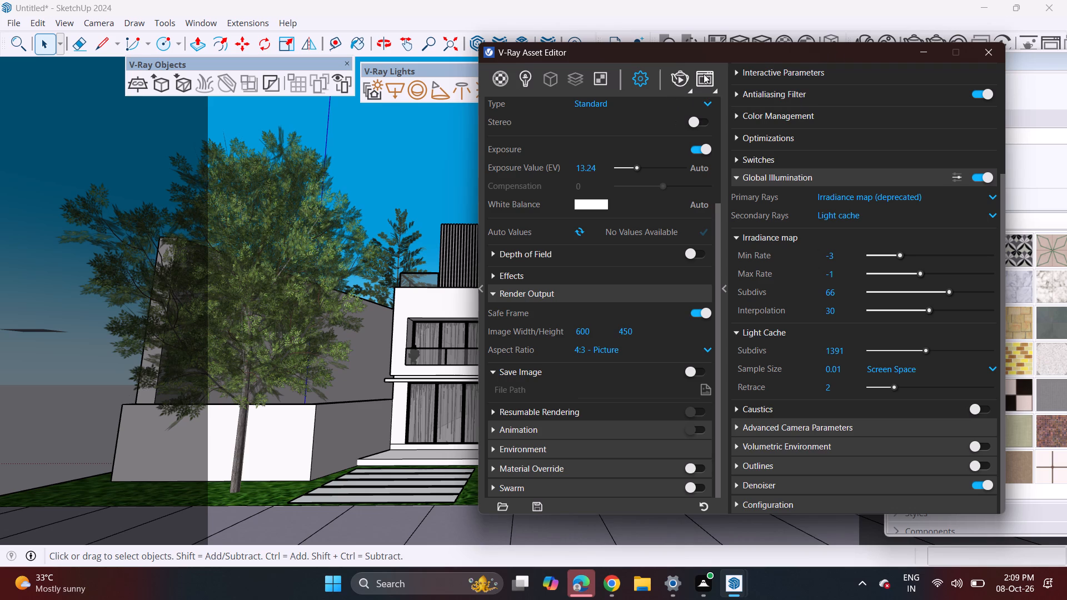
click(975, 50)
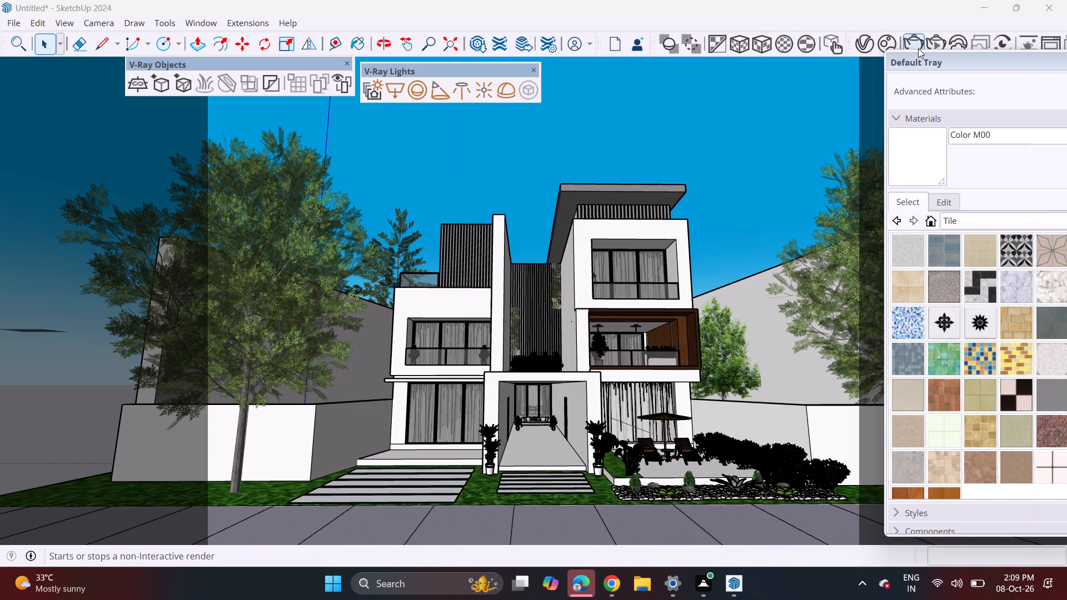
click(917, 46)
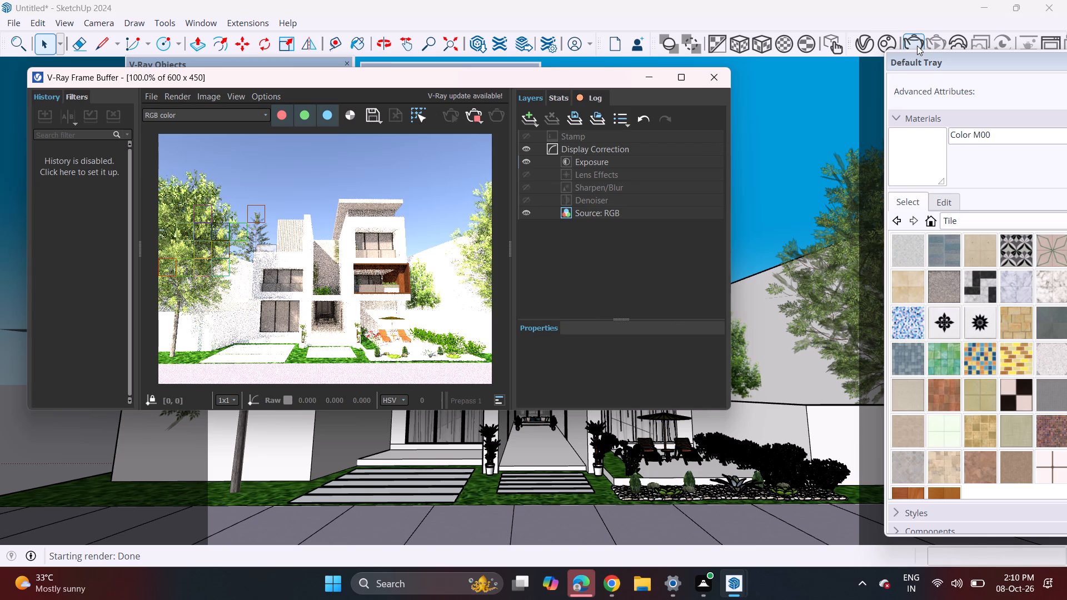
Set the Exposure correction layer to -0.630 in the maximized V-Ray Frame Buffer, and close the frame buffer.
click(569, 163)
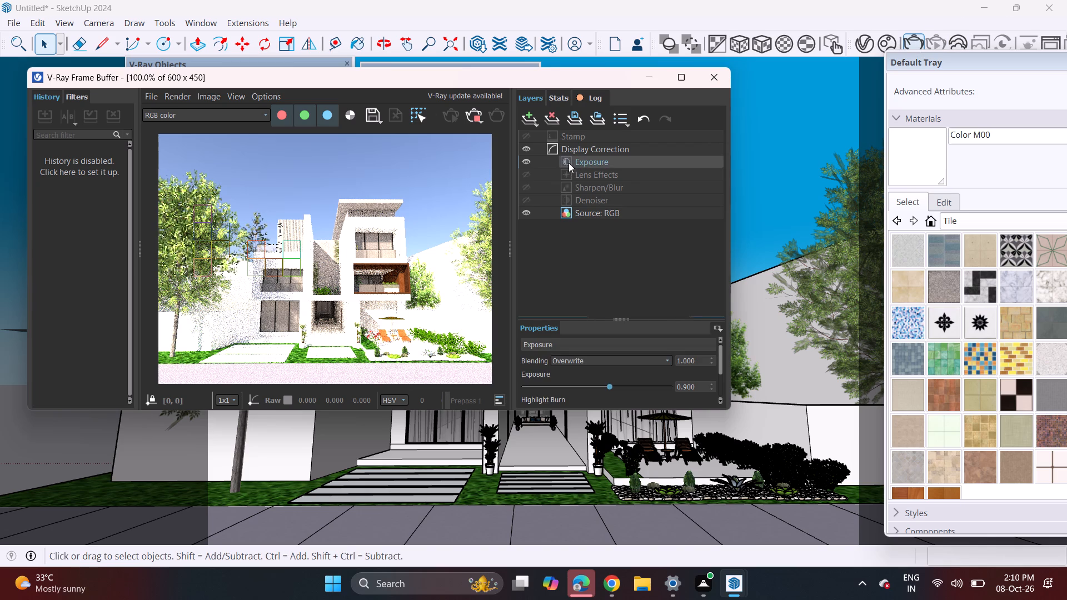
click(582, 386)
click(574, 386)
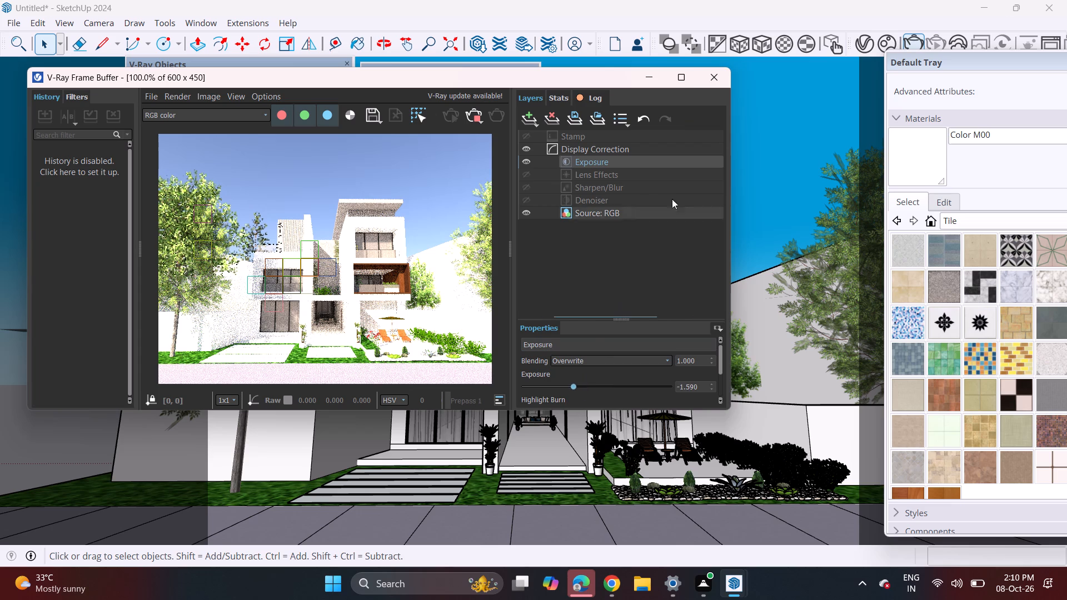
click(681, 78)
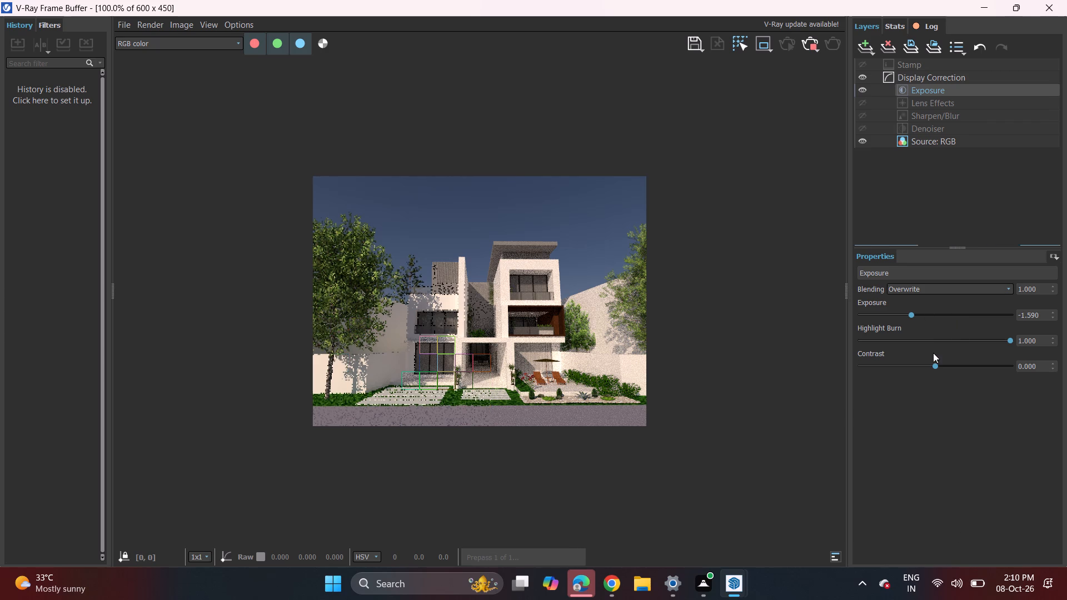
click(926, 314)
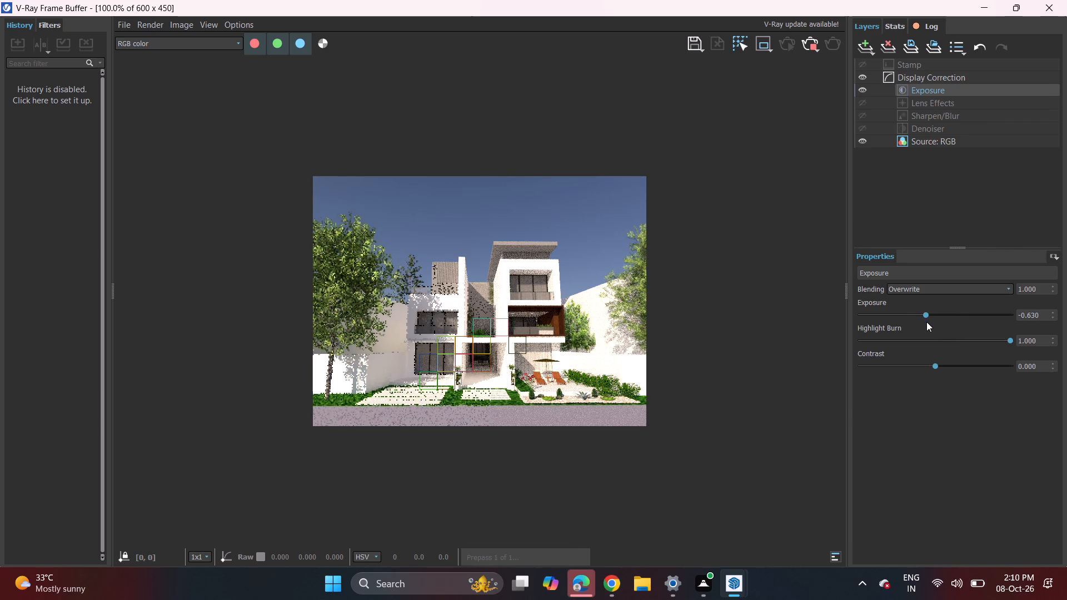
click(1047, 7)
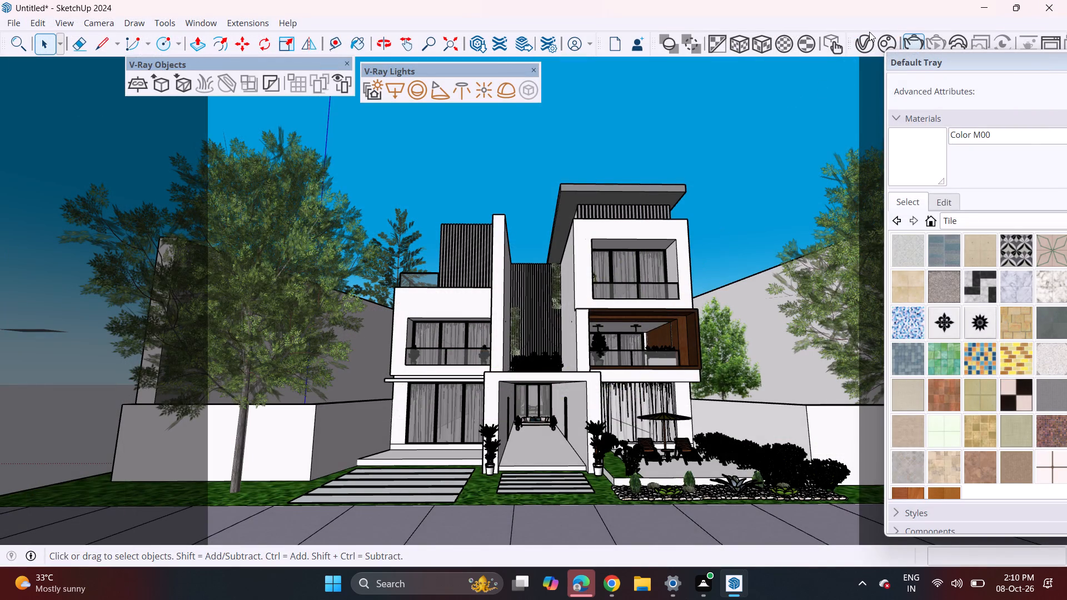
In the V-Ray Asset Editor's lights, disable Dome Light, enable Dome Light#1 in its place, and show Dome Light#1's parameters.
click(865, 47)
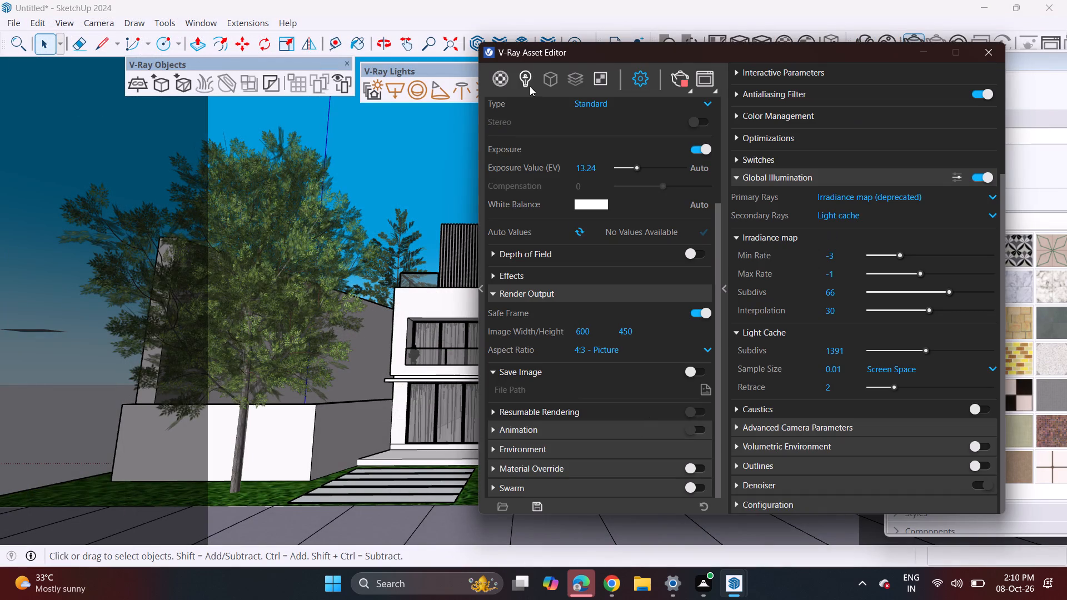
click(526, 83)
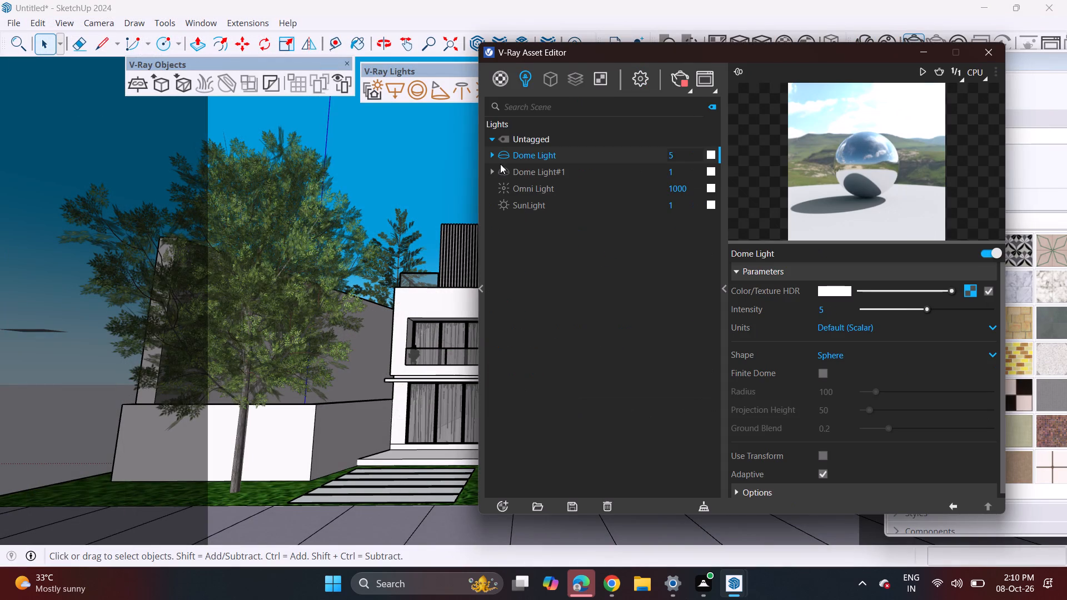
click(501, 171)
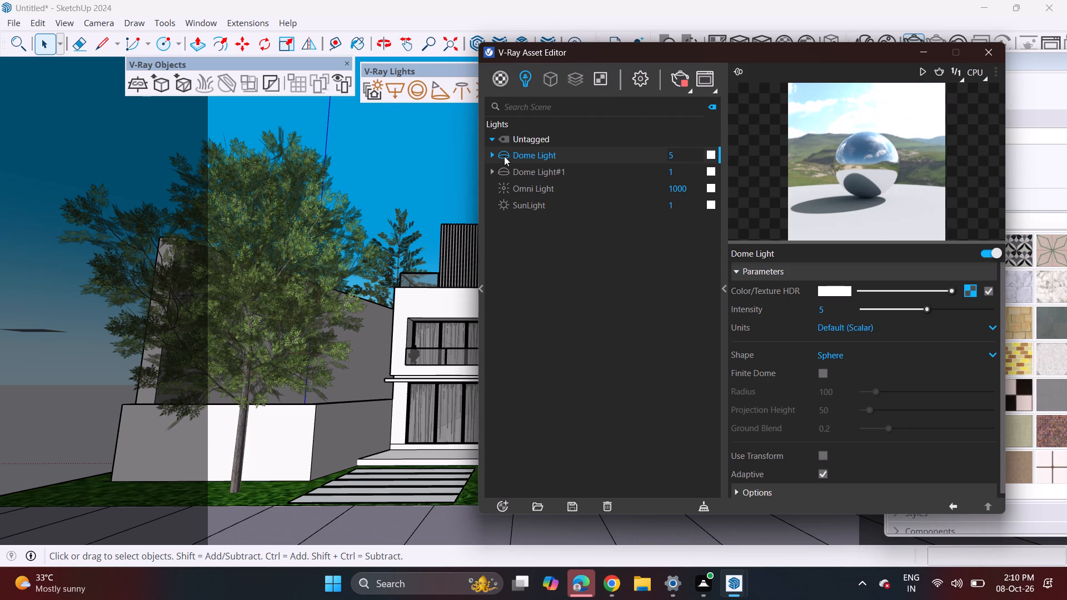
click(504, 157)
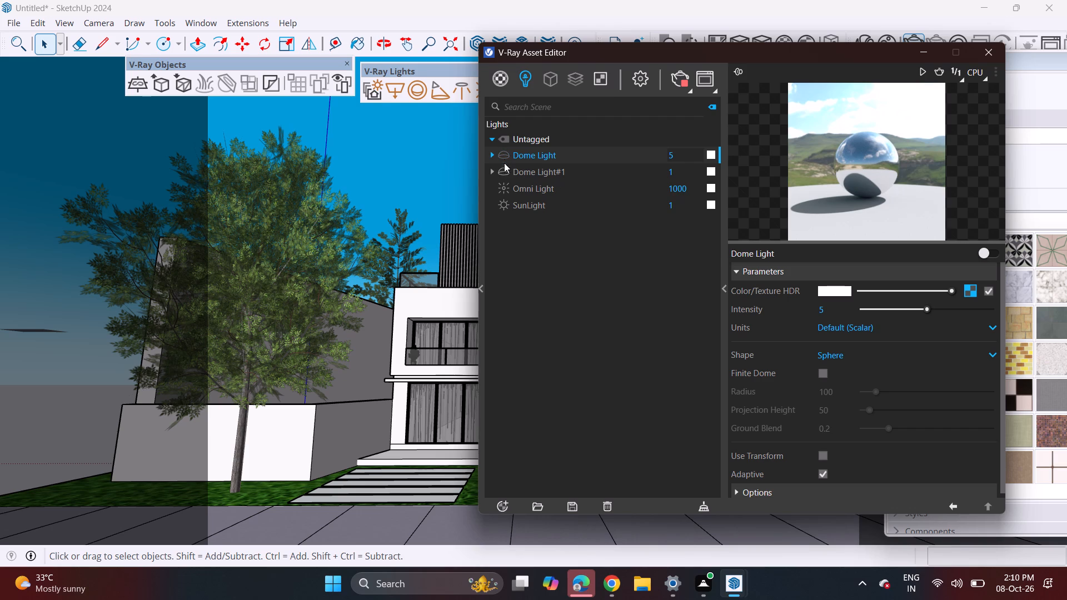
click(502, 172)
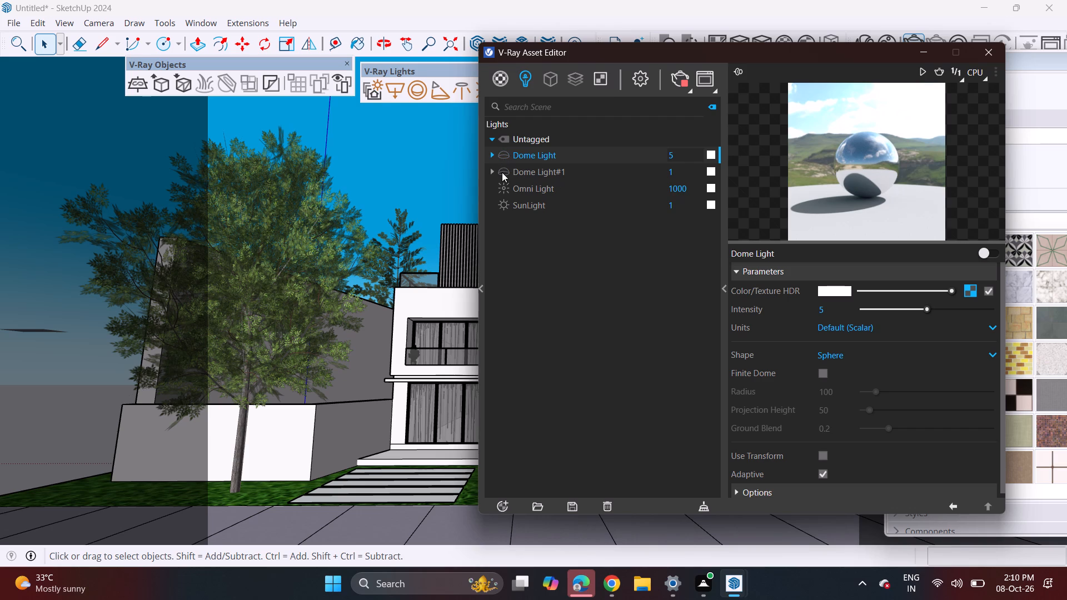
click(505, 170)
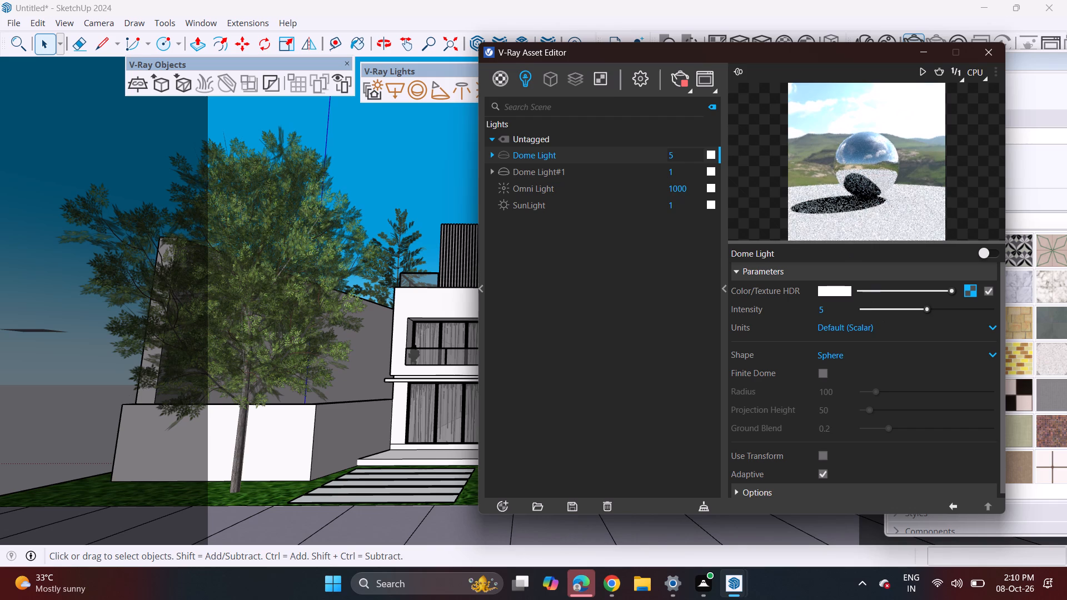
click(612, 166)
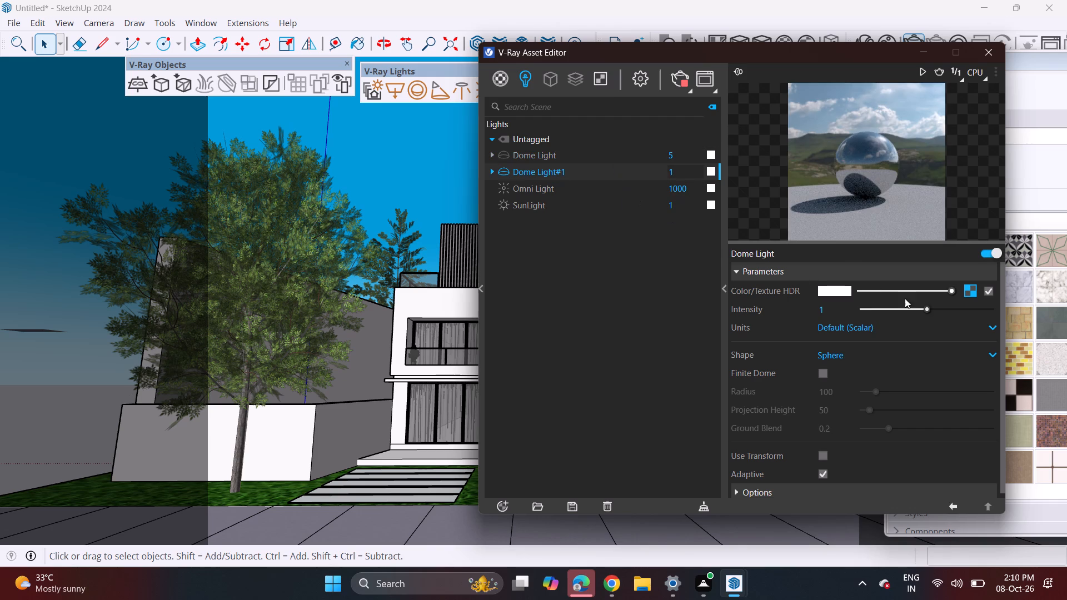
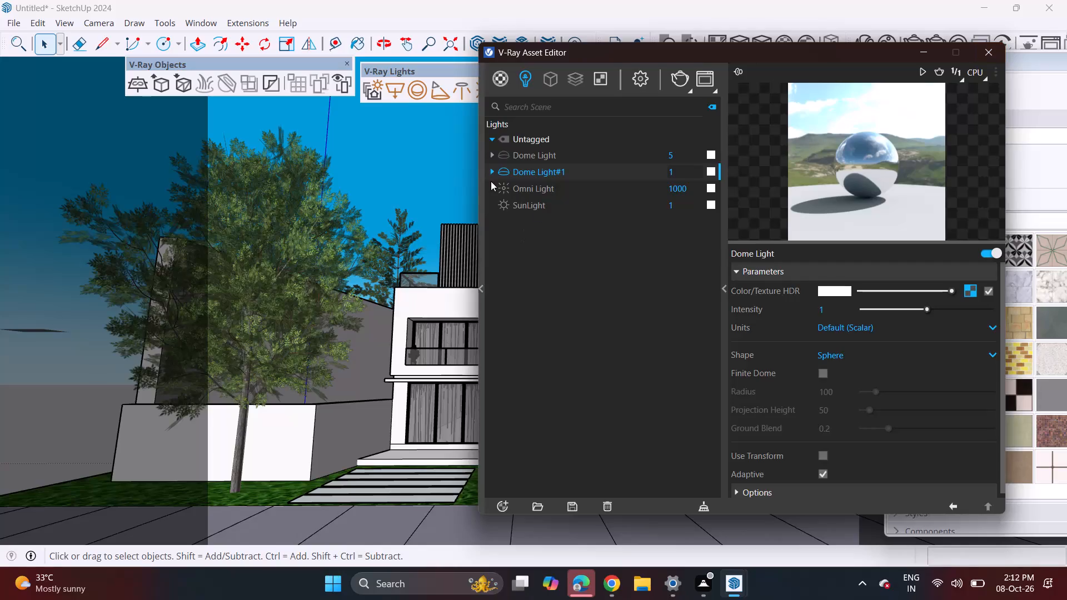
Permanently delete Dome Light#1 and Dome Light from the V-Ray scene lights, and close the Asset Editor.
right_click(509, 174)
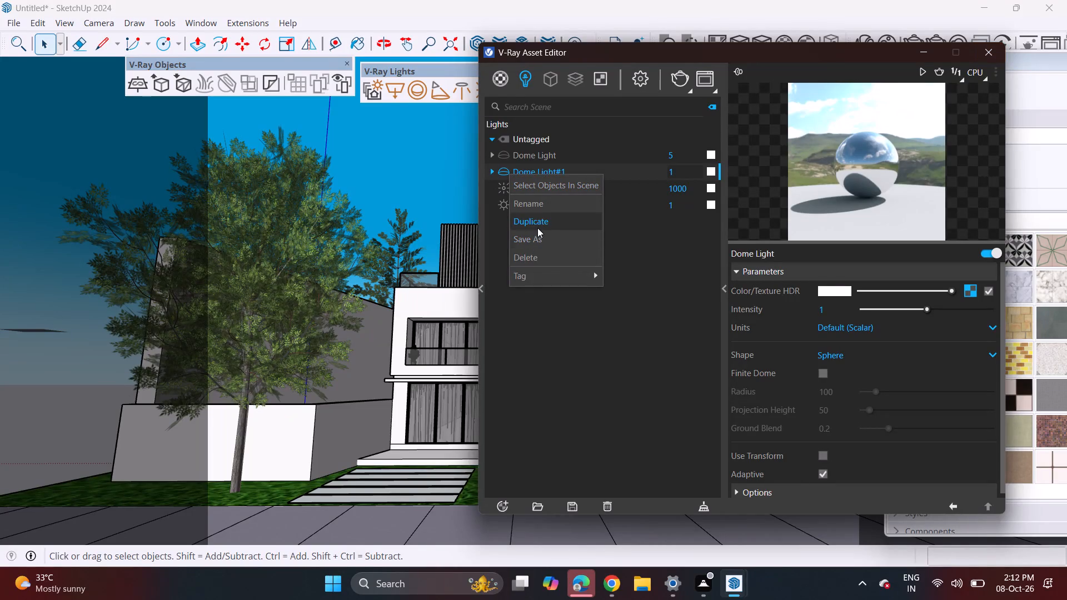
click(535, 261)
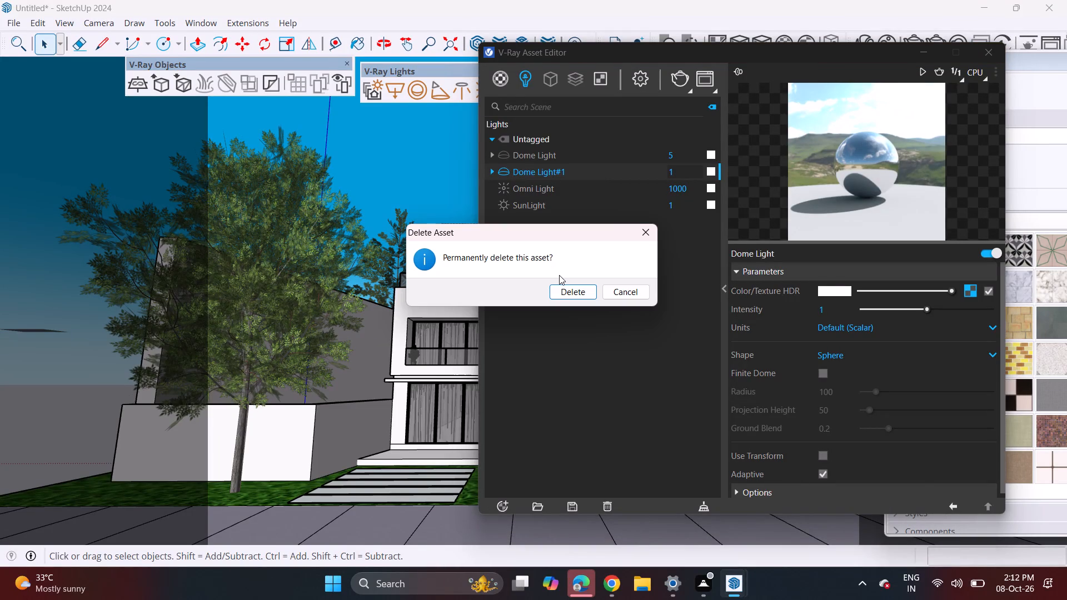
click(561, 291)
right_click(562, 160)
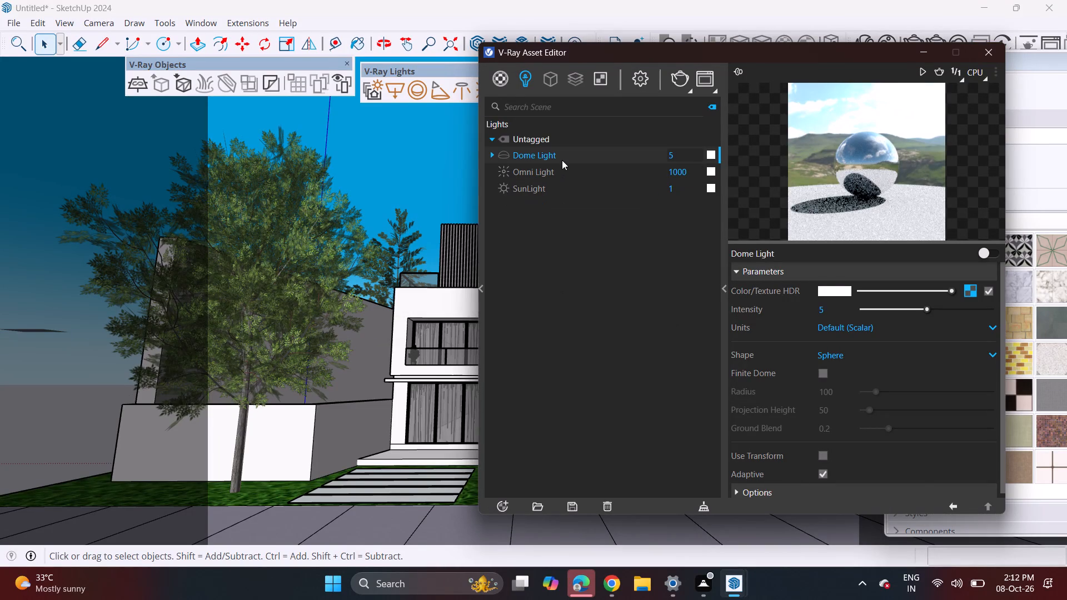
click(569, 241)
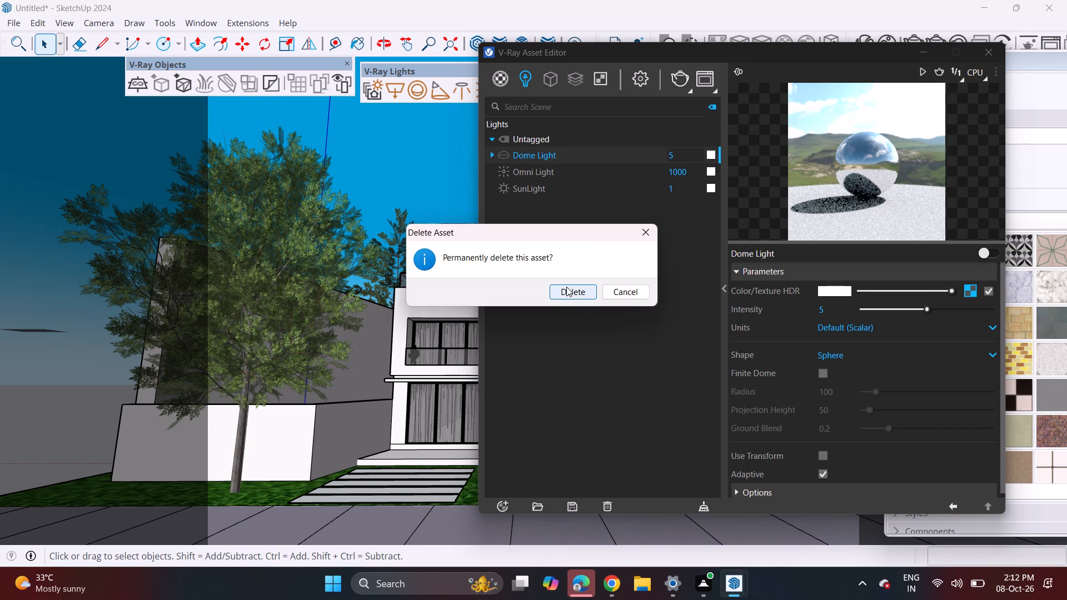
click(566, 287)
click(600, 179)
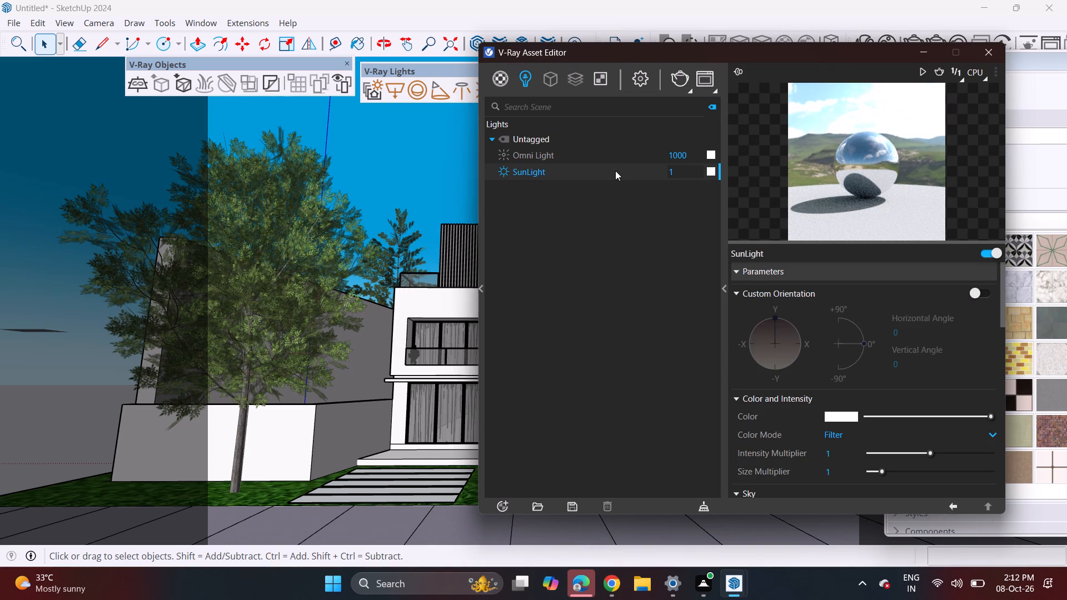
click(614, 173)
click(787, 358)
double_click(991, 52)
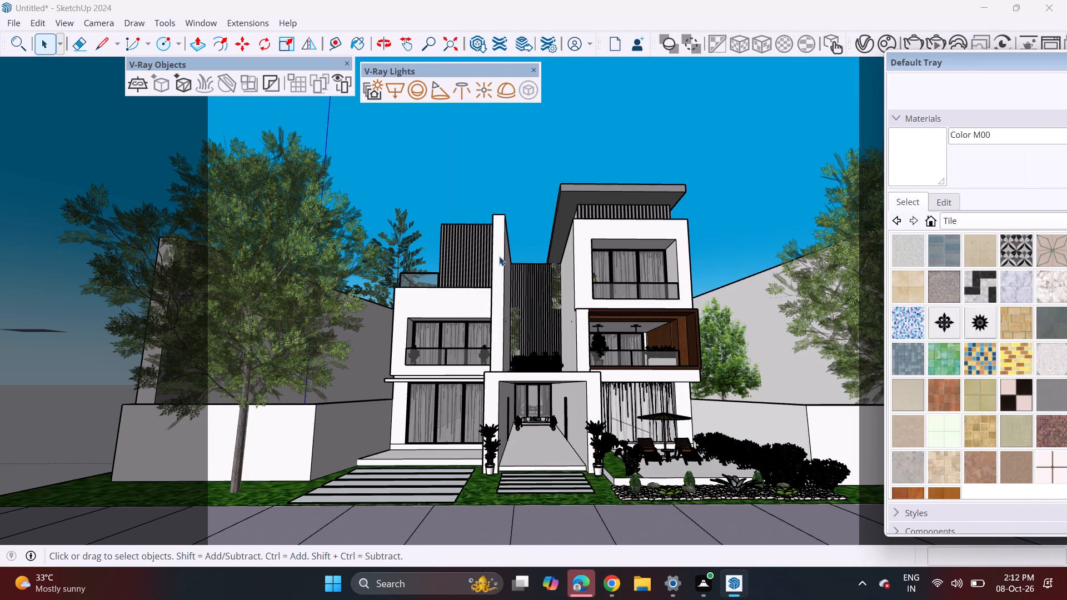
Place a new V-Ray dome light on the grass beside the conifer outside the boundary wall.
click(510, 96)
middle_drag(95, 447, 117, 448)
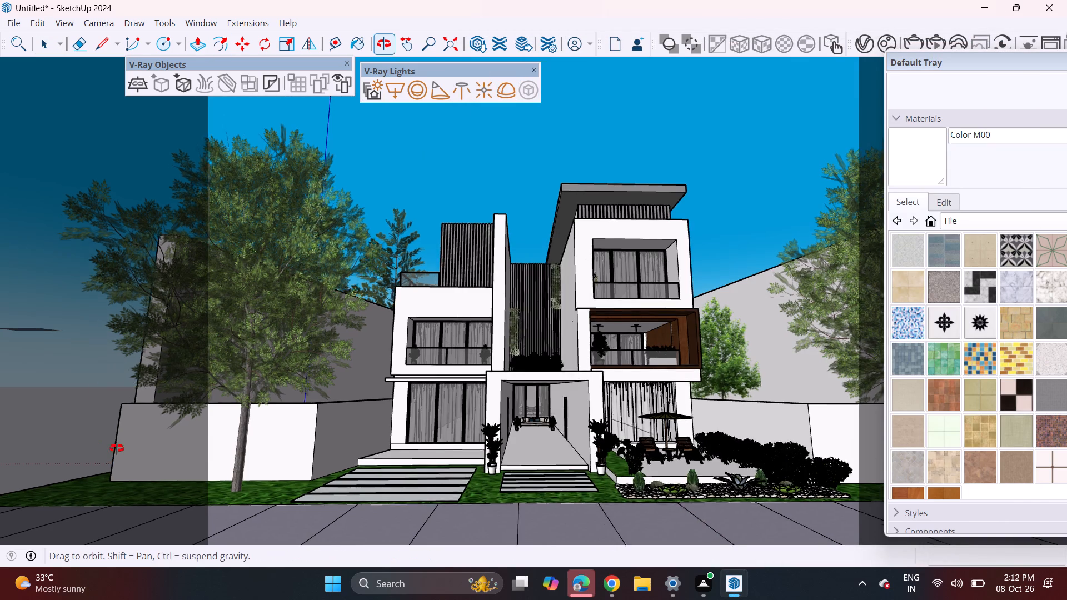
middle_drag(117, 448, 433, 489)
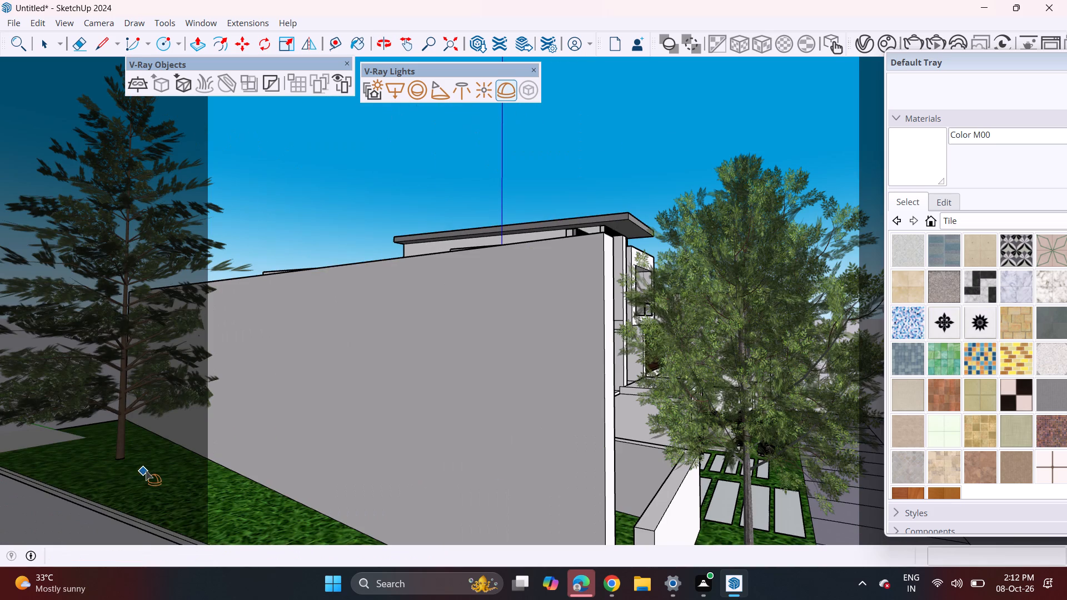
click(146, 471)
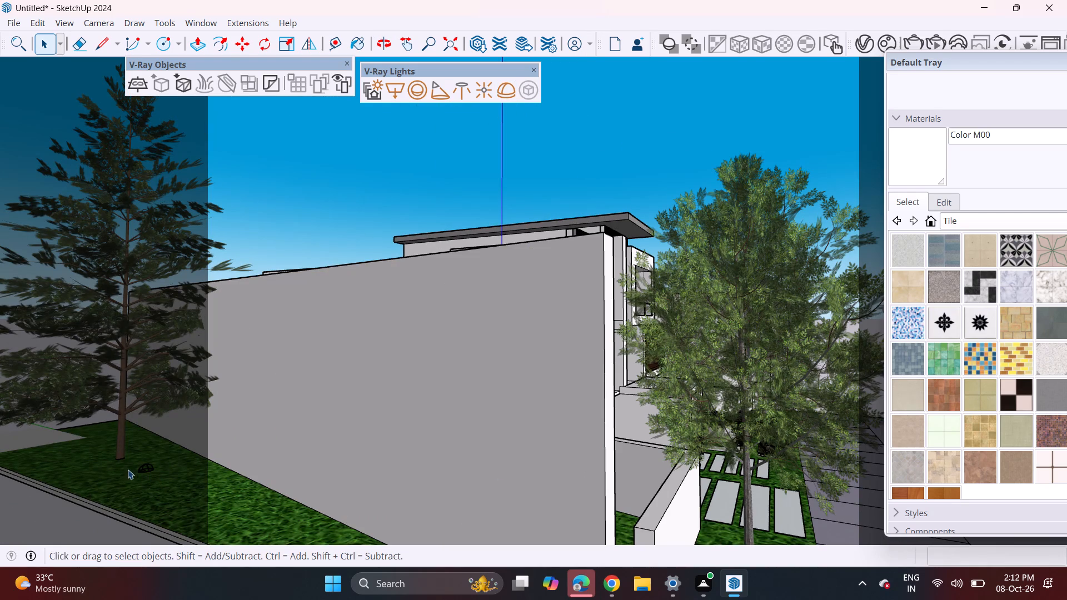
drag(129, 462, 135, 462)
drag(141, 463, 154, 473)
click(149, 468)
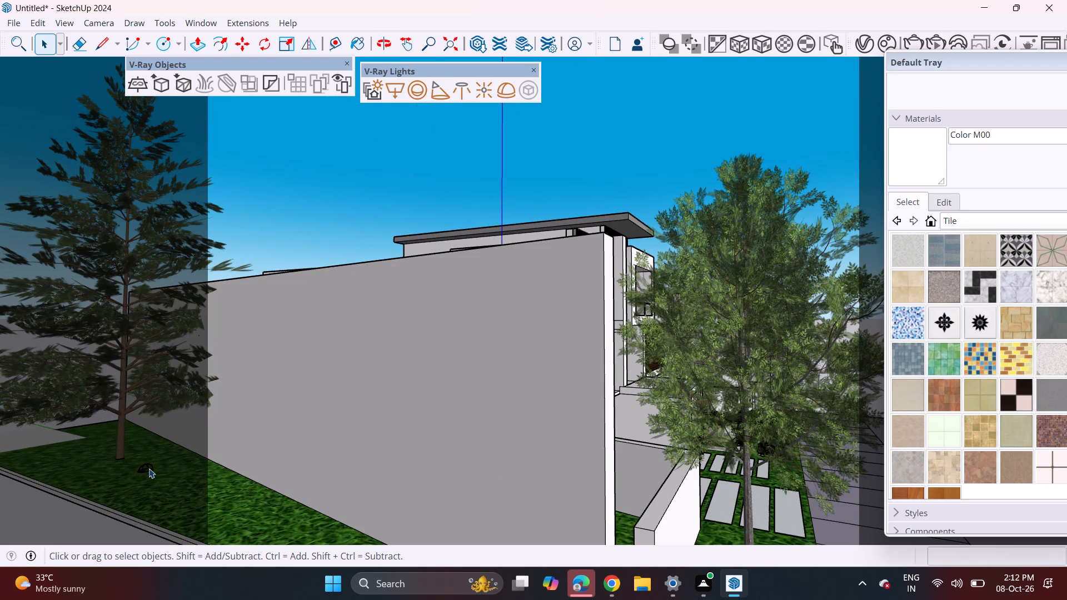
Frame the full front of the house from street level and check the new Dome Light in the V-Ray Asset Editor.
middle_drag(663, 411, 255, 409)
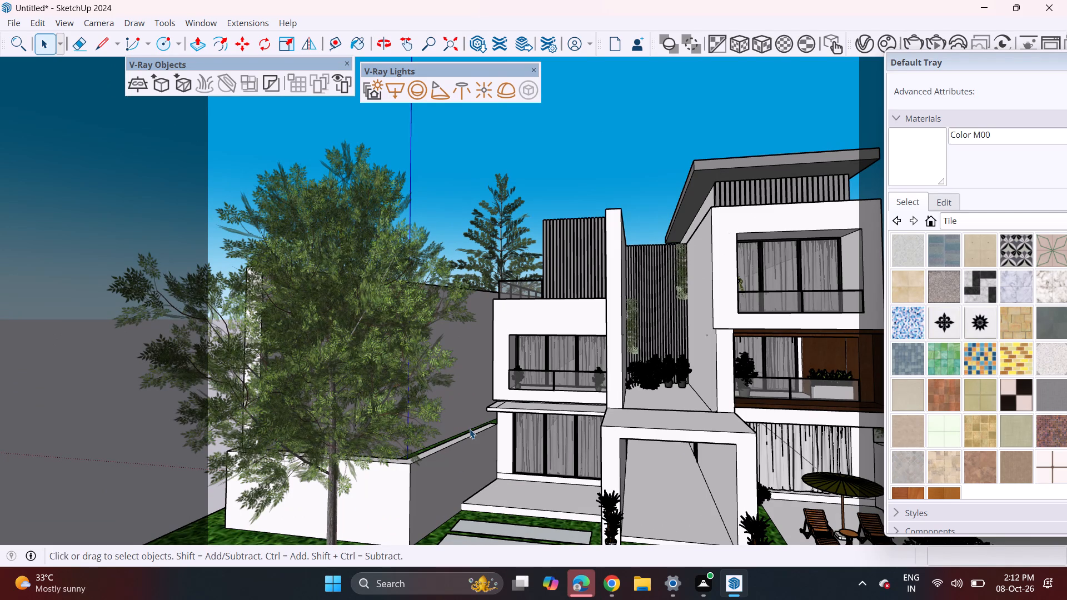
scroll(465, 409, down, 2)
shift+middle_drag(596, 360, 473, 338)
middle_drag(470, 339, 547, 317)
middle_click(561, 335)
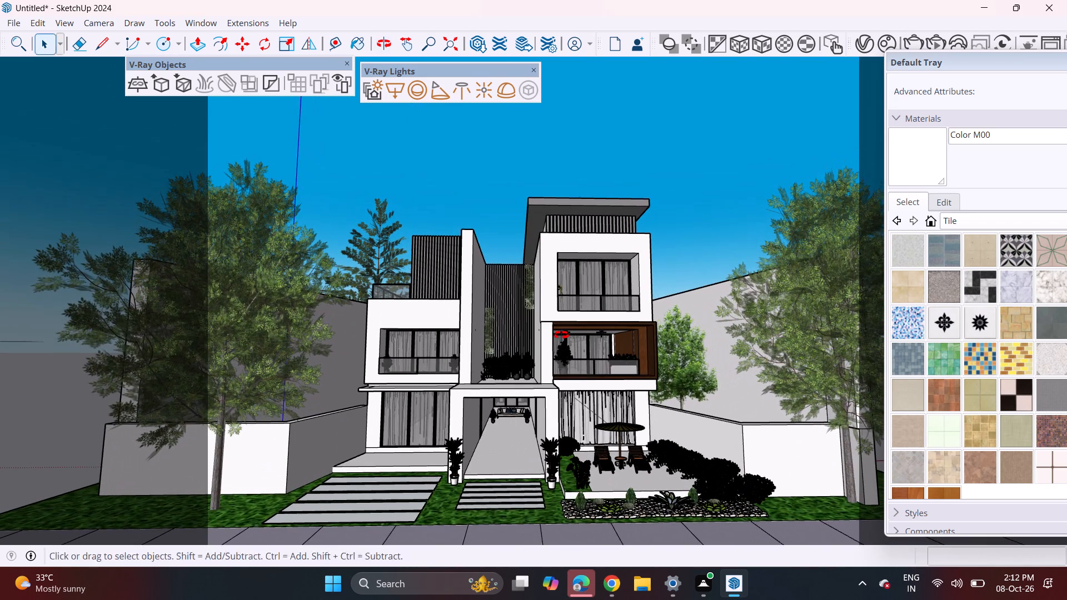
shift+middle_drag(561, 335, 573, 308)
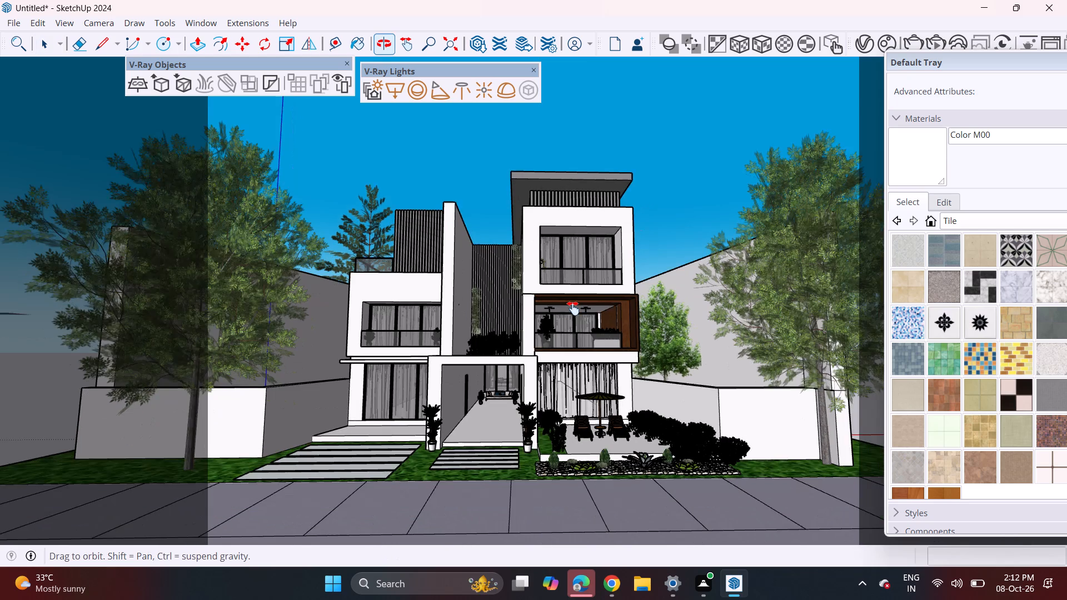
shift+middle_drag(573, 308, 567, 309)
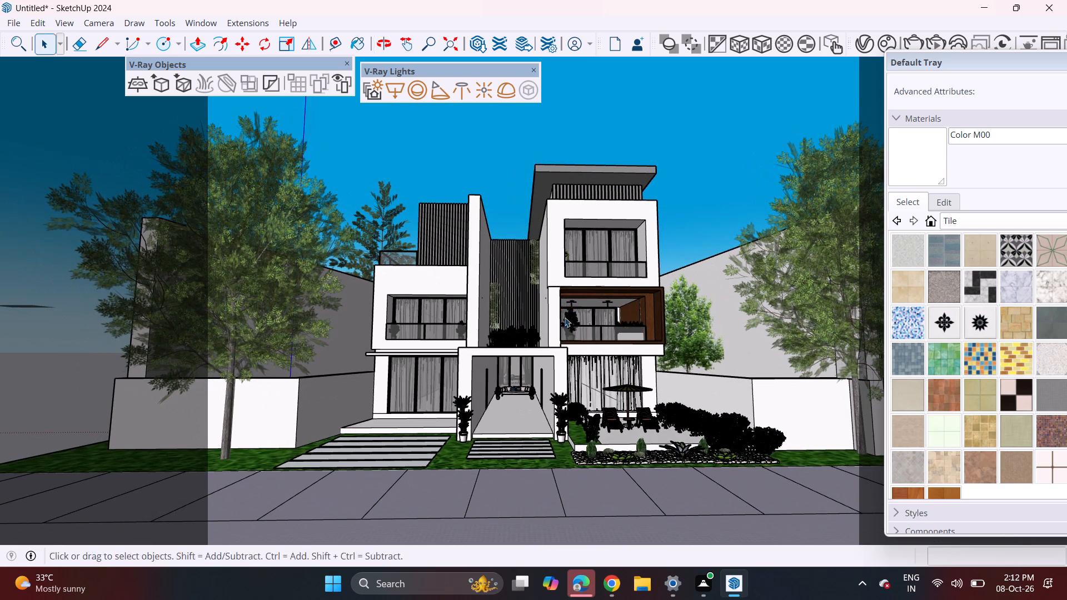
middle_drag(565, 317, 570, 313)
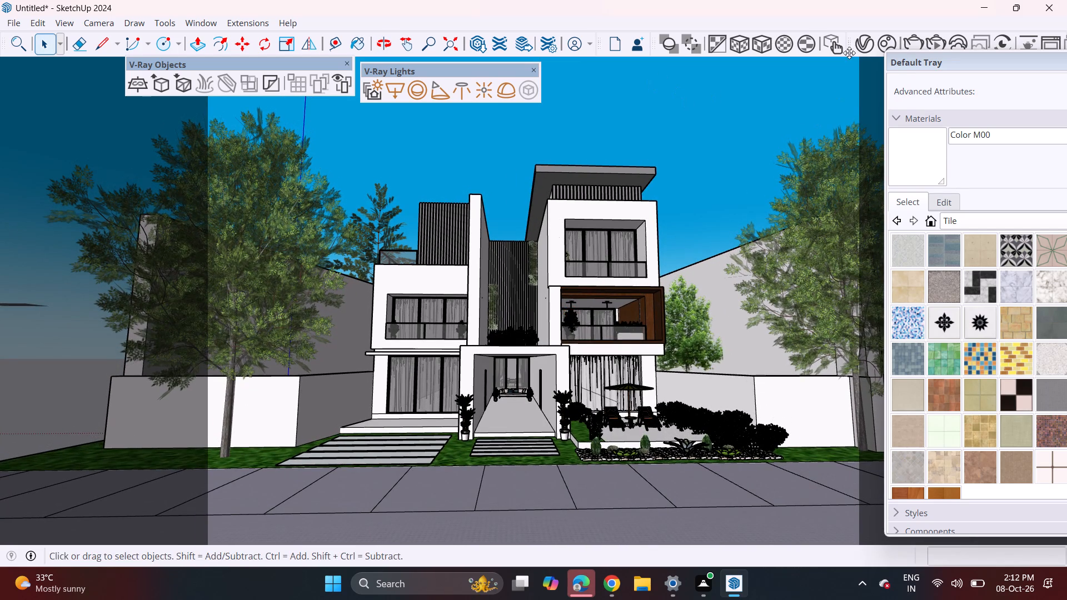
click(867, 49)
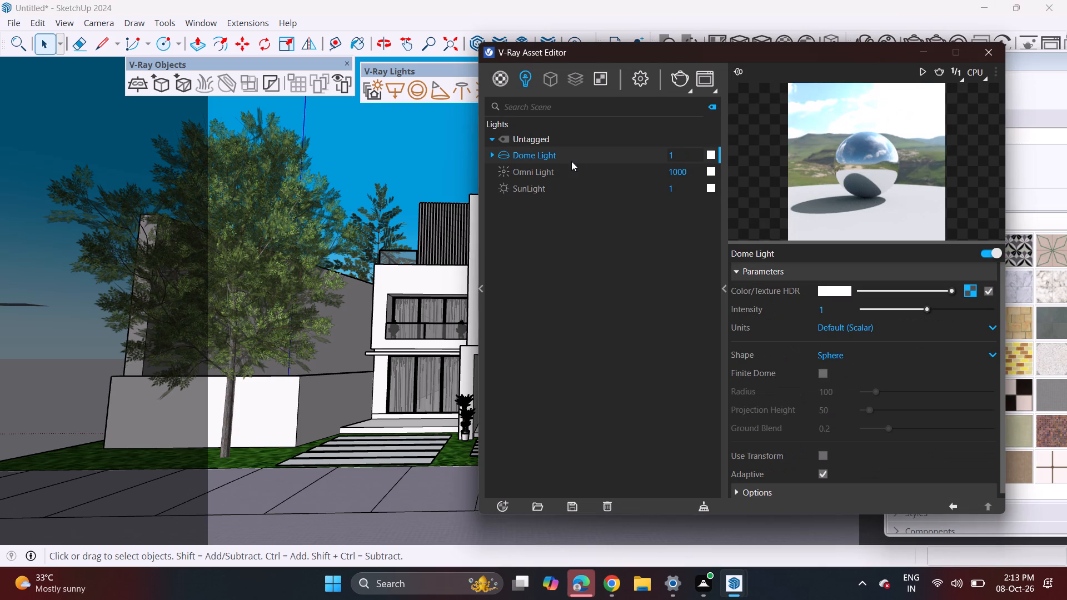
click(981, 48)
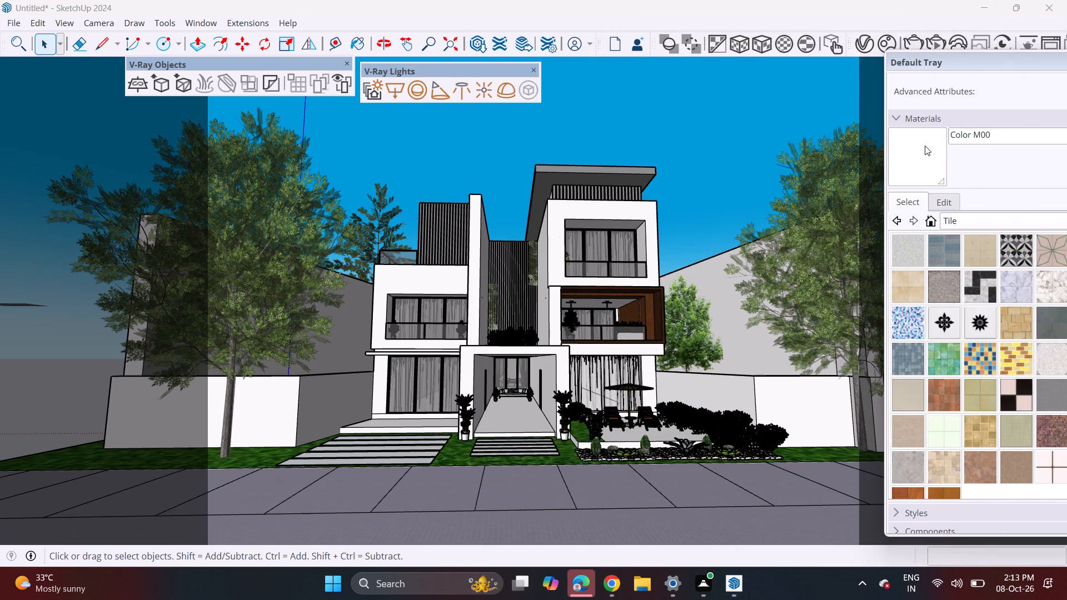
Sample the grey Color M04 material from the top roof slab and darken its colour.
click(919, 159)
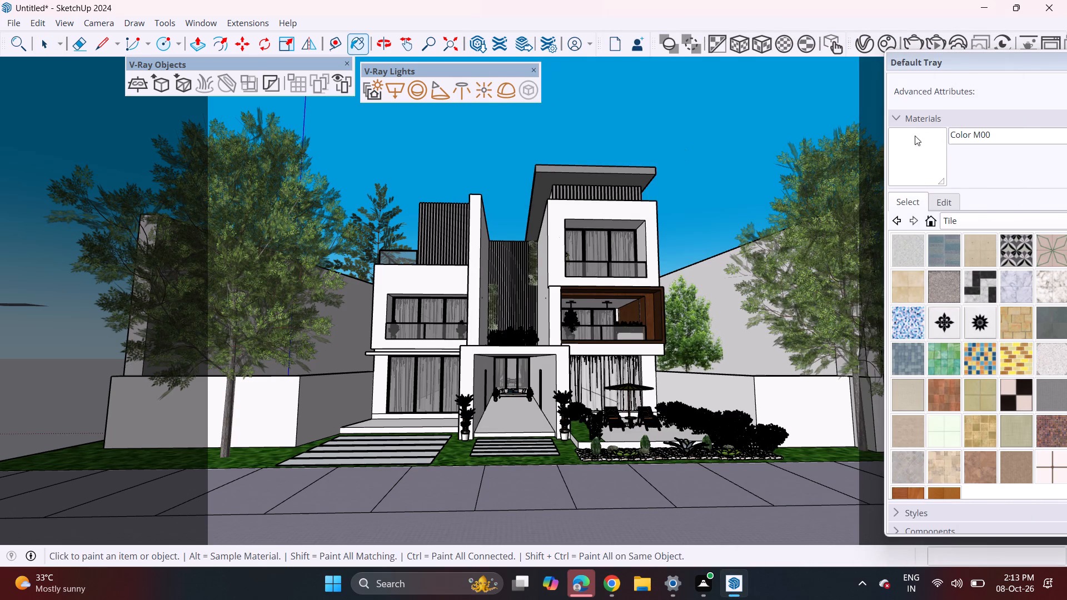
drag(947, 58, 844, 54)
click(1035, 199)
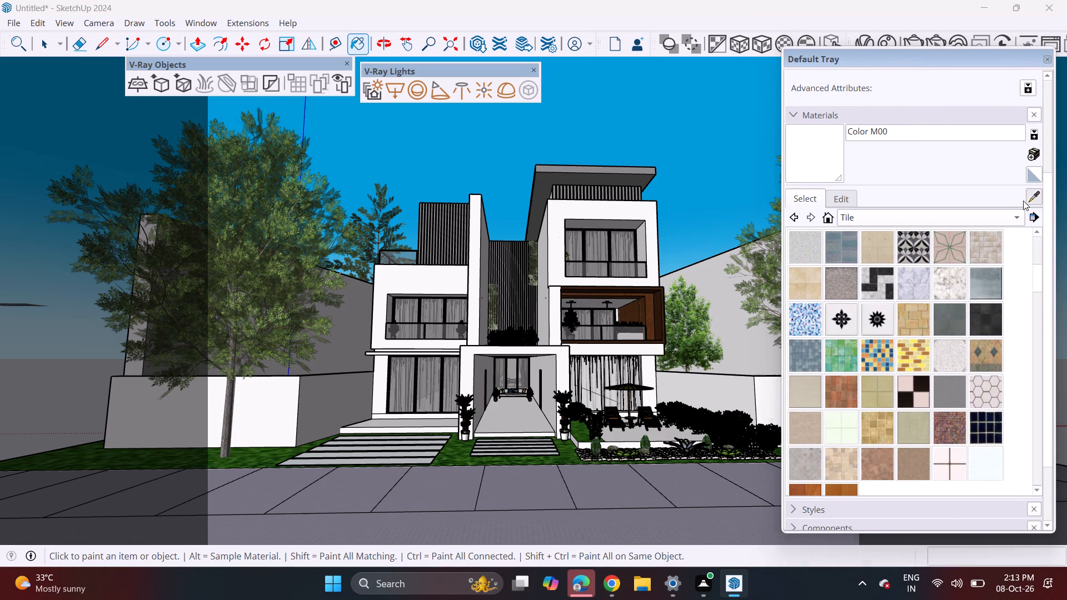
click(594, 164)
click(595, 166)
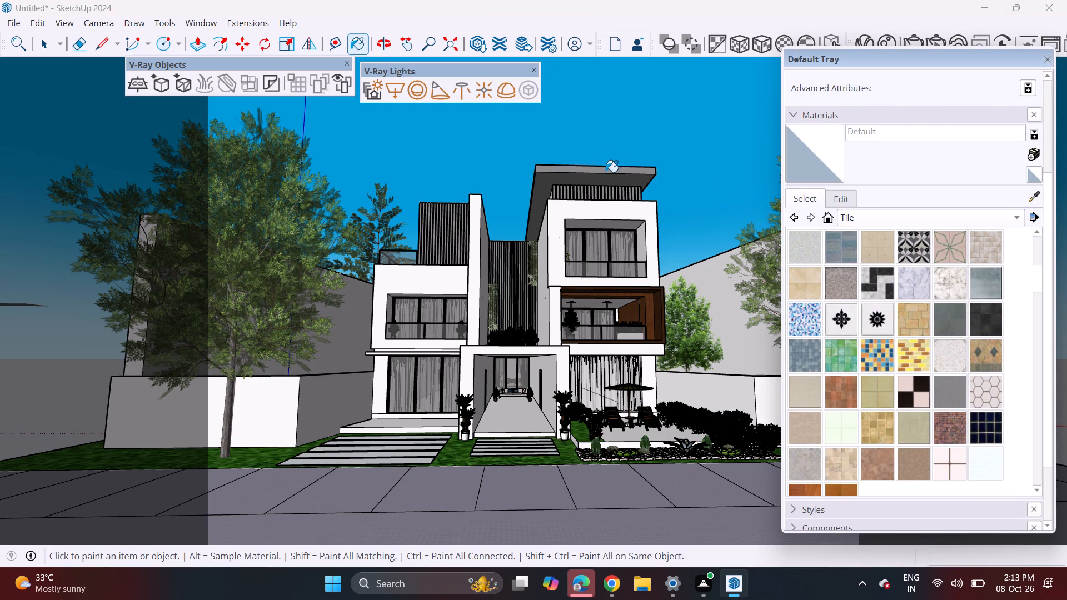
click(1033, 200)
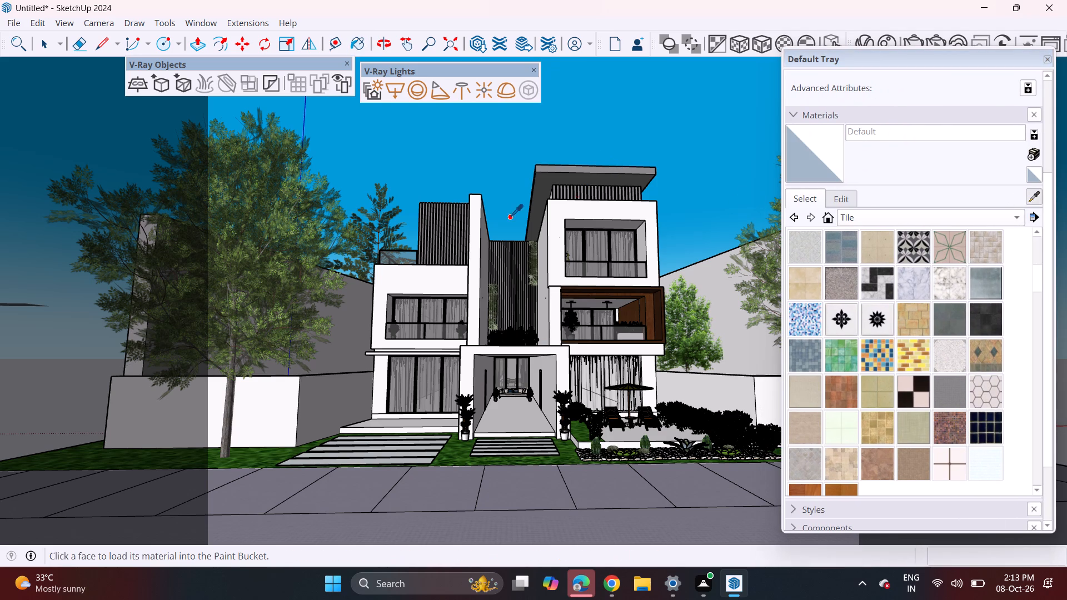
click(547, 179)
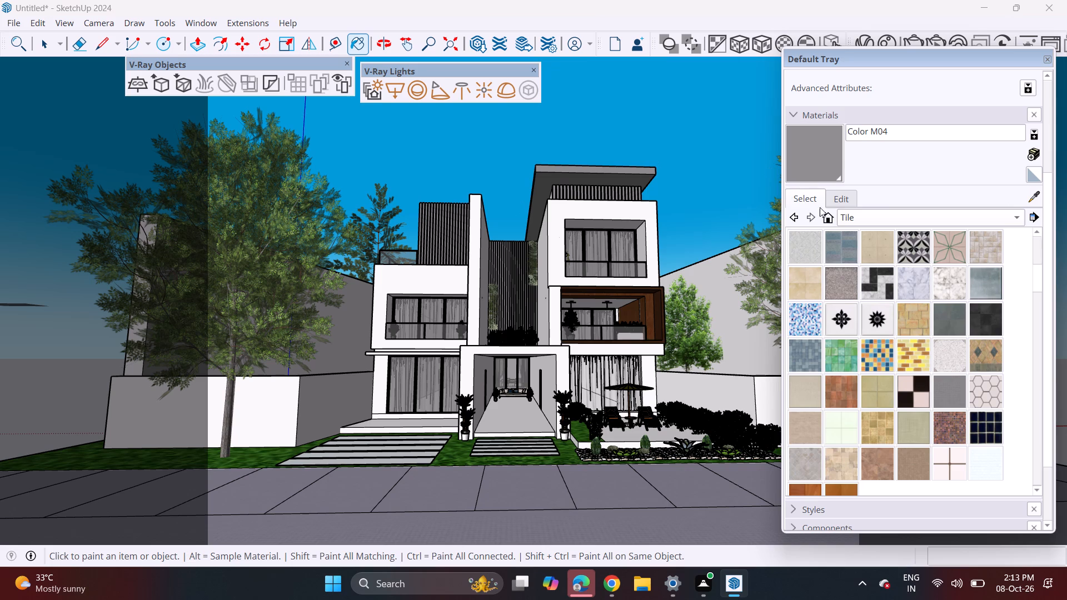
click(828, 200)
click(862, 295)
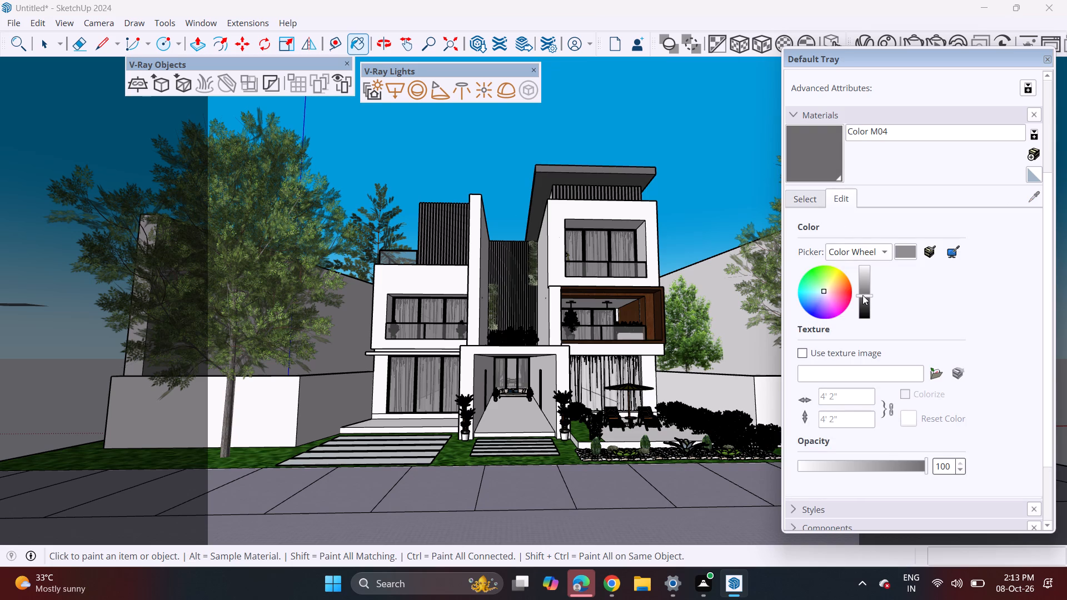
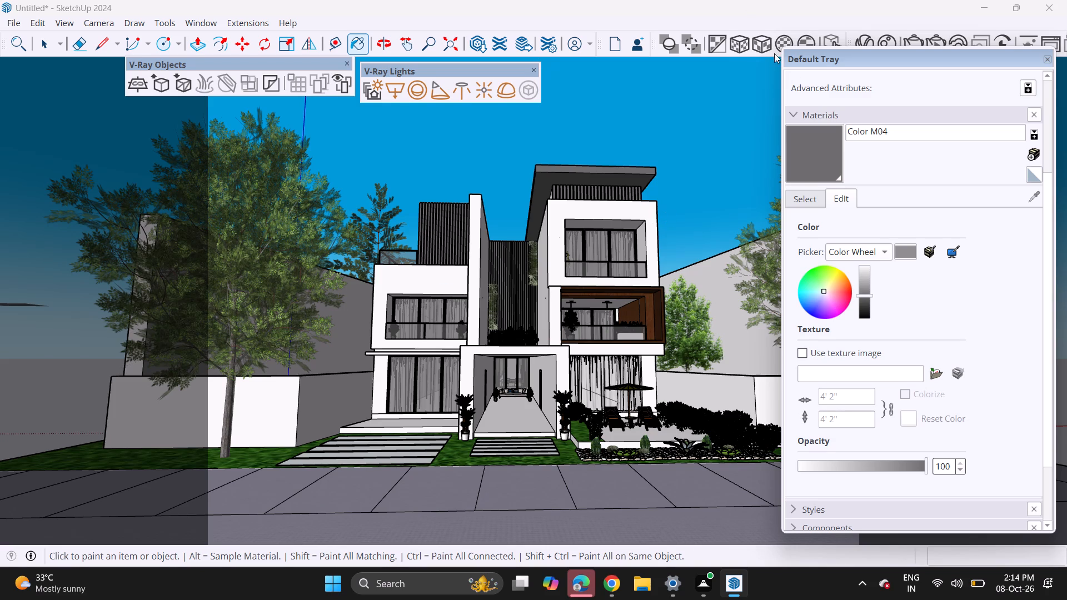
Replace the Dome Light's default HDR texture with a bitmap of golden_gate_hills_4k.exr from Downloads in the V-Ray Asset Editor.
click(861, 42)
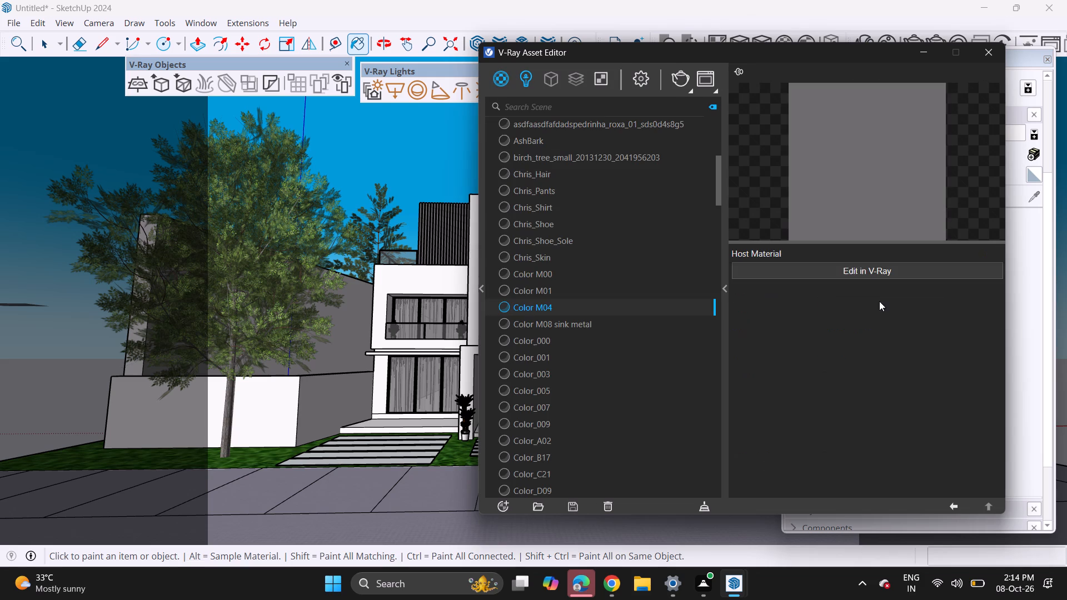
scroll(592, 329, down, 16)
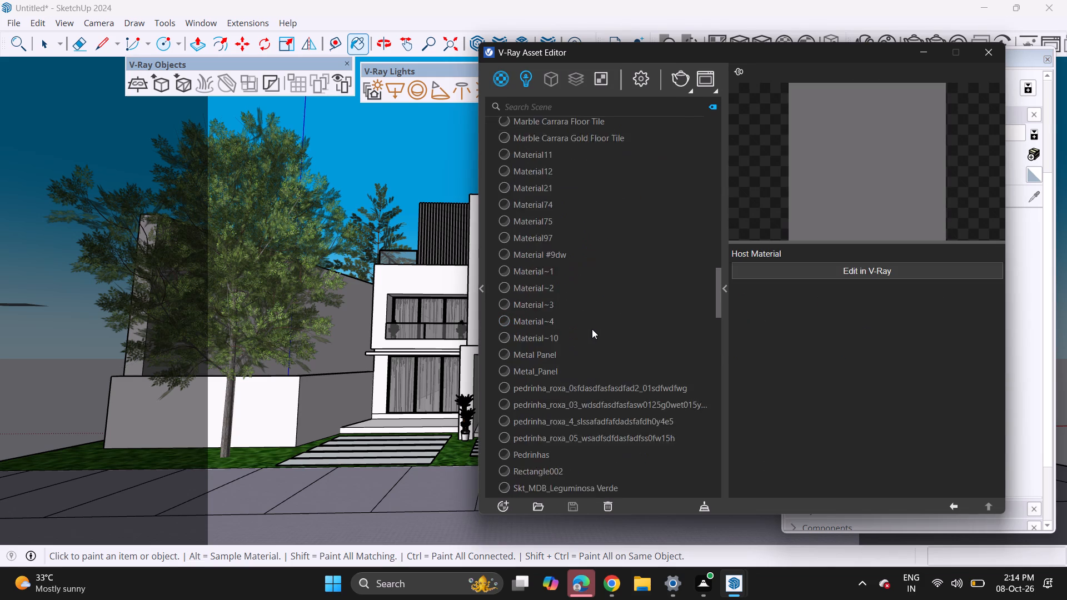
scroll(592, 329, down, 4)
click(525, 81)
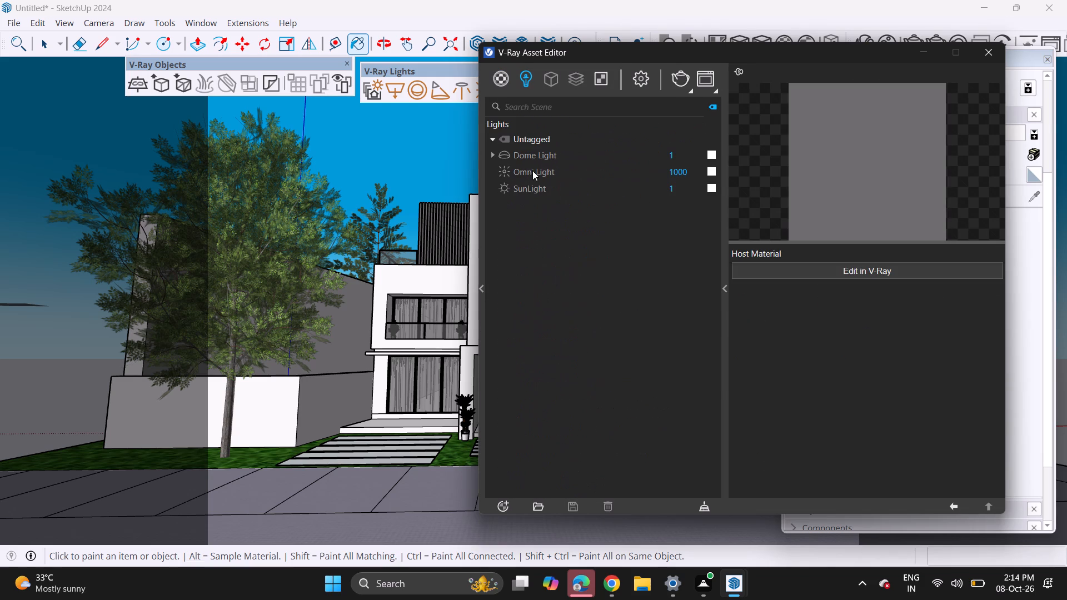
click(553, 156)
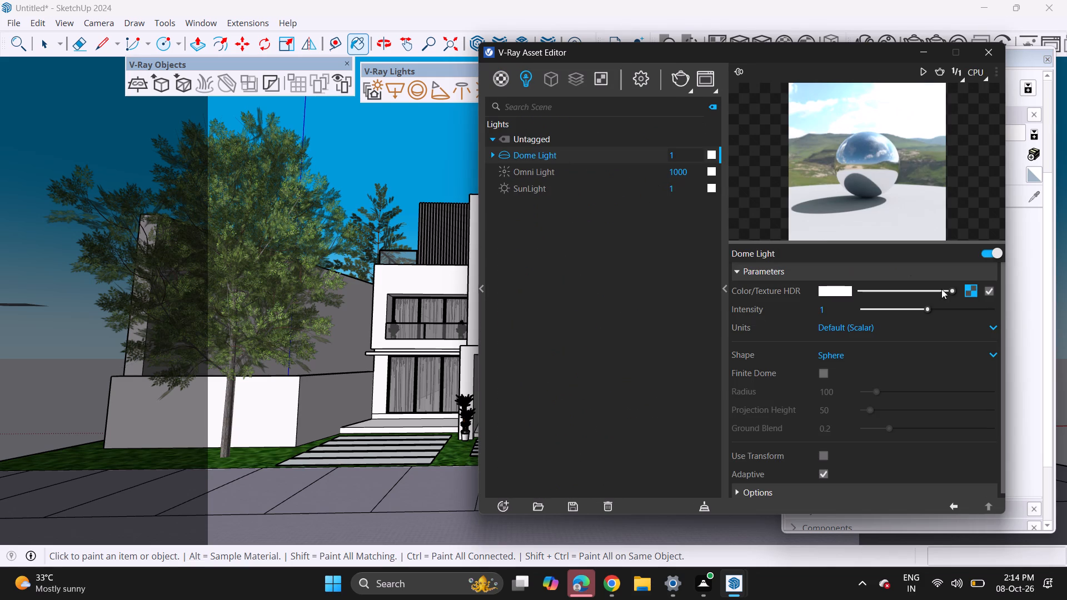
click(973, 289)
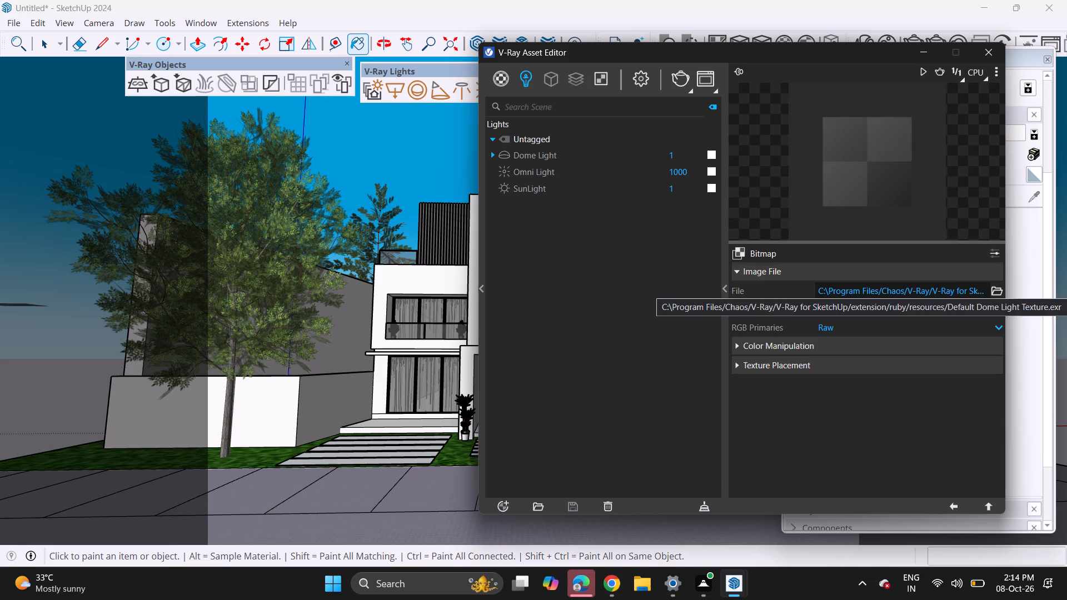
click(547, 152)
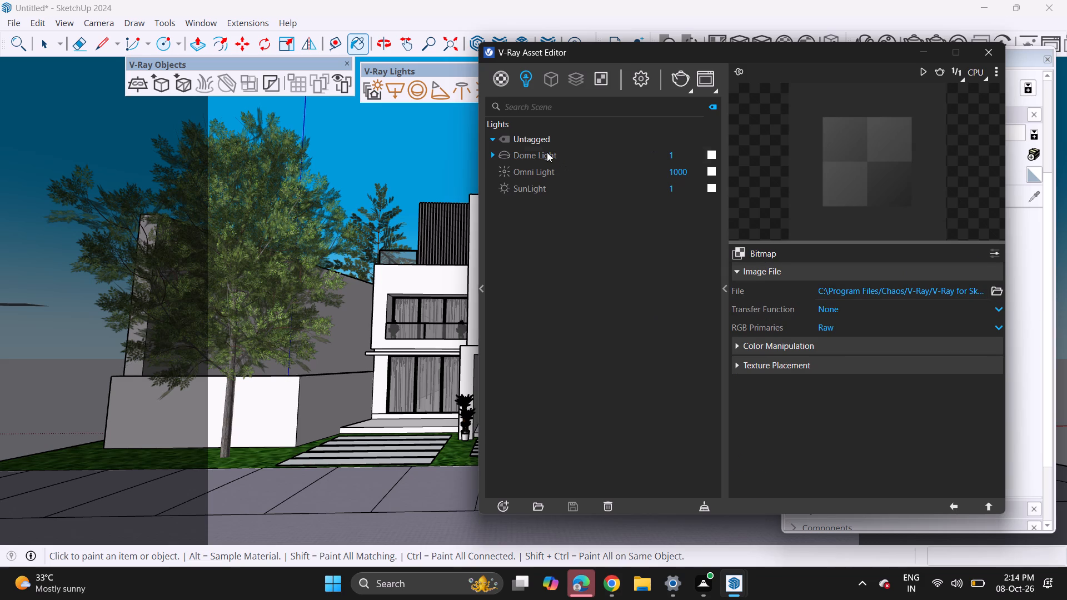
right_click(973, 290)
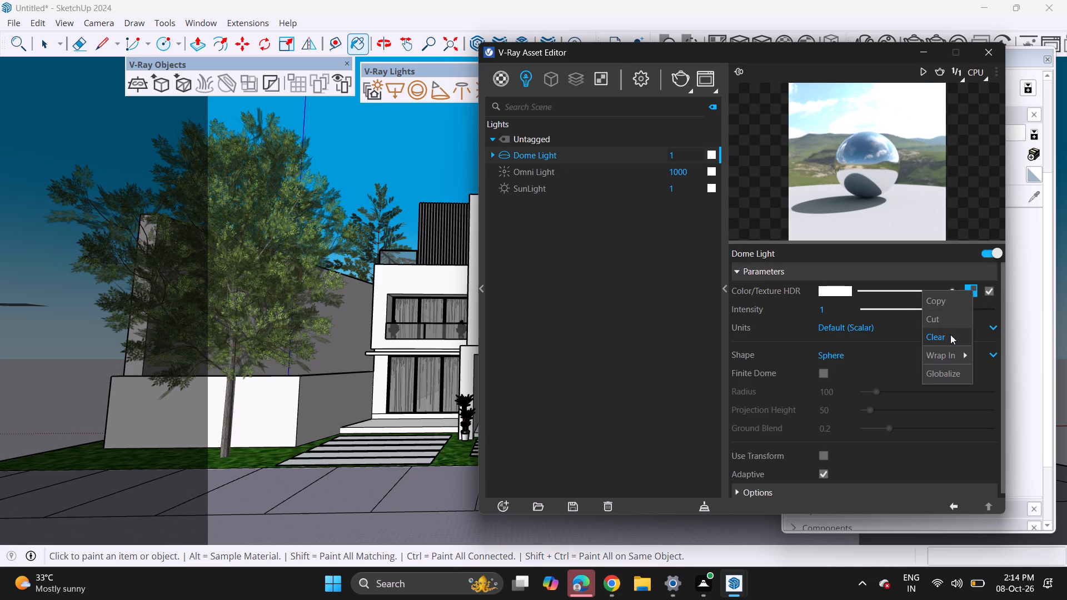
click(950, 334)
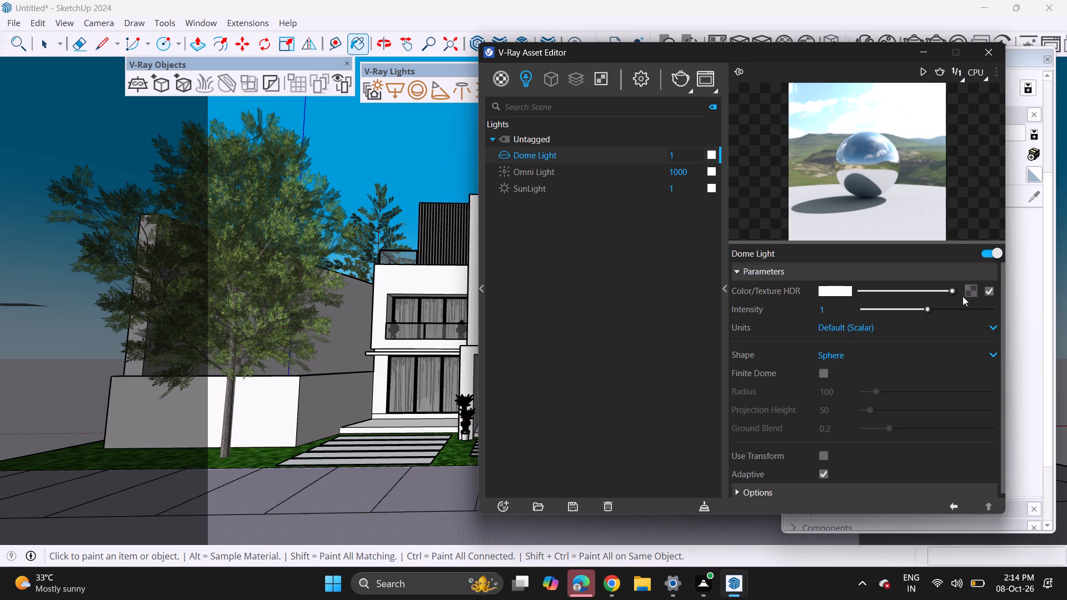
click(975, 290)
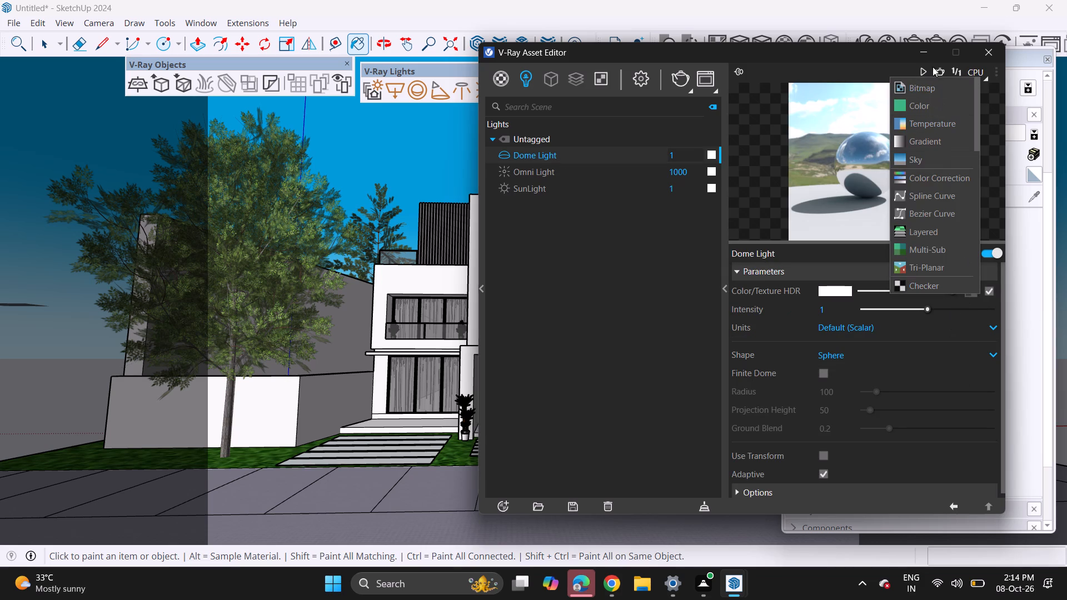
click(933, 80)
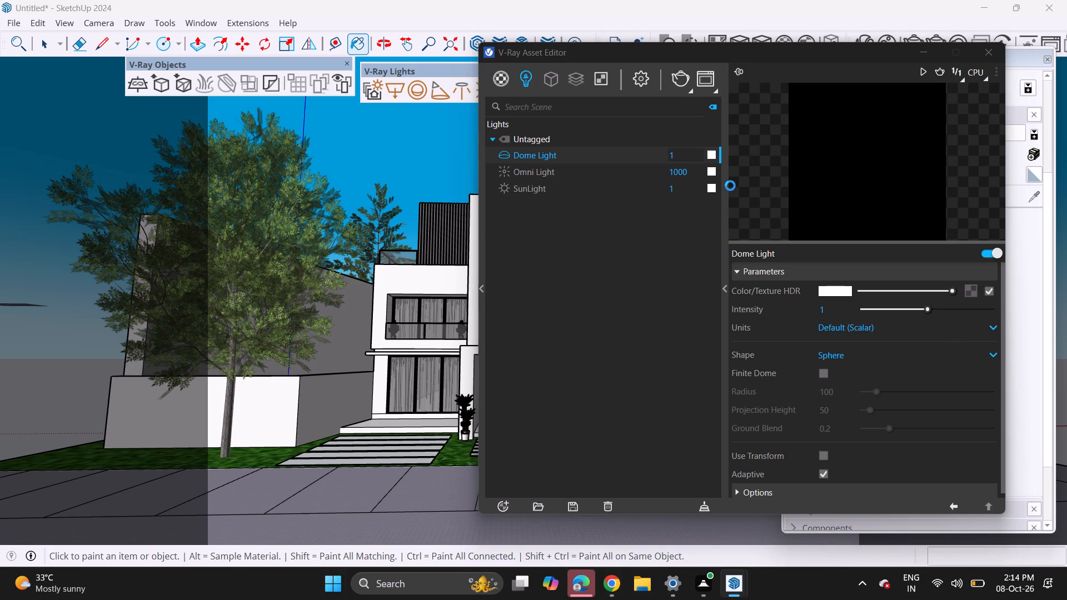
click(752, 223)
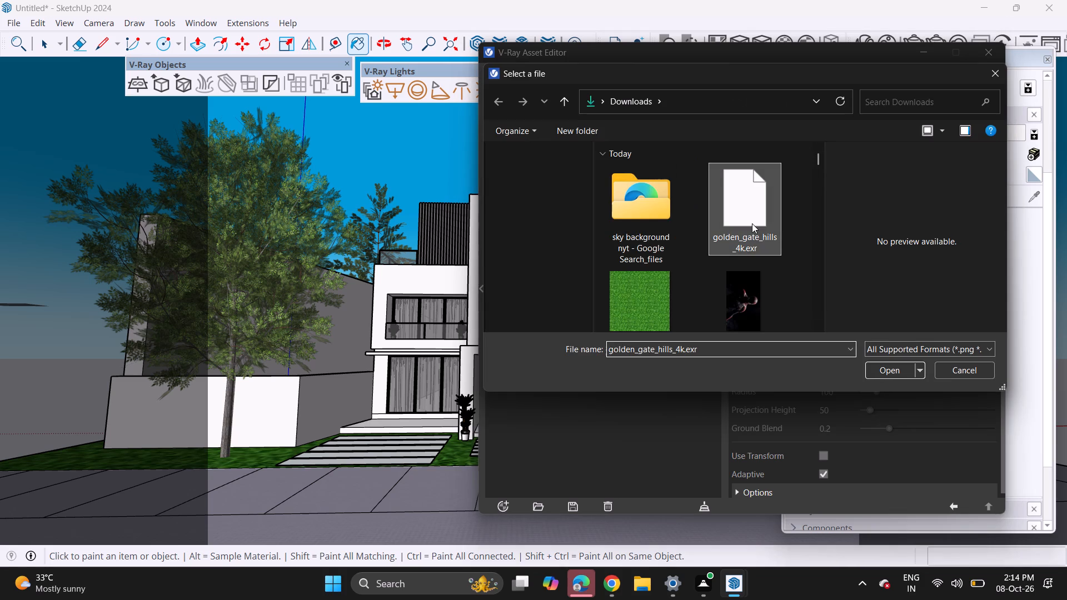
click(893, 373)
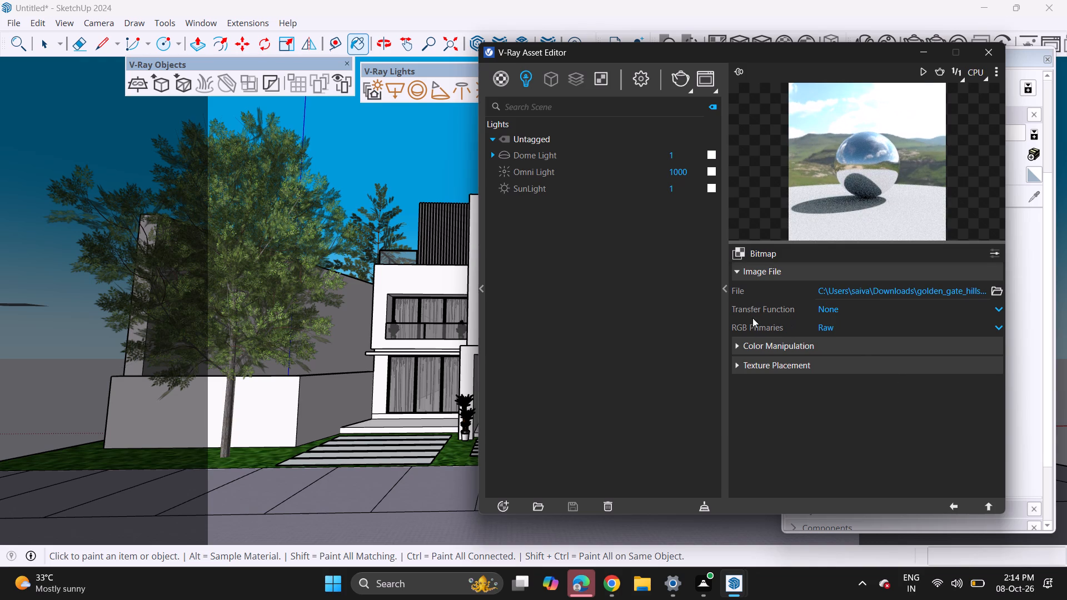
click(725, 291)
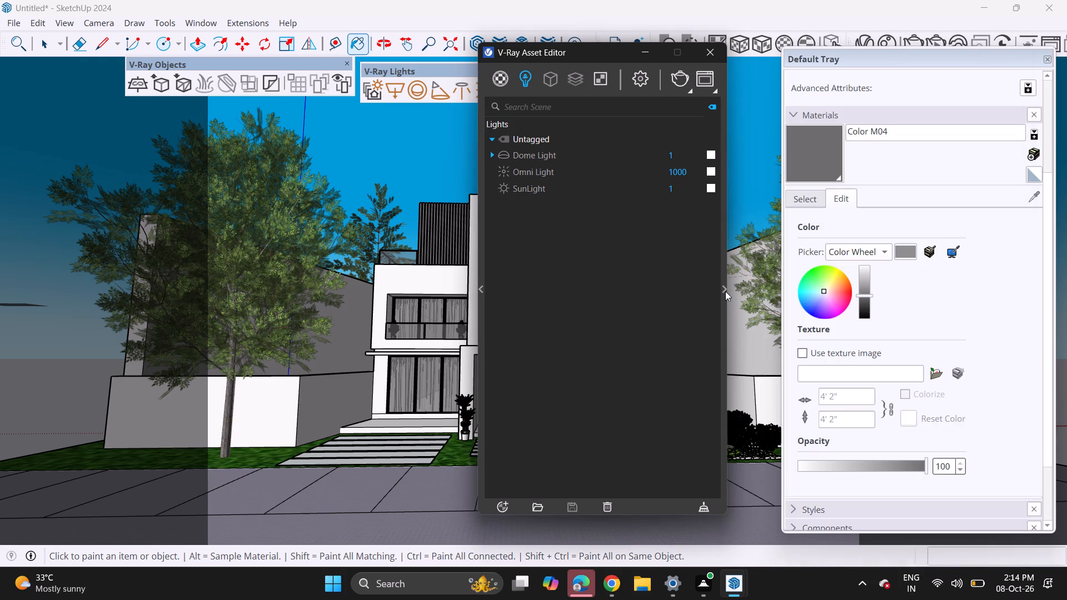
click(721, 289)
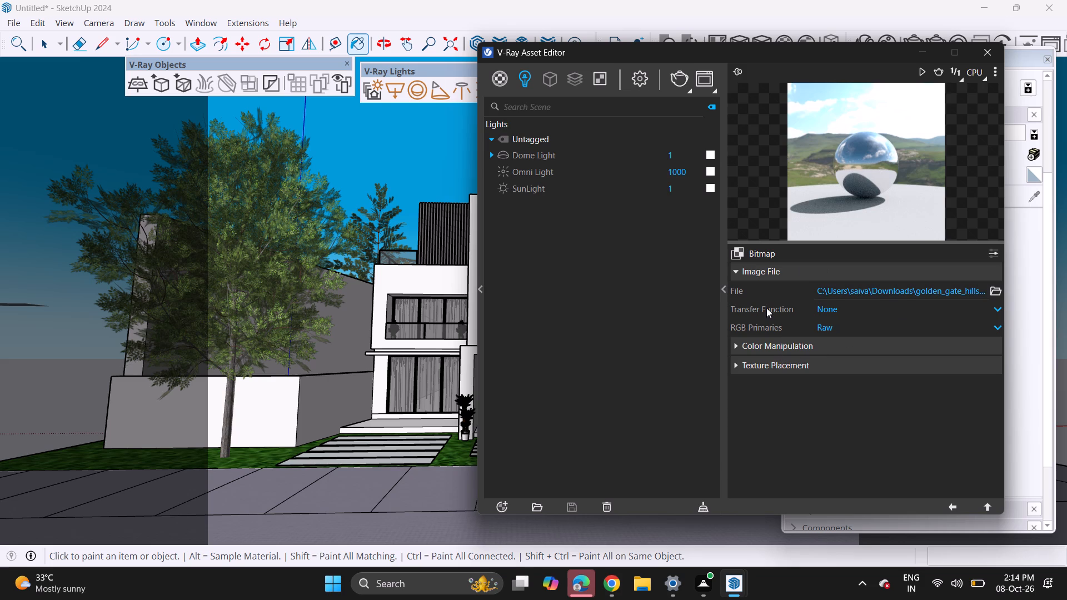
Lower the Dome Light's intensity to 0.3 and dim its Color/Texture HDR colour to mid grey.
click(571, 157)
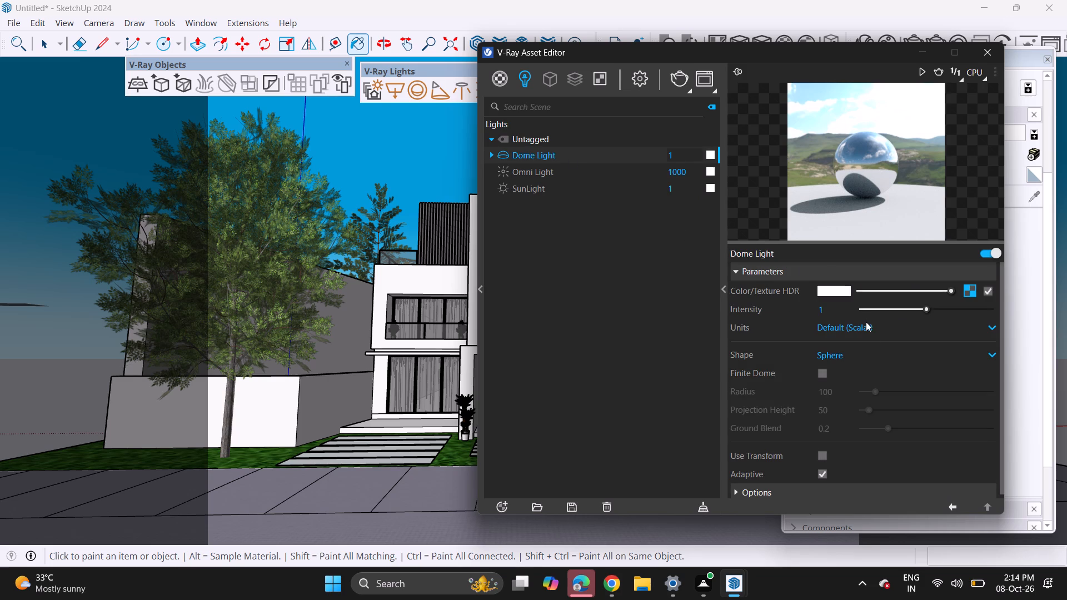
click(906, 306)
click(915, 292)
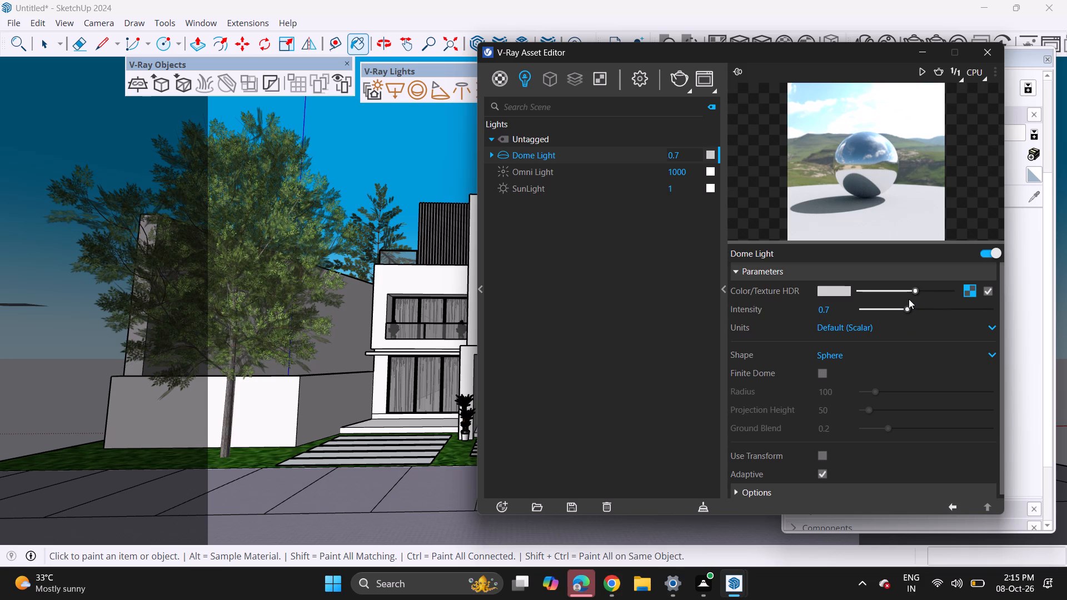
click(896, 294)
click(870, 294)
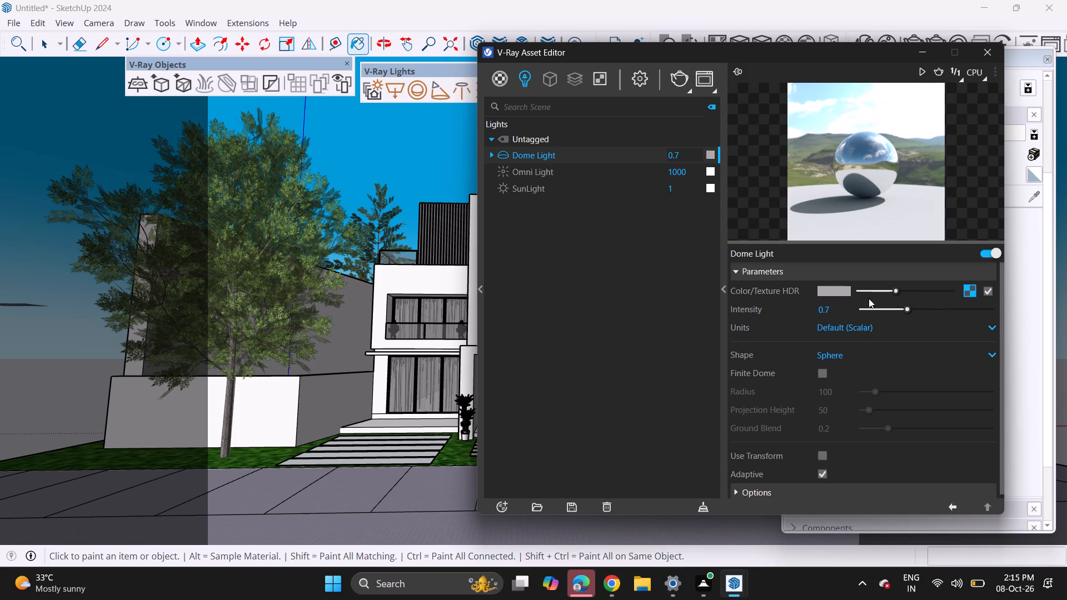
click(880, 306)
Start a V-Ray render and move the Asset Editor aside to check the dome lighting on the house and sky.
click(680, 76)
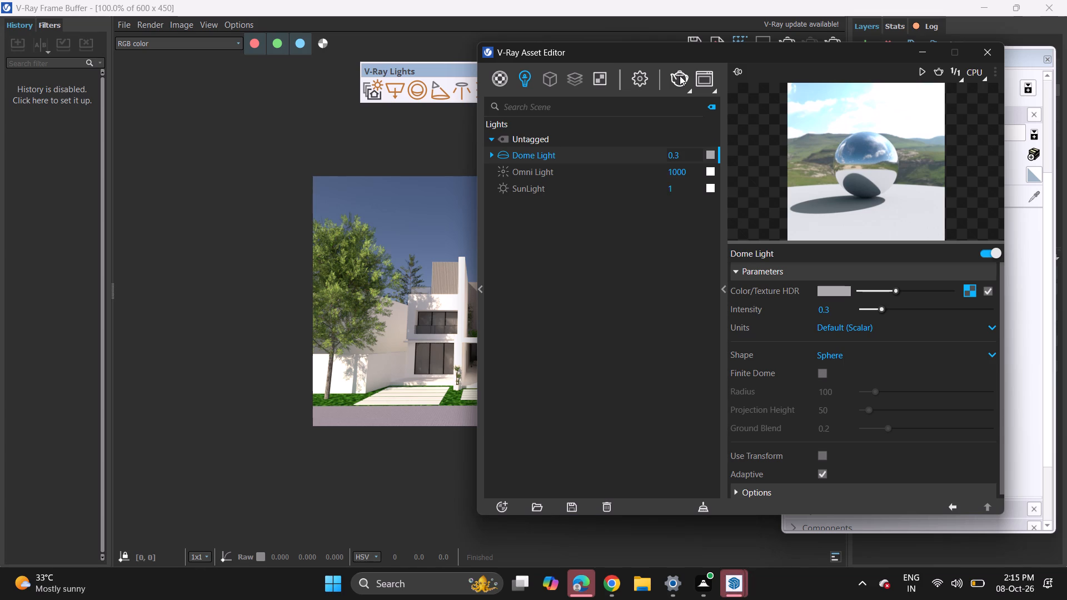
drag(640, 56, 811, 49)
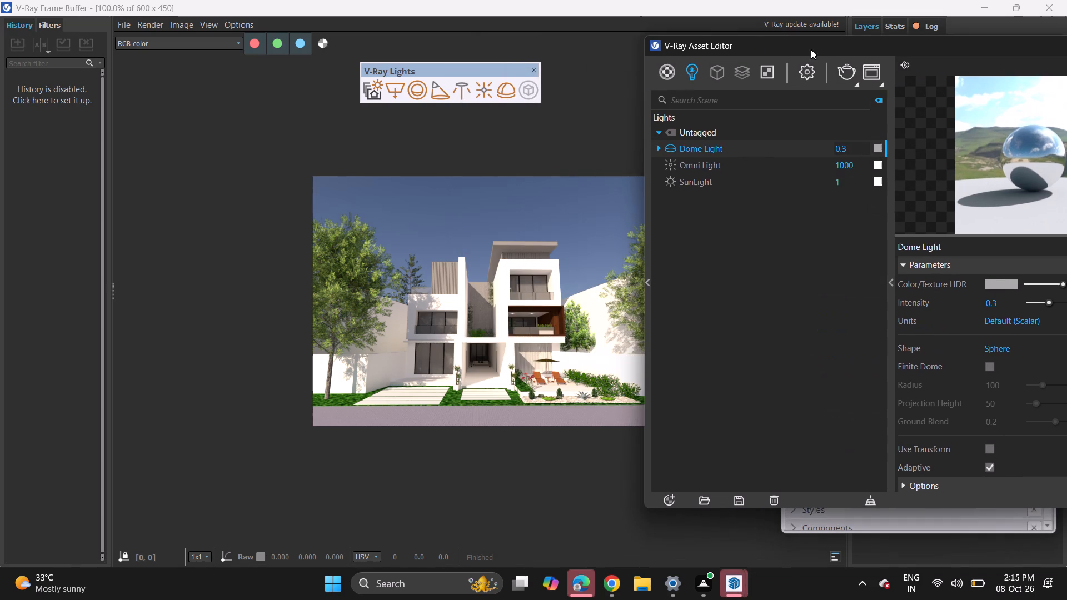
drag(811, 49, 829, 57)
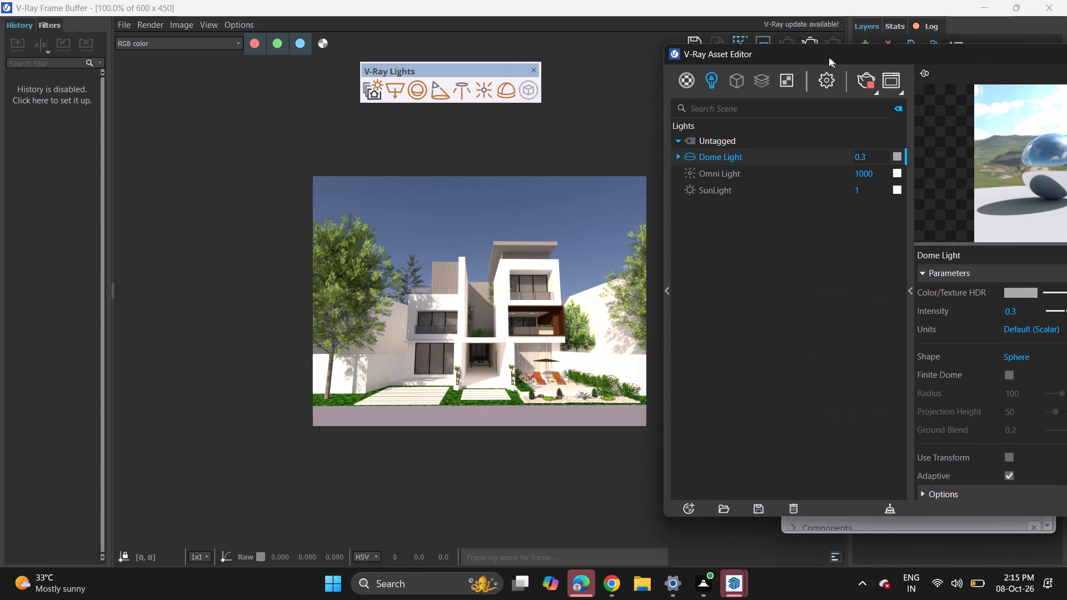
drag(829, 57, 766, 52)
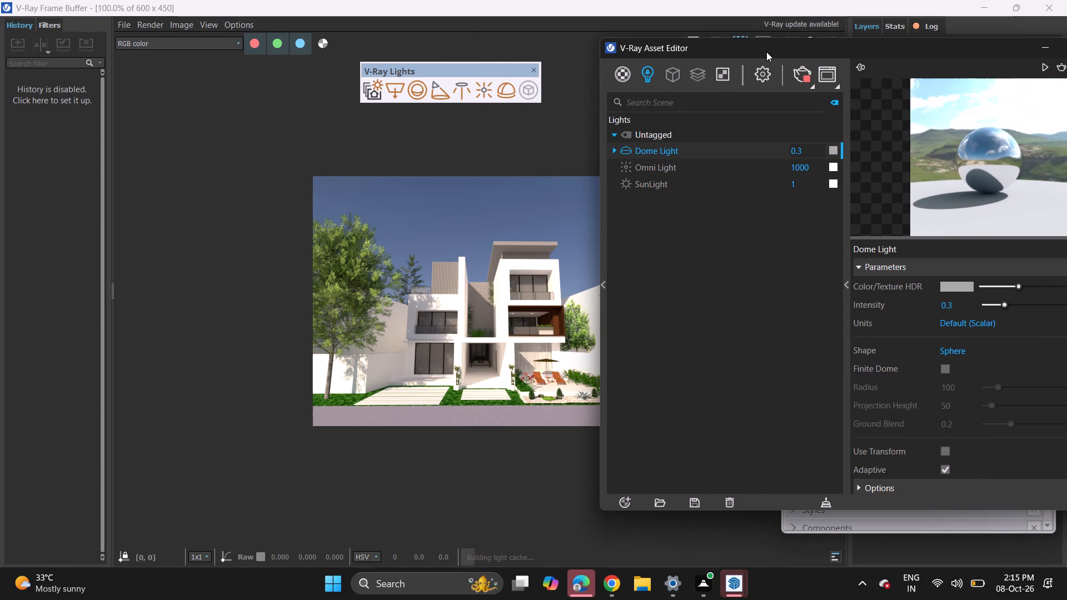
drag(766, 52, 813, 55)
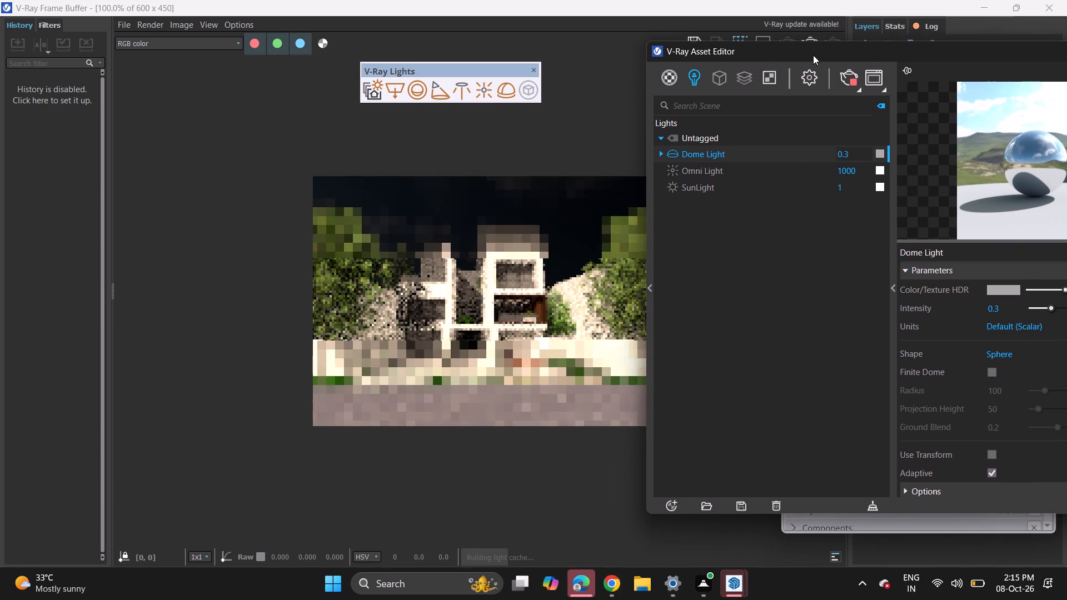
drag(813, 55, 738, 49)
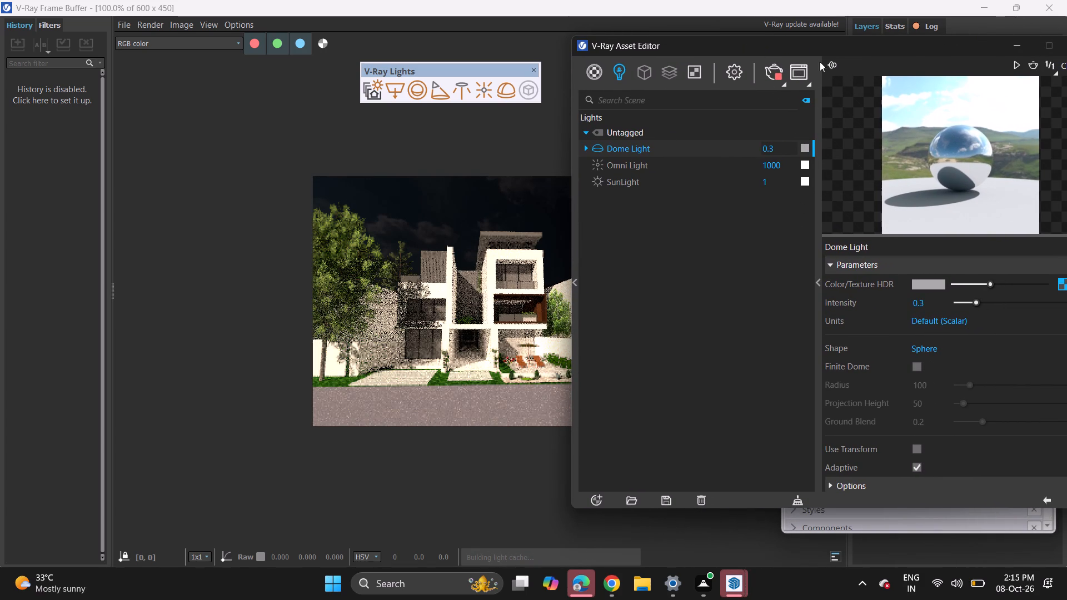
drag(905, 58, 874, 128)
drag(811, 39, 802, 93)
drag(762, 55, 762, 84)
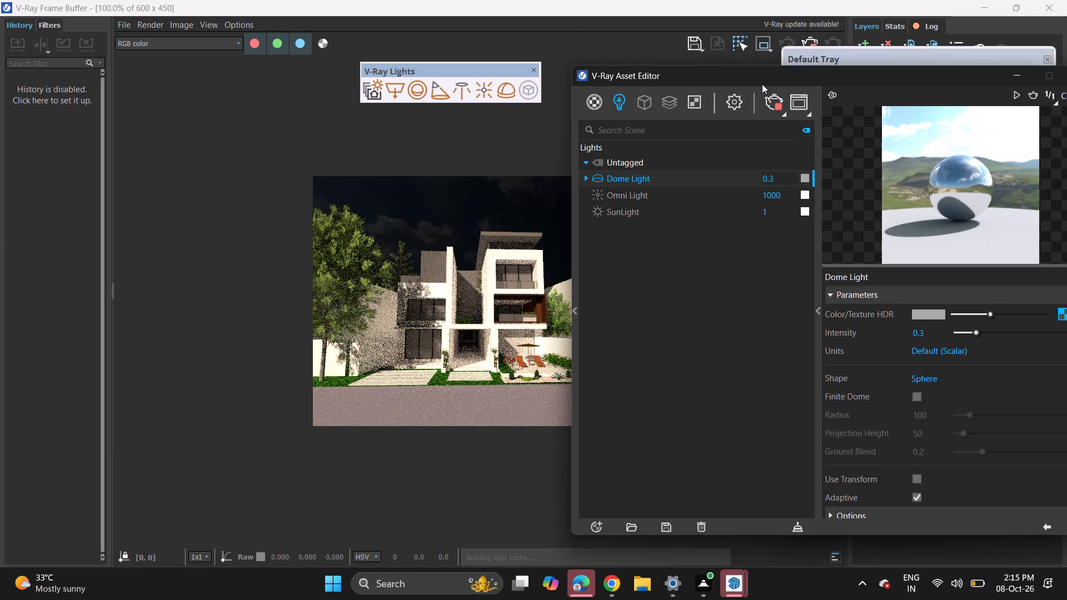
drag(762, 84, 676, 61)
Set the Dome Light's intensity to 25 and its Color/Texture HDR colour to full white.
click(838, 306)
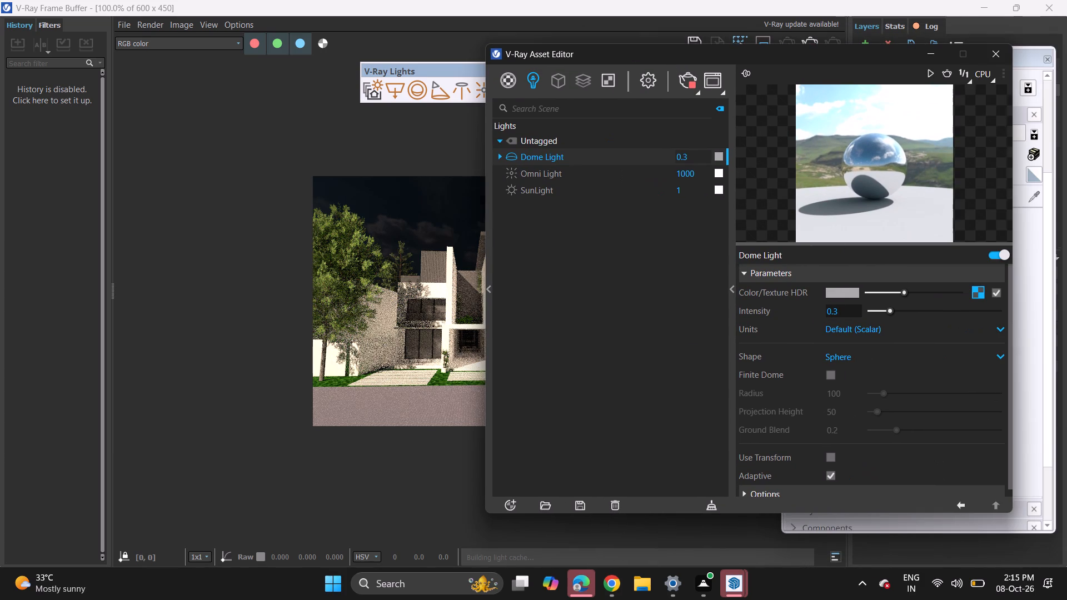
key(BackSpace)
key(BackSpace)
key(BackSpace)
text(25)
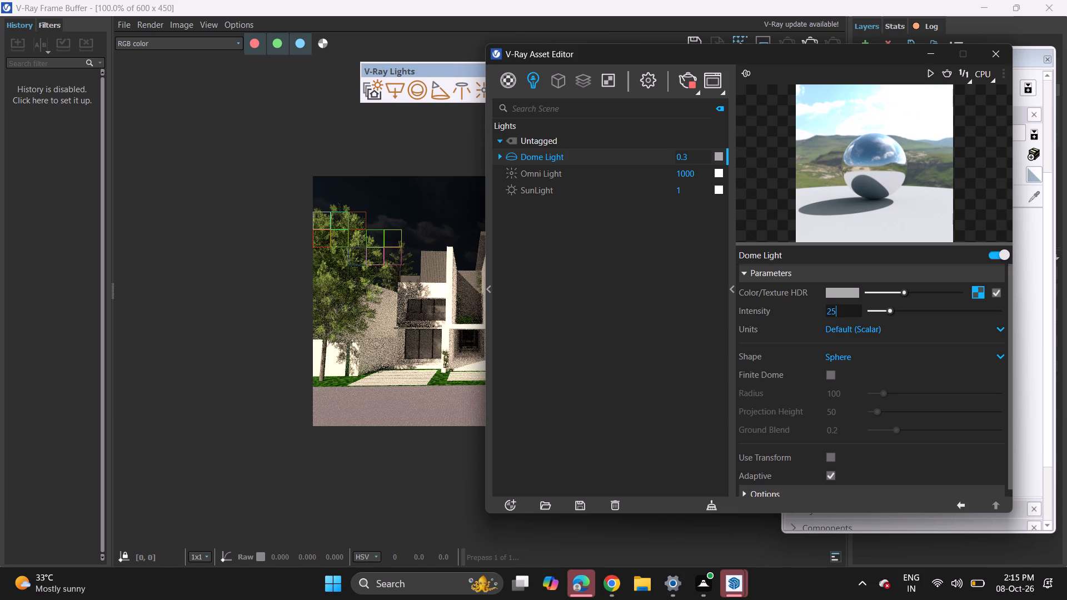
click(949, 289)
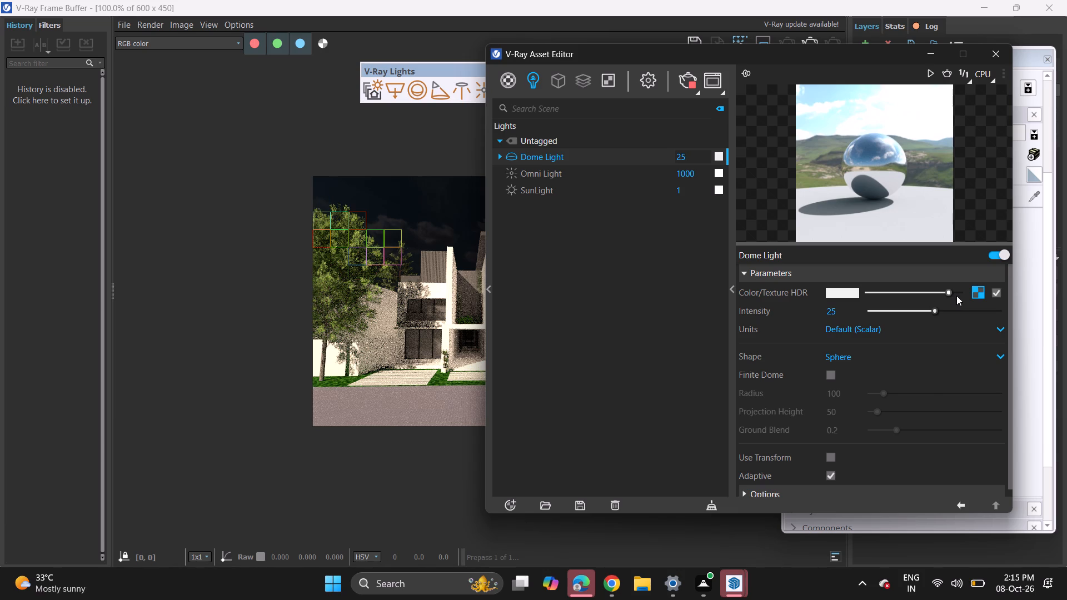
drag(957, 296, 963, 293)
click(963, 293)
Stop the running render and bring the model view and Asset Editor back in front of the V-Ray Frame Buffer.
click(681, 83)
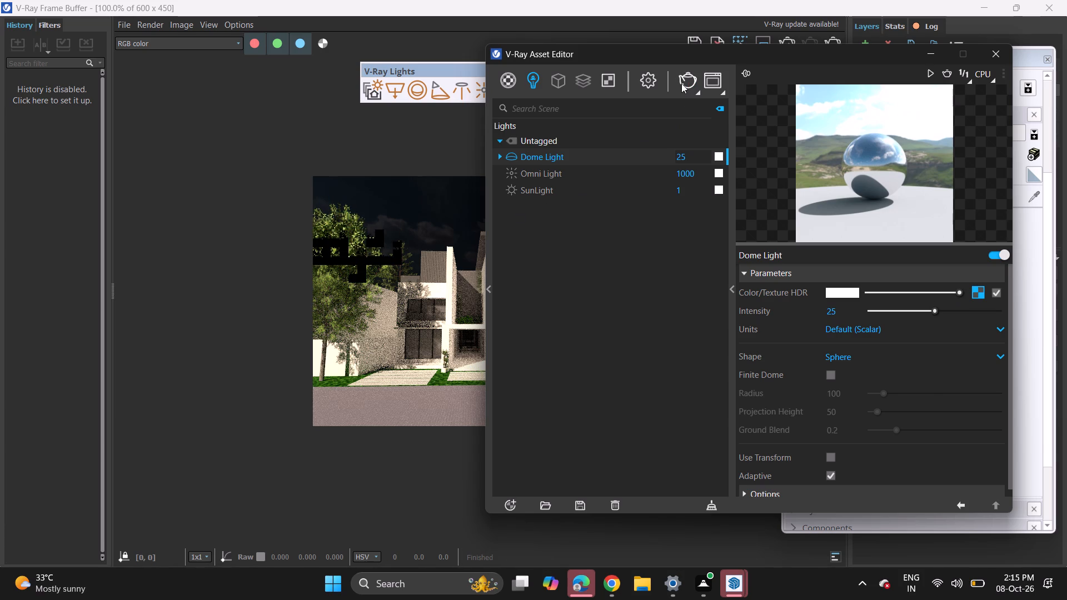
drag(649, 53, 732, 97)
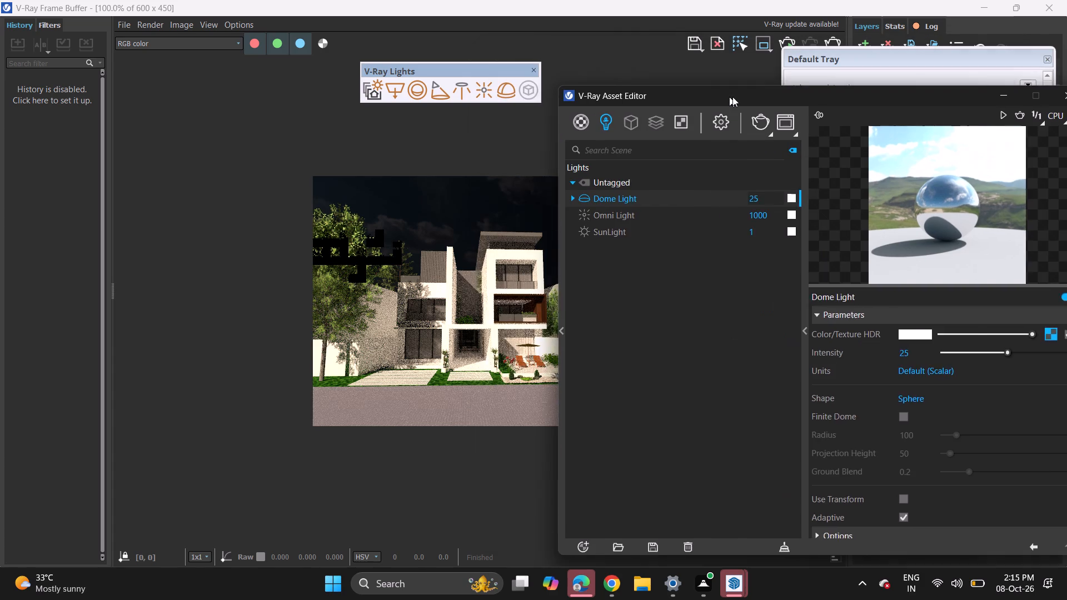
drag(732, 97, 770, 98)
click(539, 143)
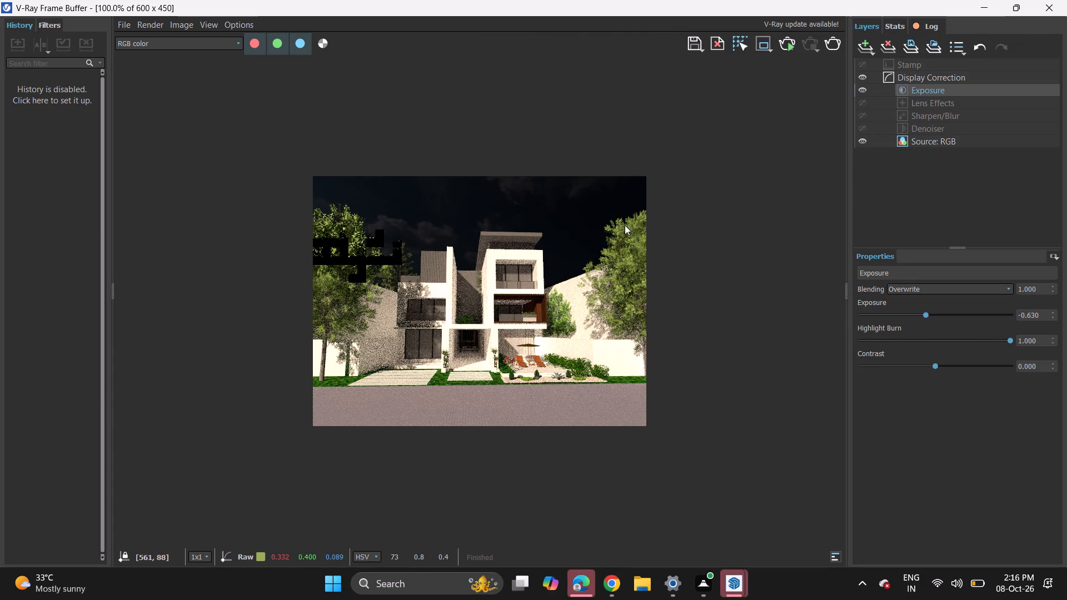
click(1015, 7)
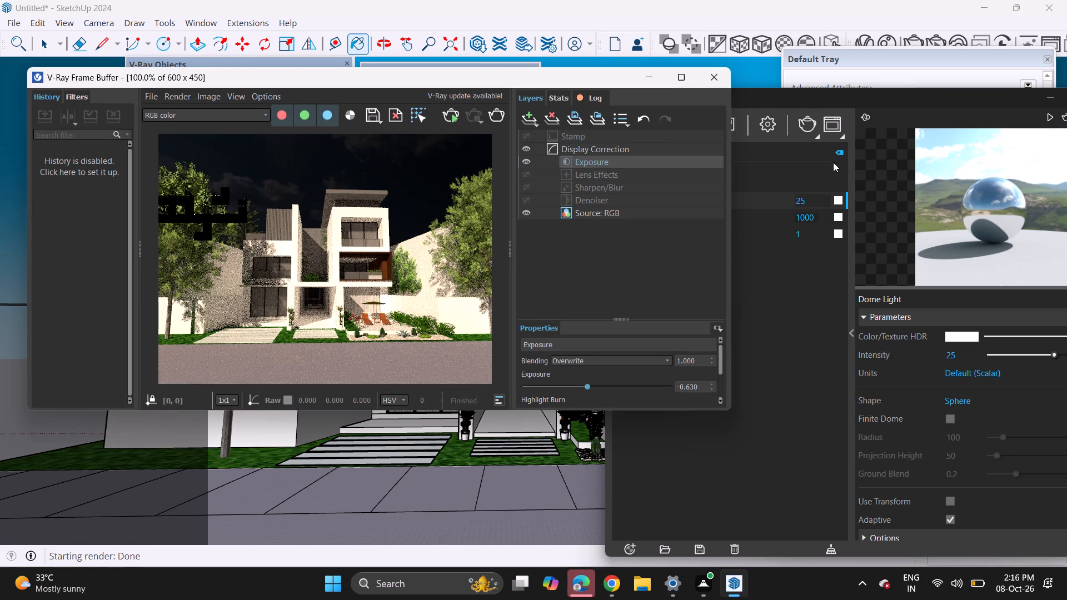
drag(827, 96, 813, 108)
drag(794, 98, 678, 68)
click(663, 66)
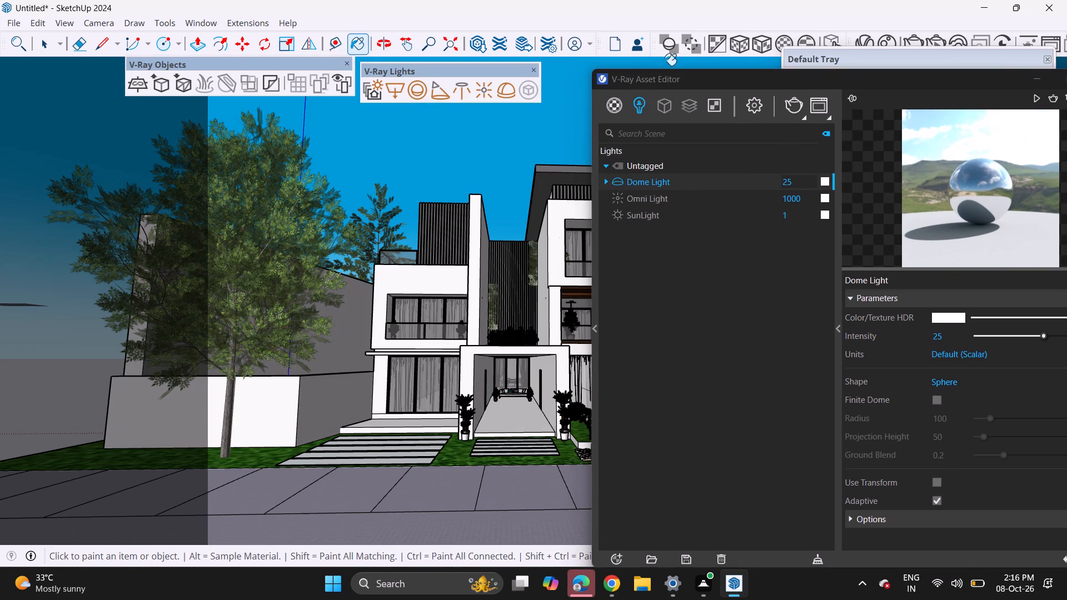
Start a V-Ray render and arrange the Frame Buffer and Asset Editor side by side to check the dome lighting.
drag(711, 85, 716, 61)
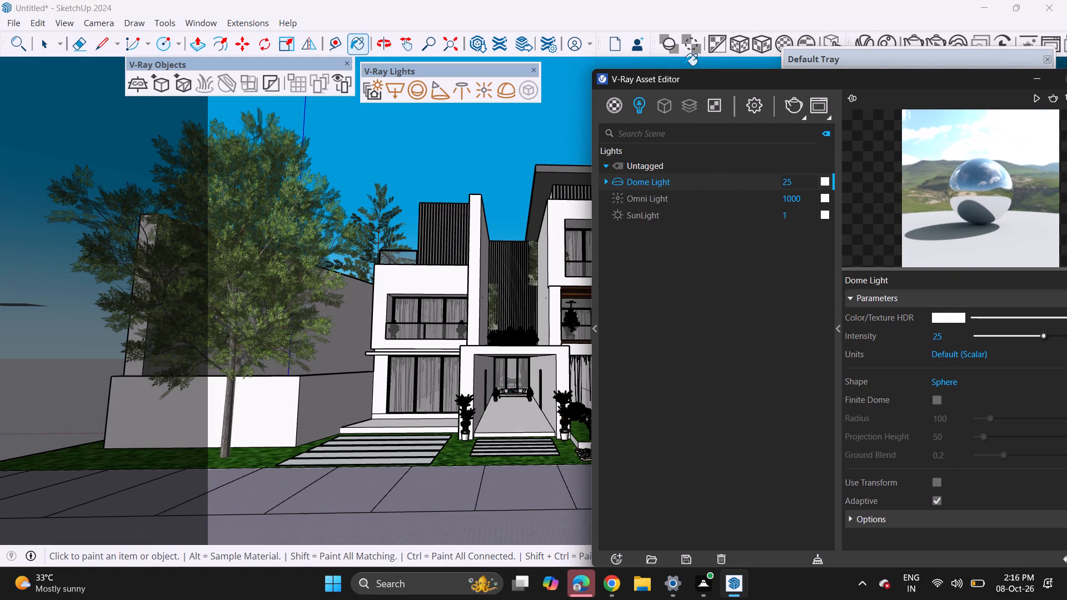
drag(685, 82, 615, 61)
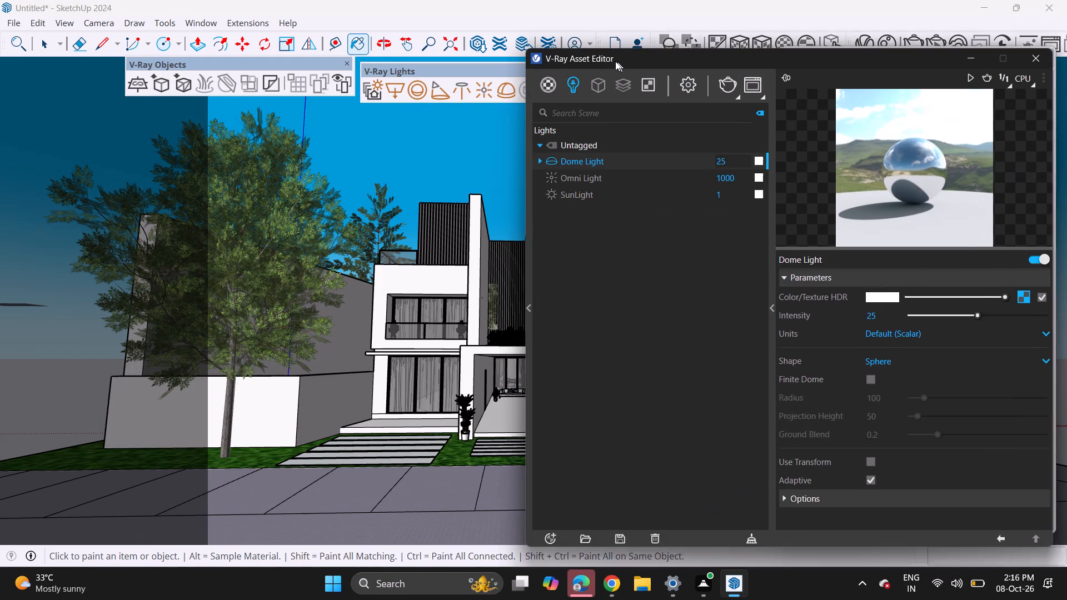
drag(615, 61, 611, 54)
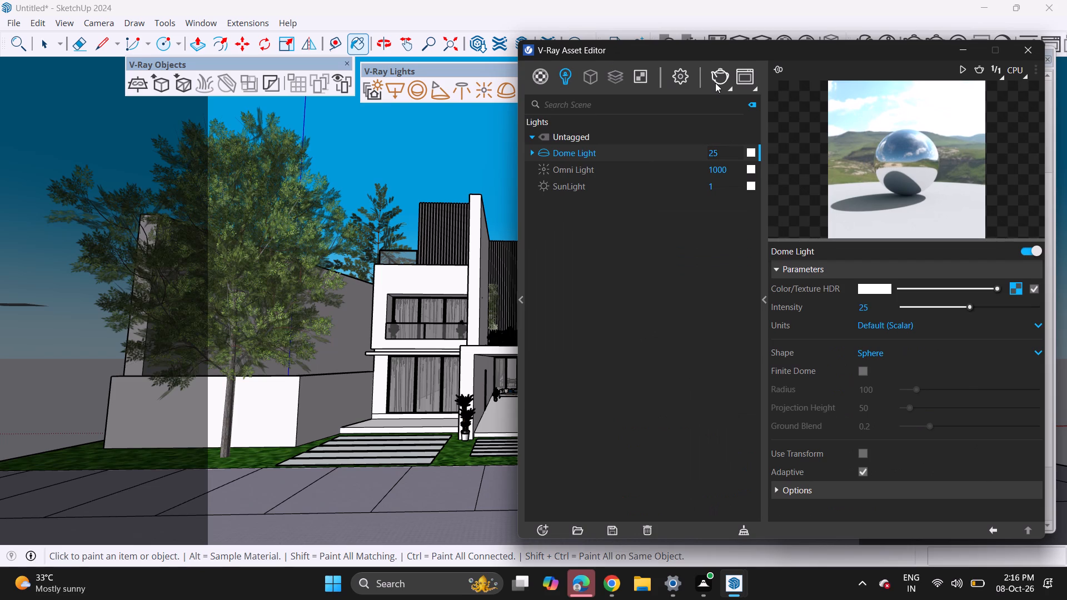
click(715, 83)
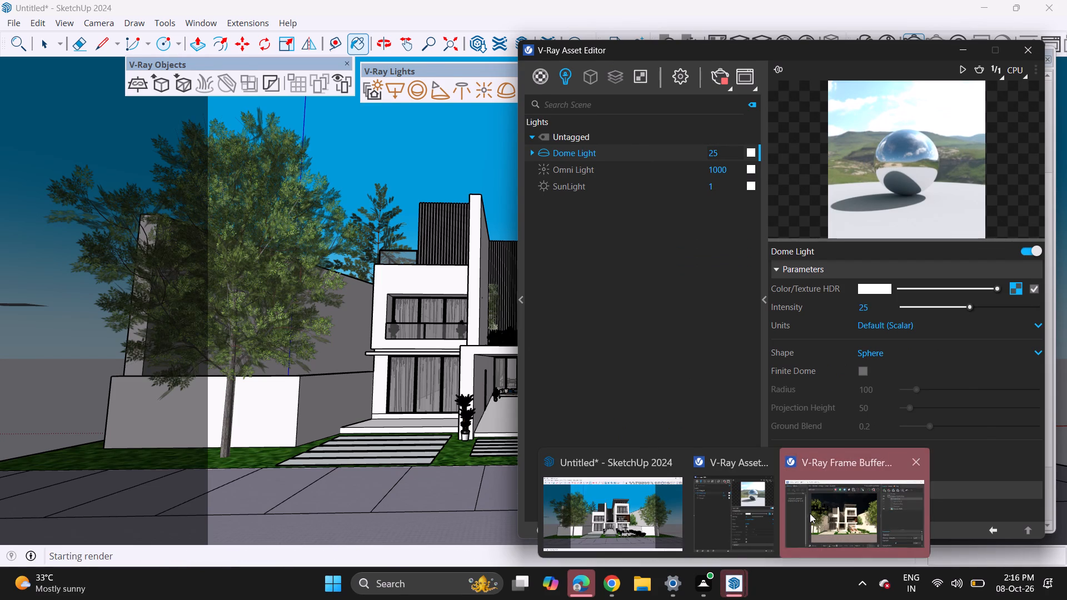
click(810, 513)
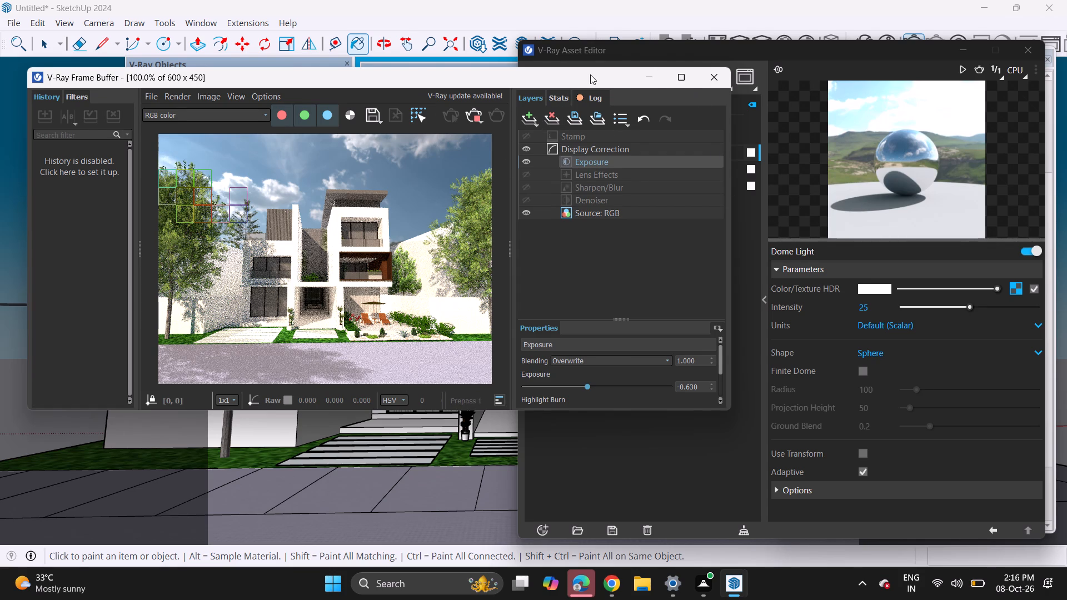
drag(590, 74, 508, 106)
drag(502, 98, 622, 27)
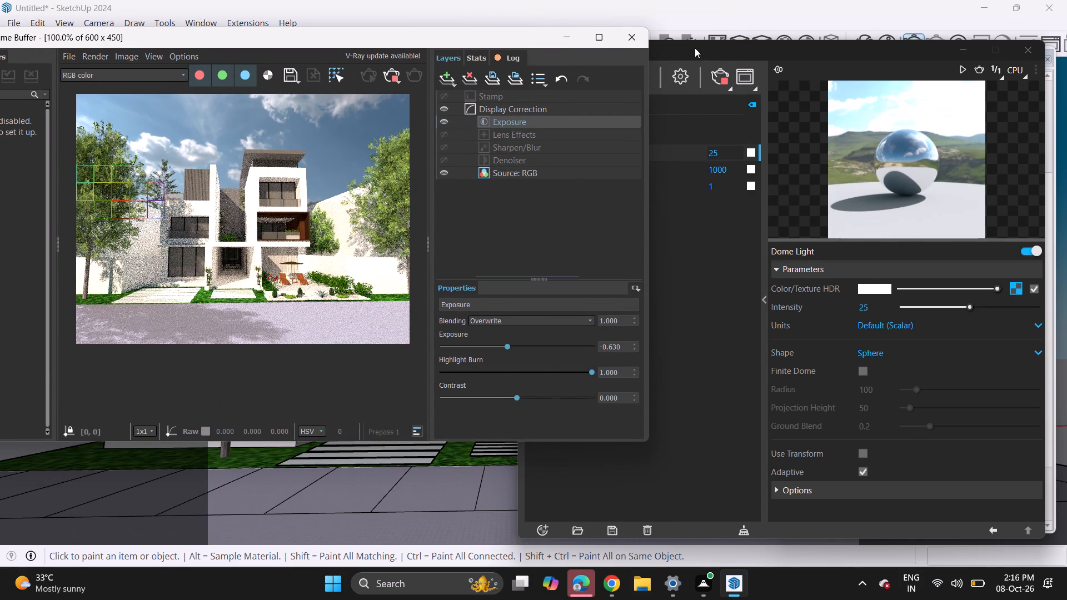
drag(695, 48, 894, 45)
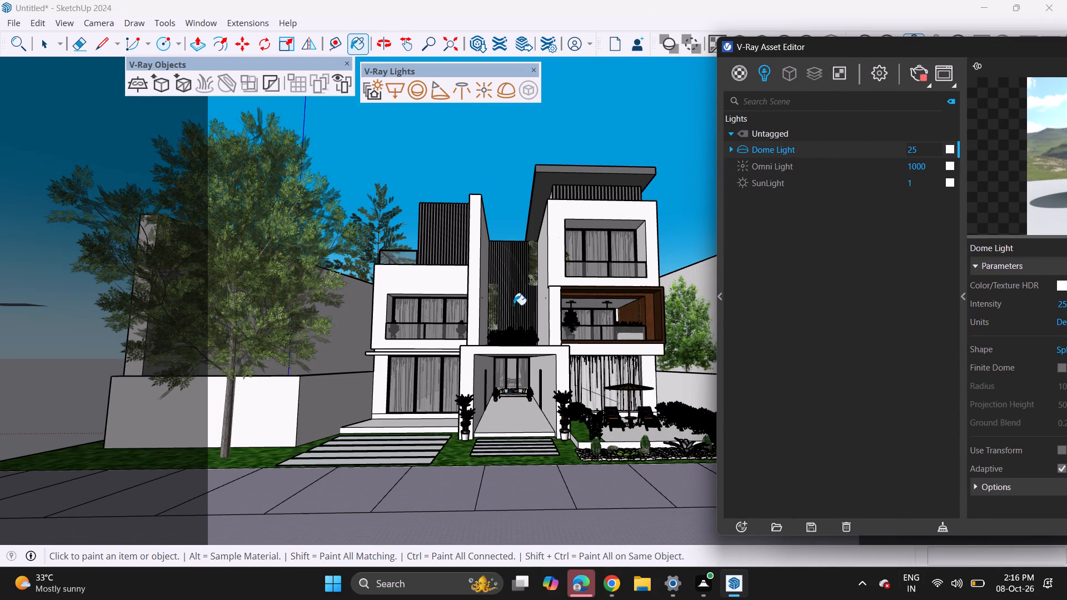
click(727, 584)
click(846, 499)
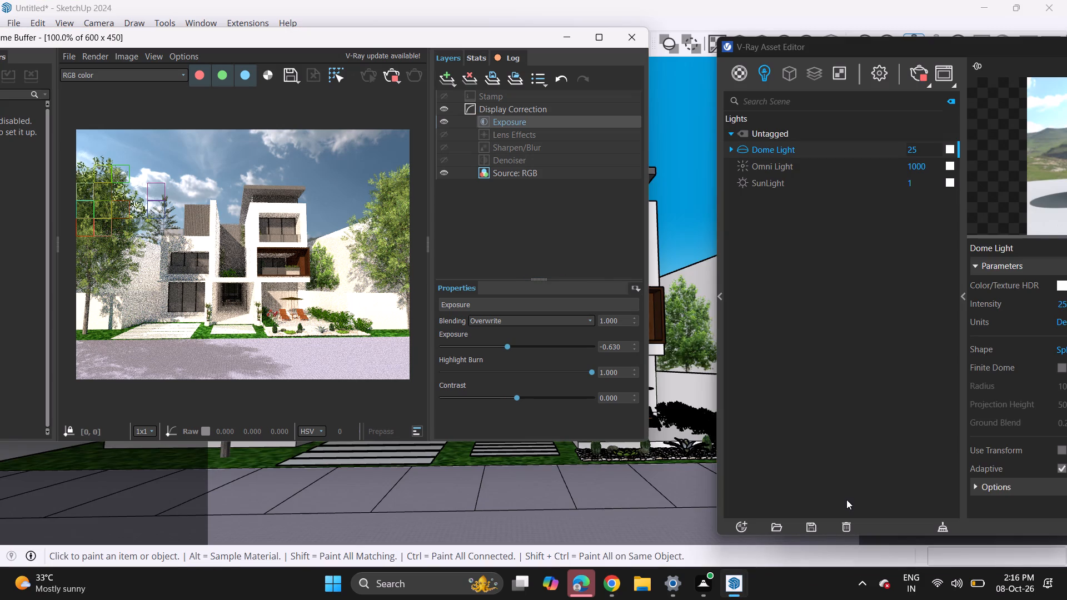
Enable Custom Orientation for the SunLight and set its horizontal angle to 53.6.
click(787, 183)
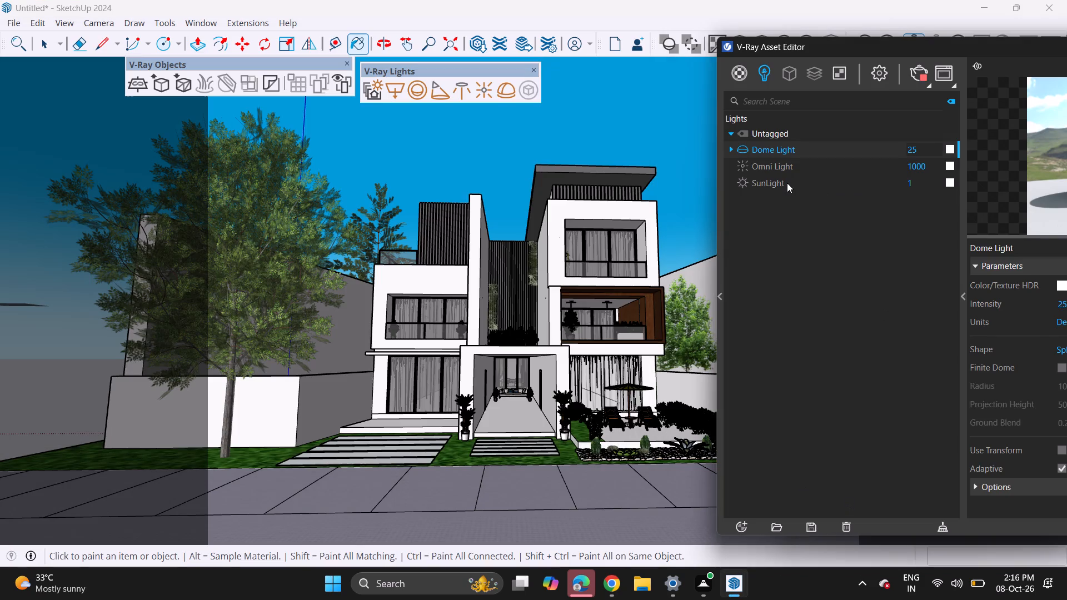
drag(986, 174, 860, 176)
click(909, 51)
drag(862, 53, 655, 58)
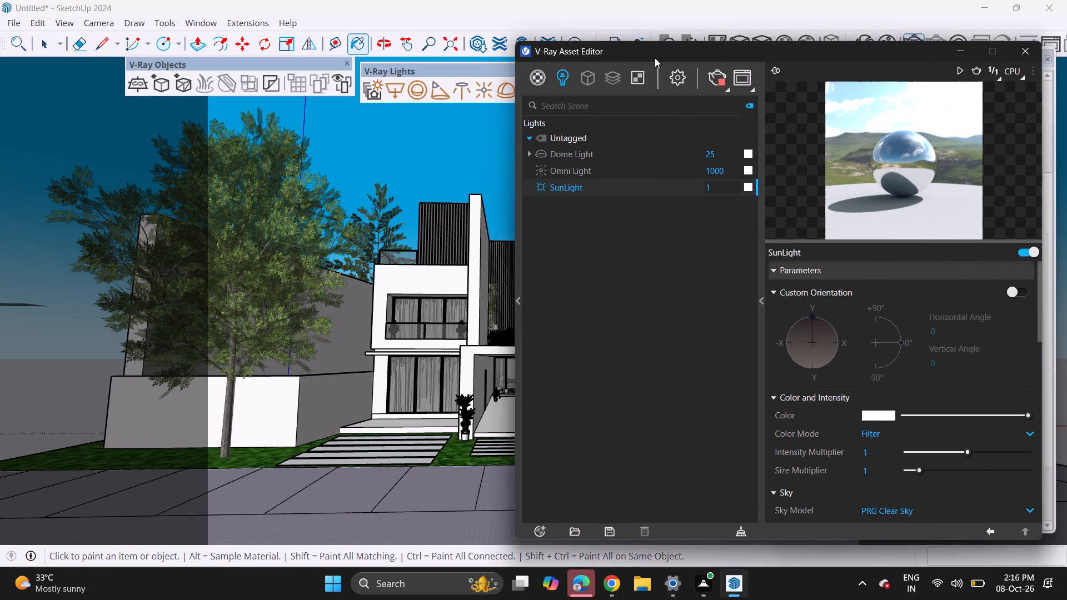
drag(655, 58, 651, 57)
click(816, 323)
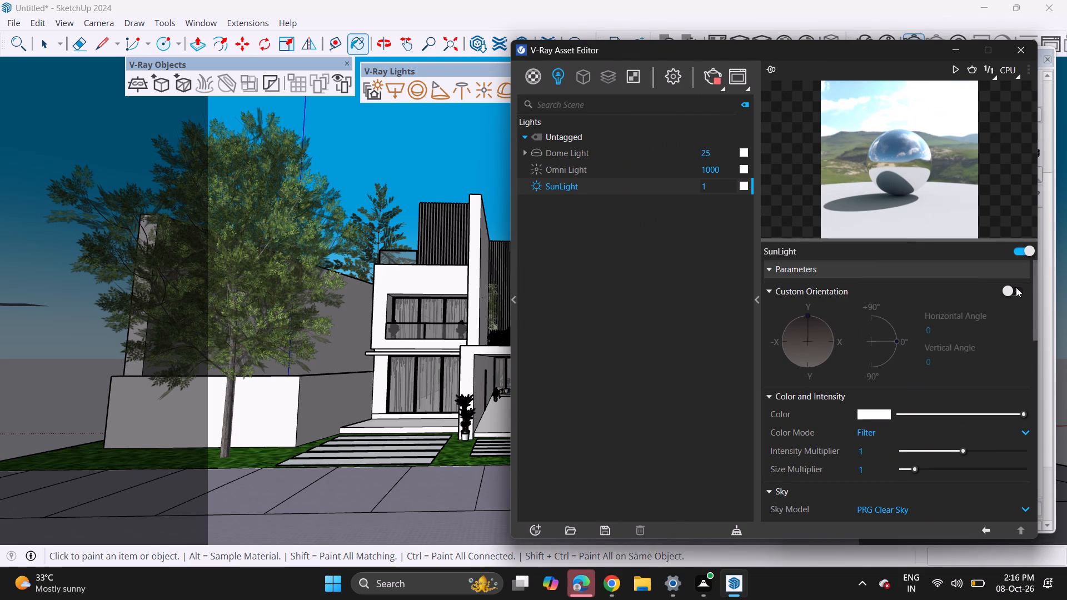
click(1016, 287)
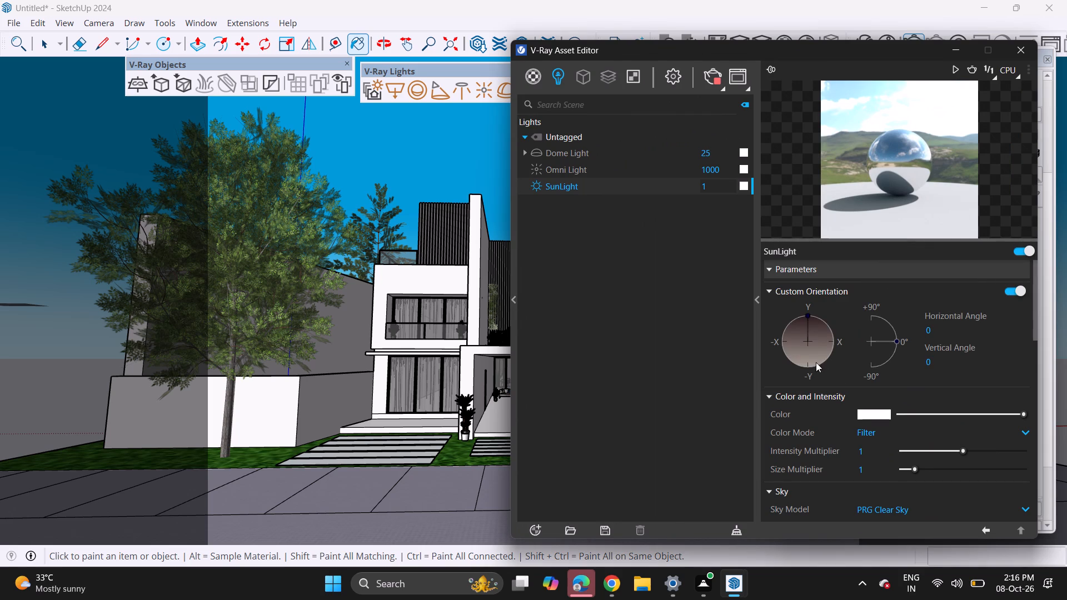
double_click(815, 331)
click(820, 333)
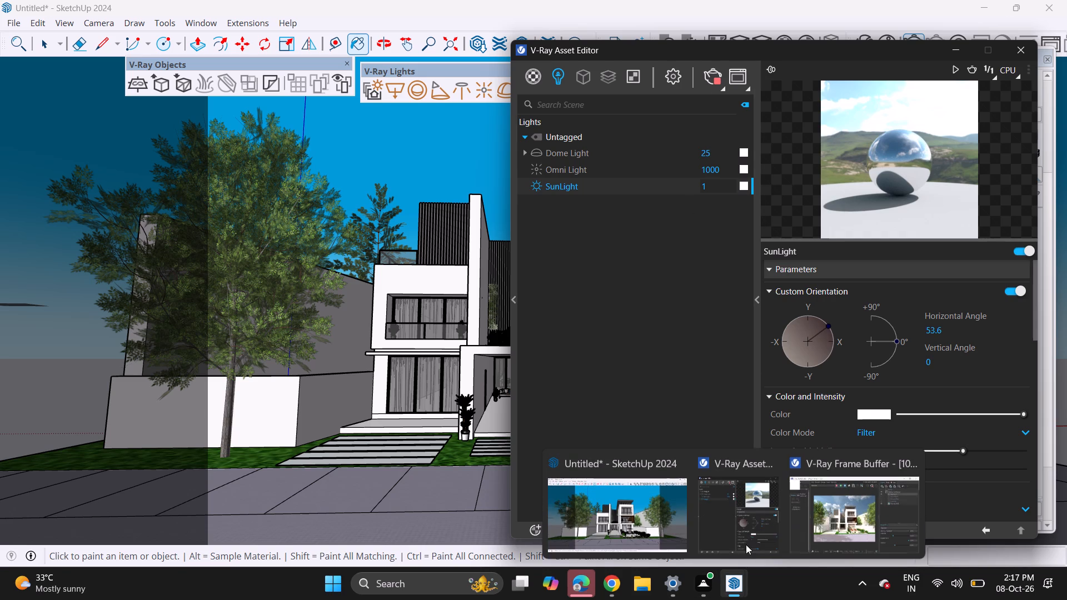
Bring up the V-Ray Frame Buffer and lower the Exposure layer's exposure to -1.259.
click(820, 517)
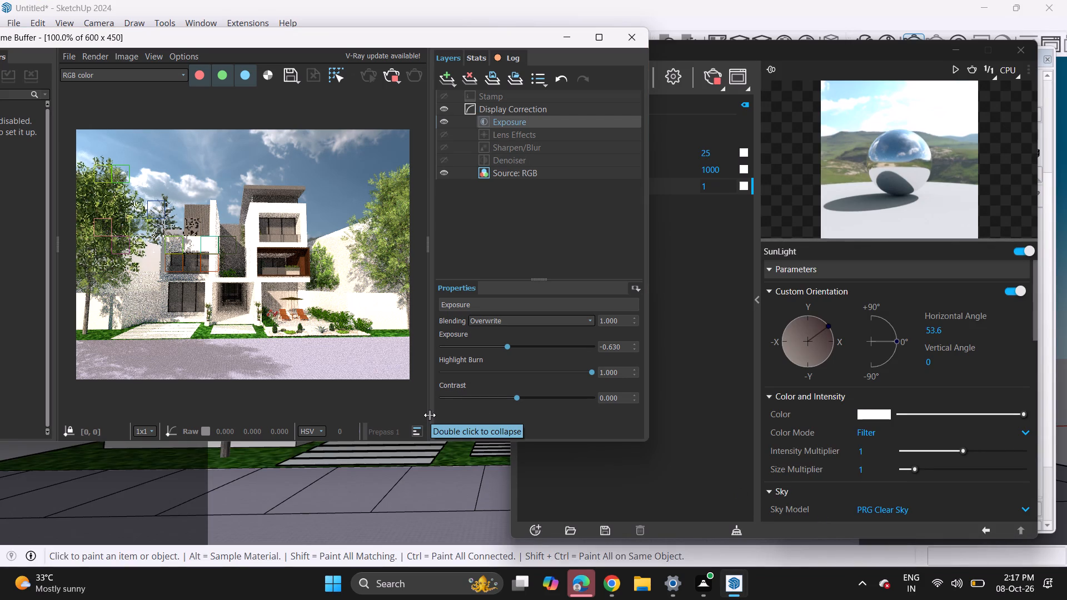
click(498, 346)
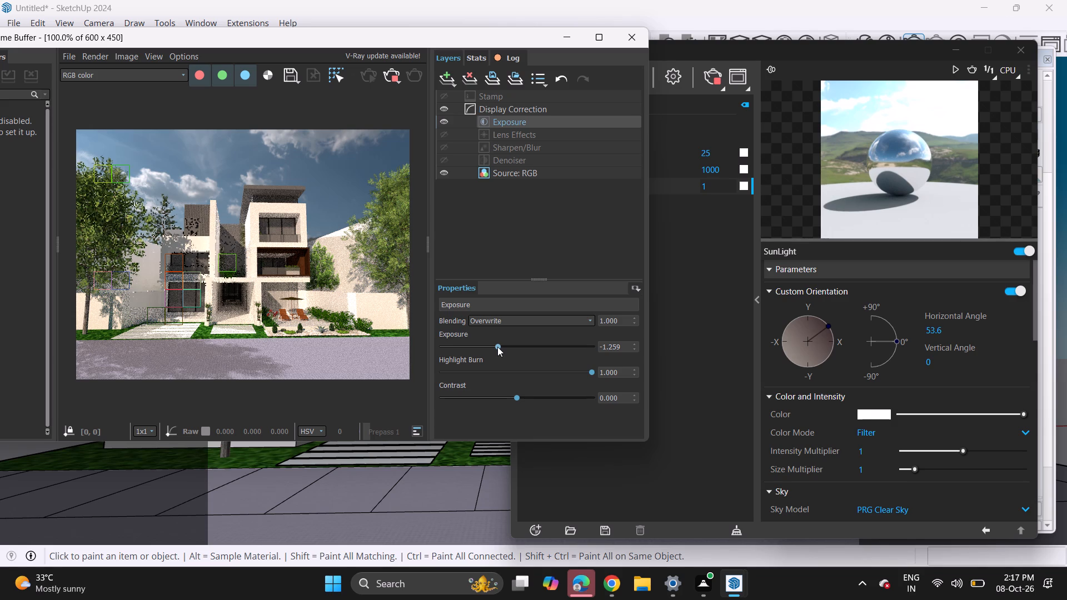
Close the Frame Buffer, move the Asset Editor and Default Tray aside, and restart the V-Ray render.
click(633, 36)
drag(771, 50, 614, 58)
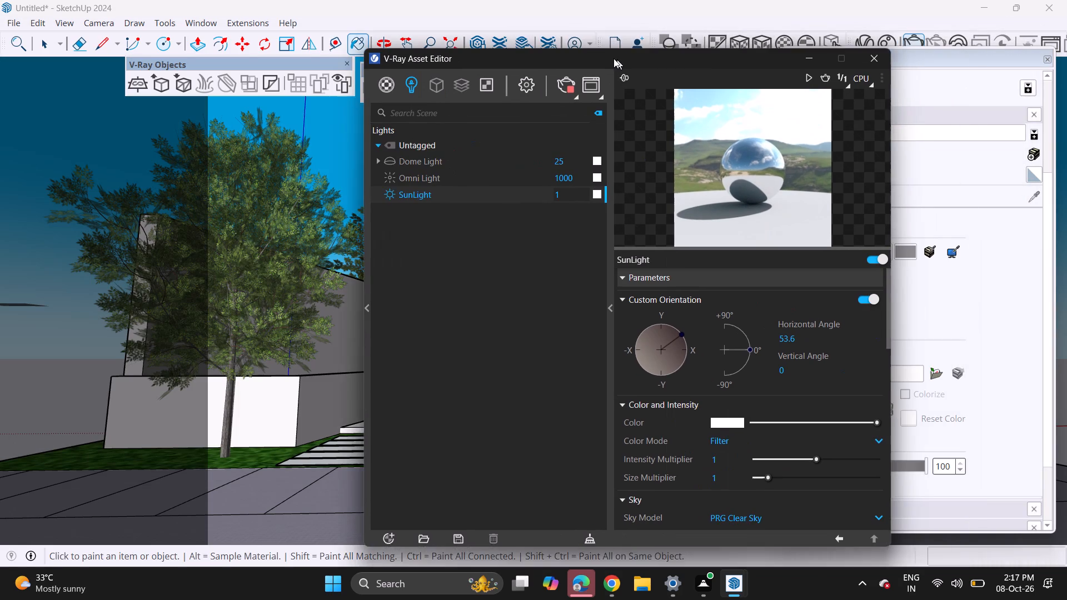
drag(614, 58, 351, 52)
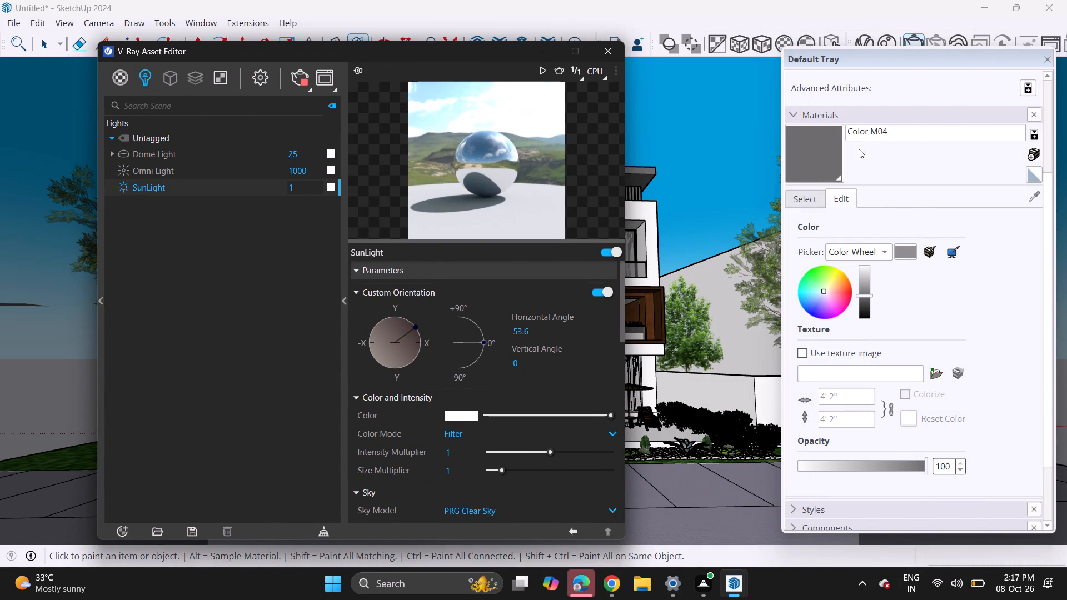
drag(938, 66, 948, 102)
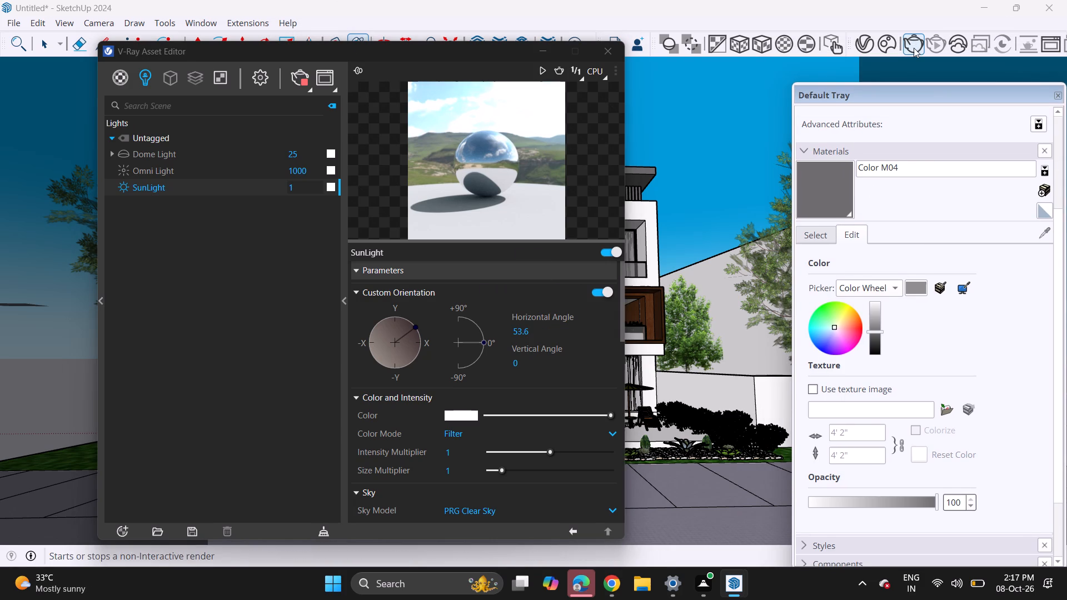
click(914, 48)
click(914, 48)
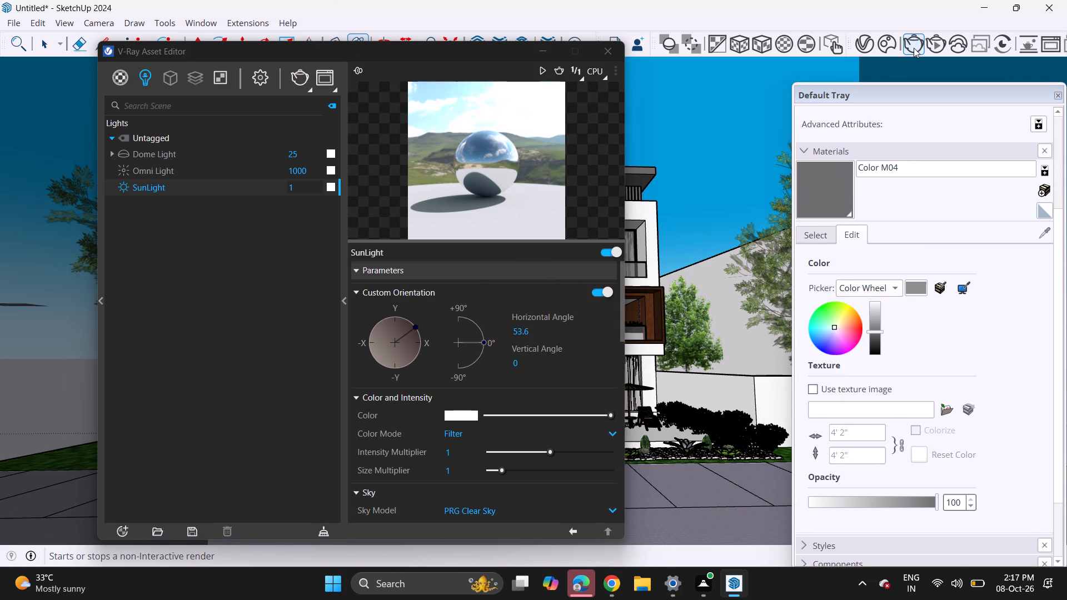
double_click(913, 50)
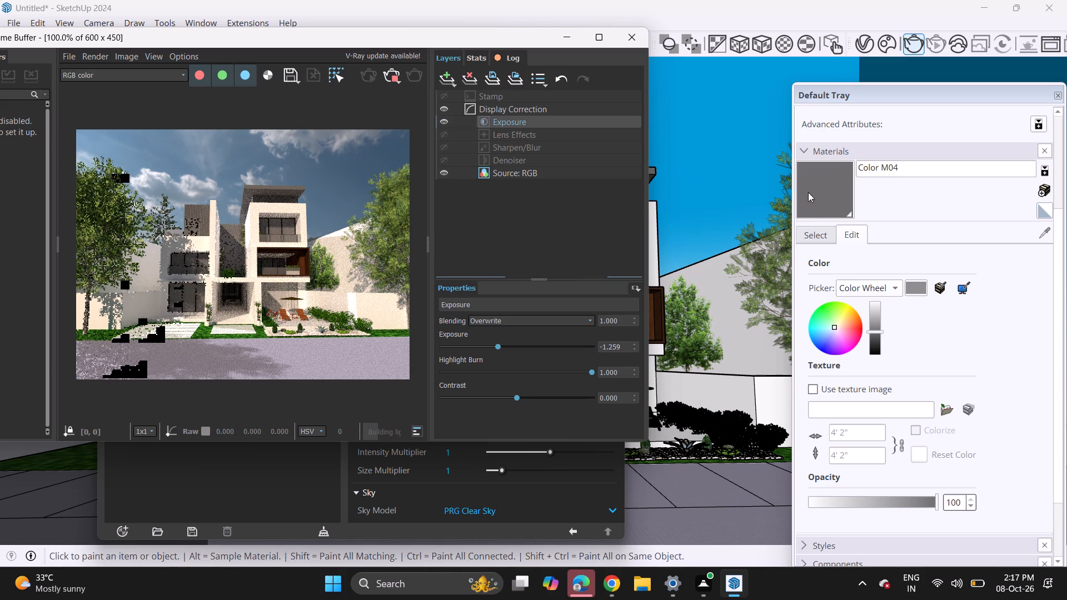
Raise the Frame Buffer's Exposure layer exposure to 1.037.
click(527, 343)
click(532, 349)
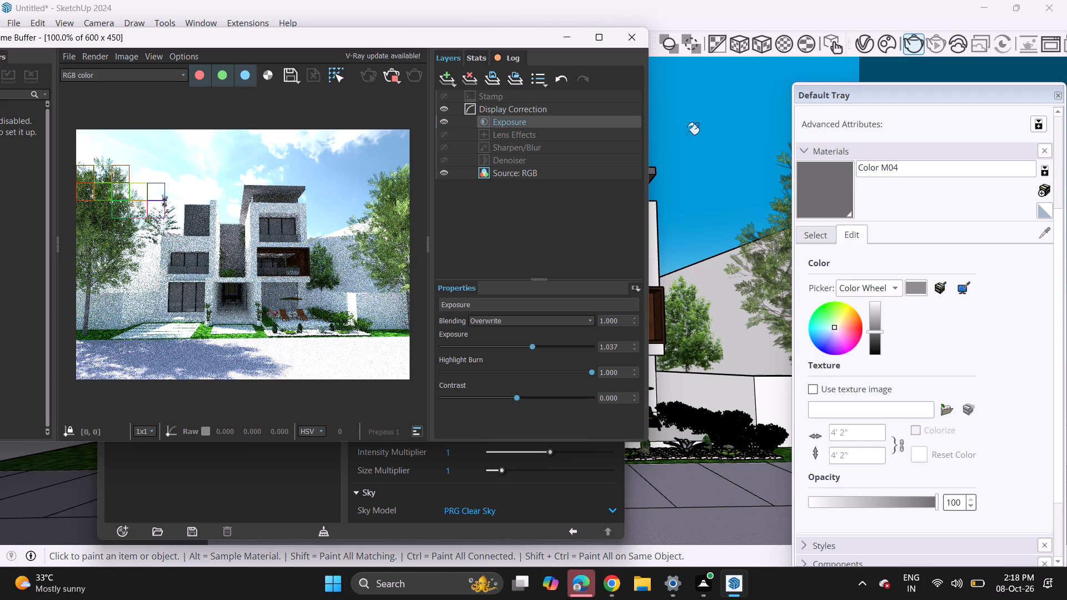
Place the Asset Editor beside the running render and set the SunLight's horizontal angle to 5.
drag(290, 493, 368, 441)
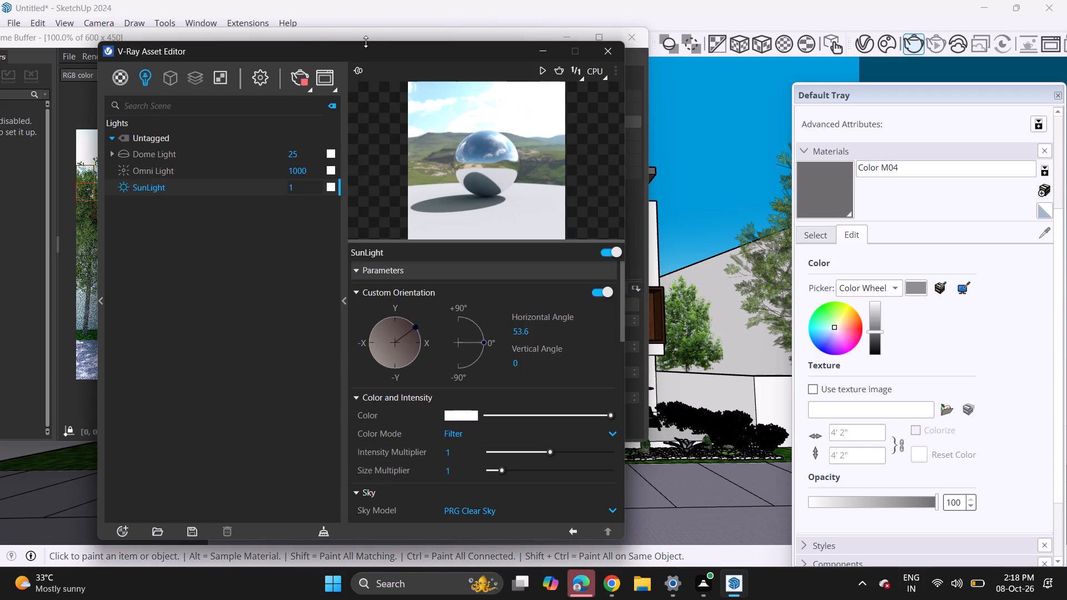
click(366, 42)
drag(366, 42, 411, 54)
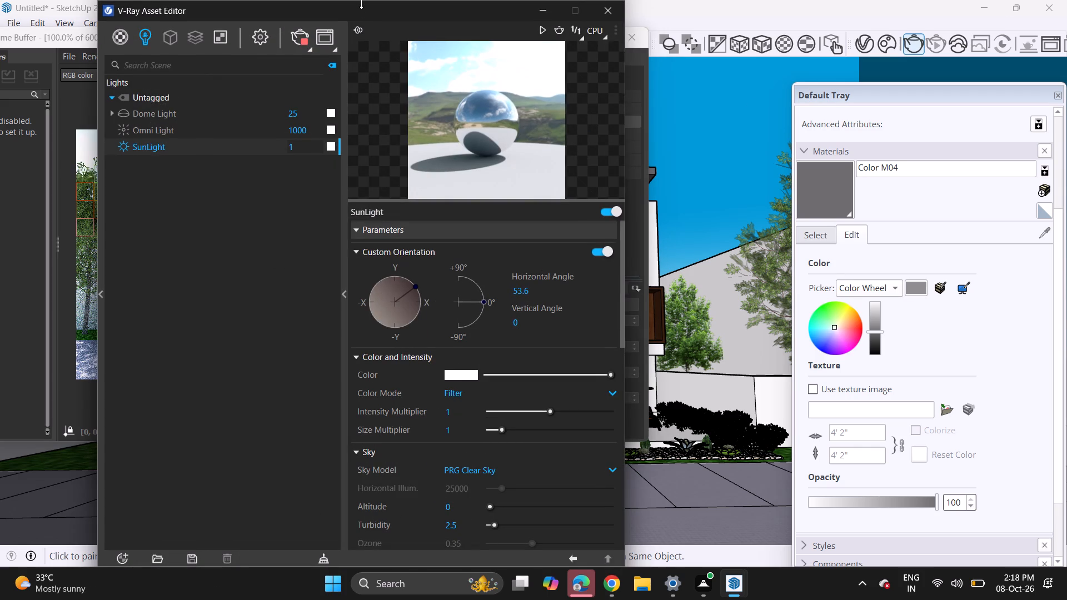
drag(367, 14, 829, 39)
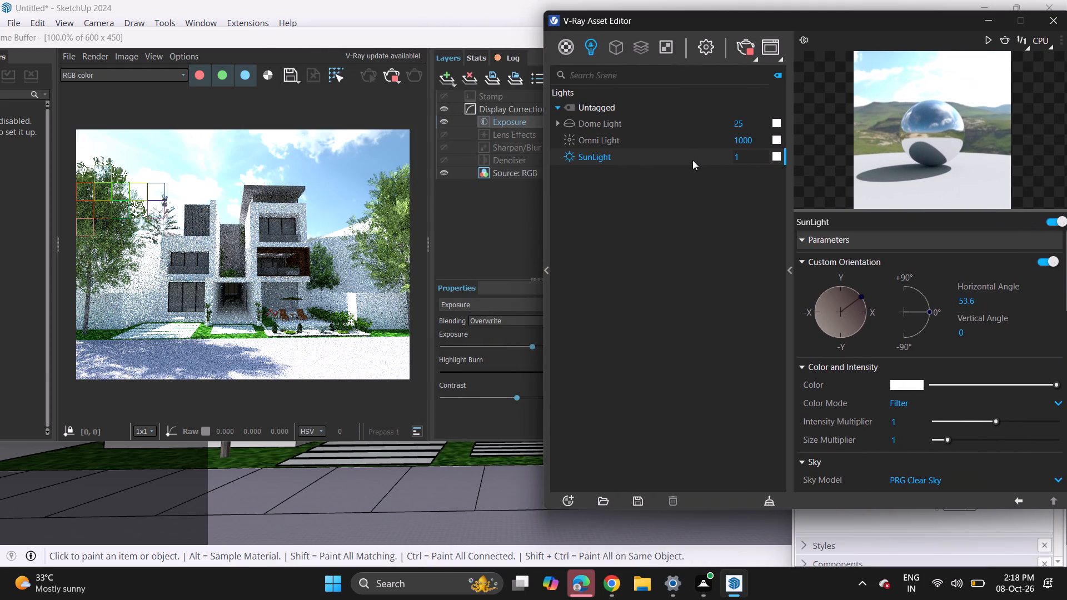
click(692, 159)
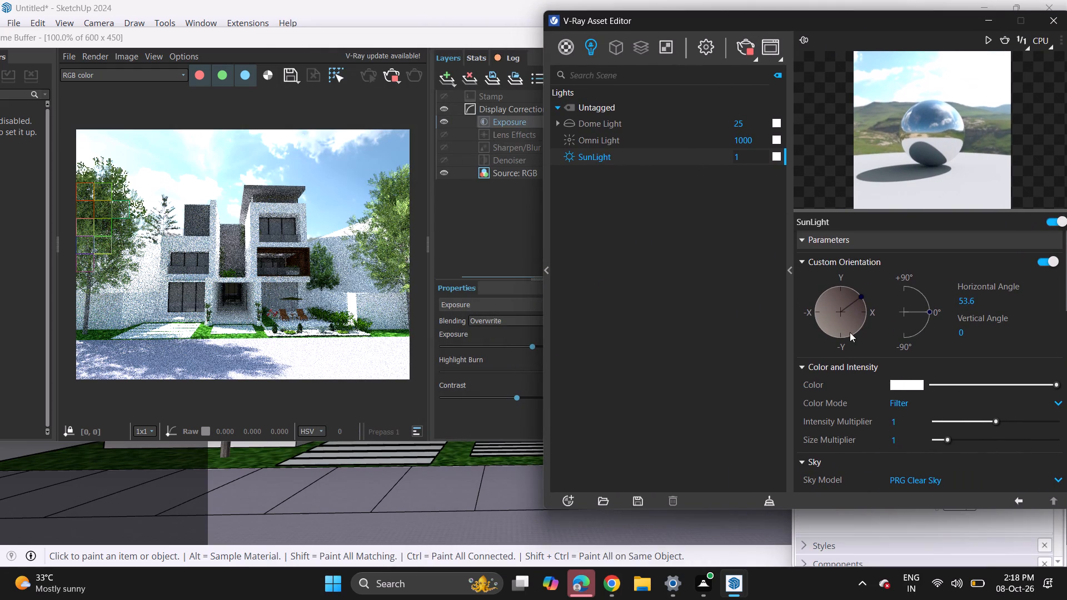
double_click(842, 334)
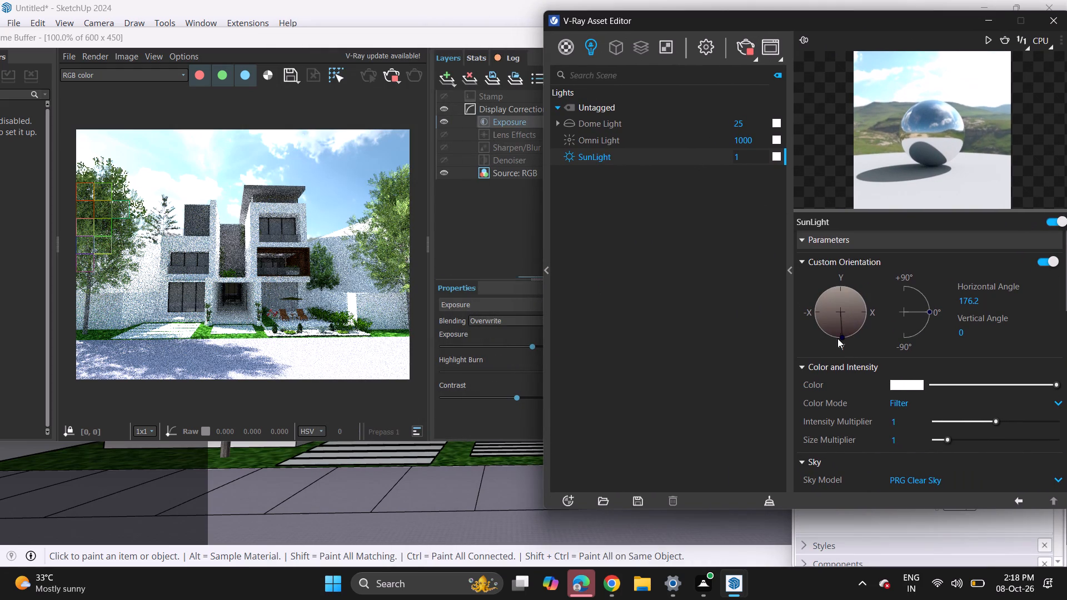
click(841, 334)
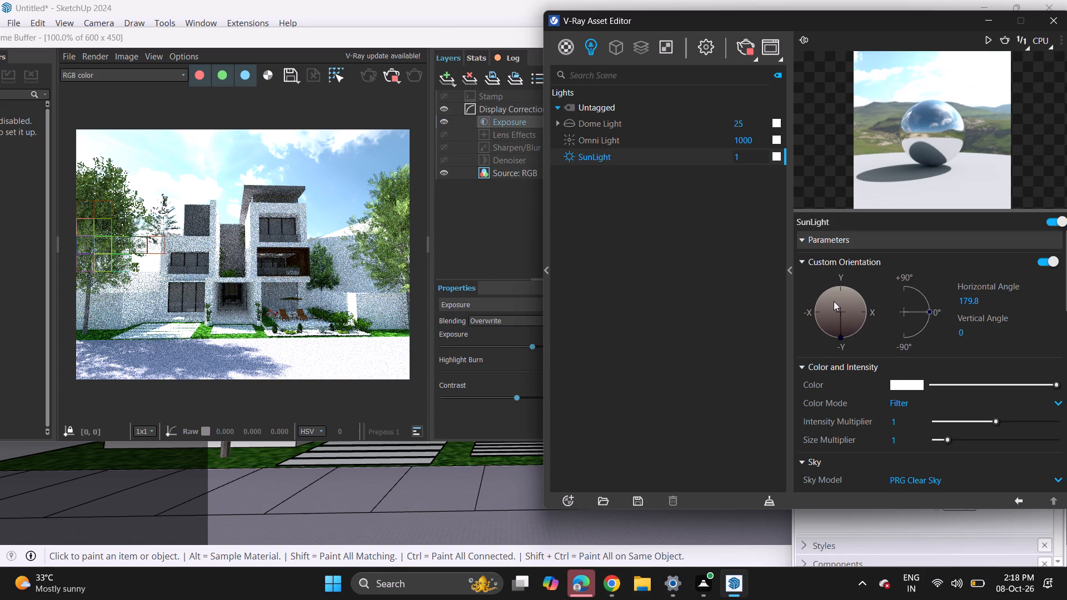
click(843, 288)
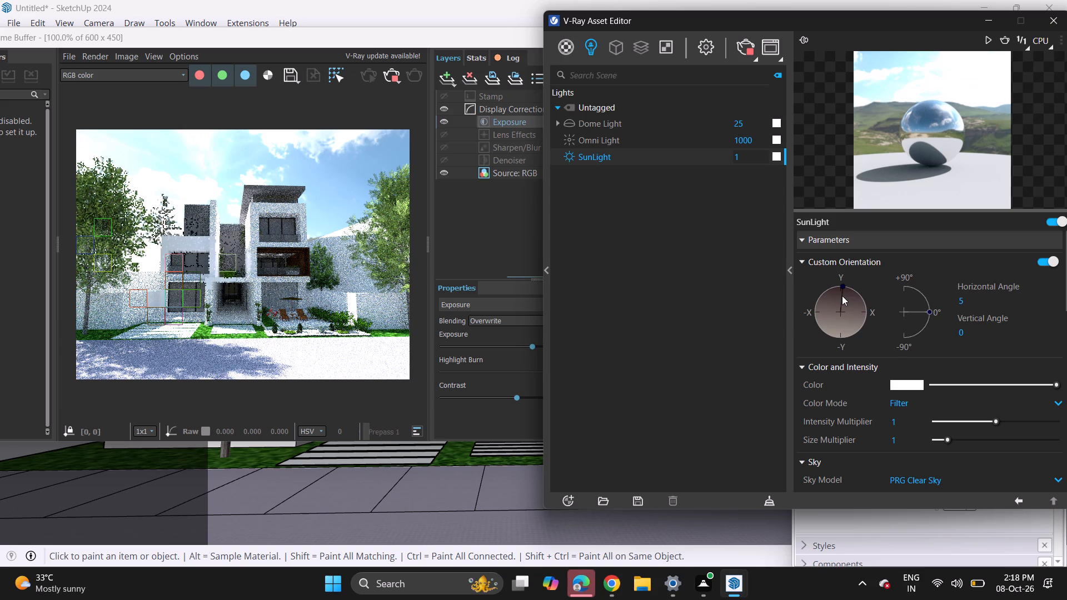
Turn off the SunLight's Custom Orientation.
click(1045, 261)
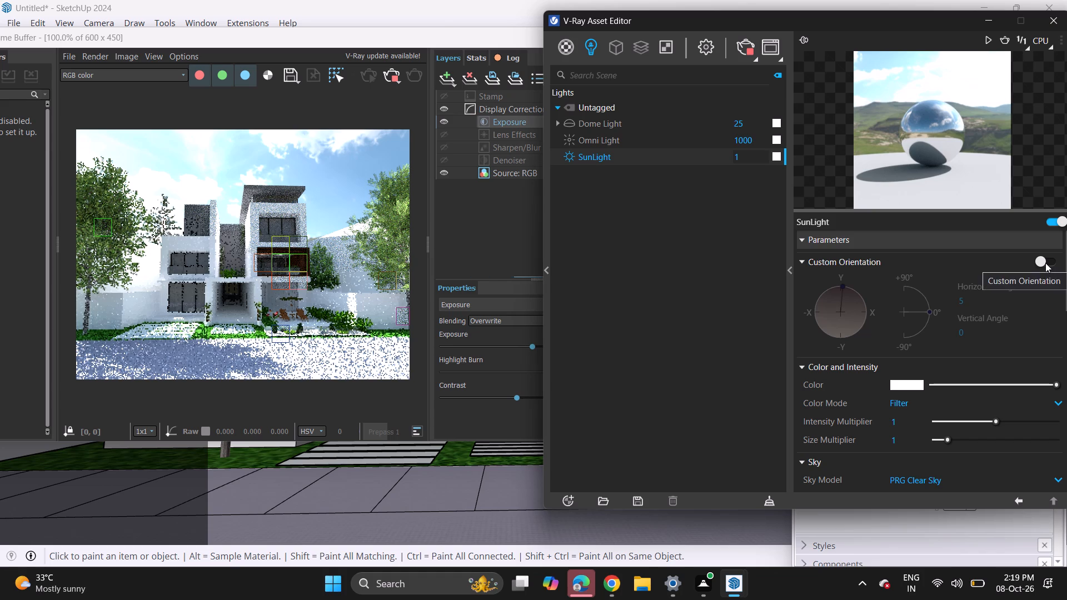
Set the Dome Light's intensity to 19.6.
click(679, 127)
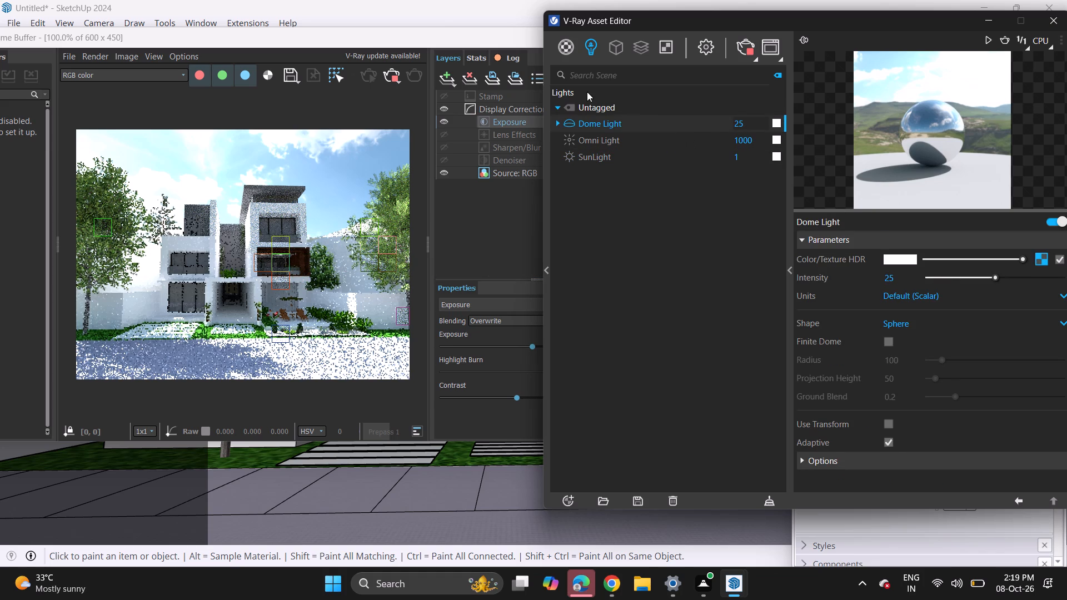
click(981, 277)
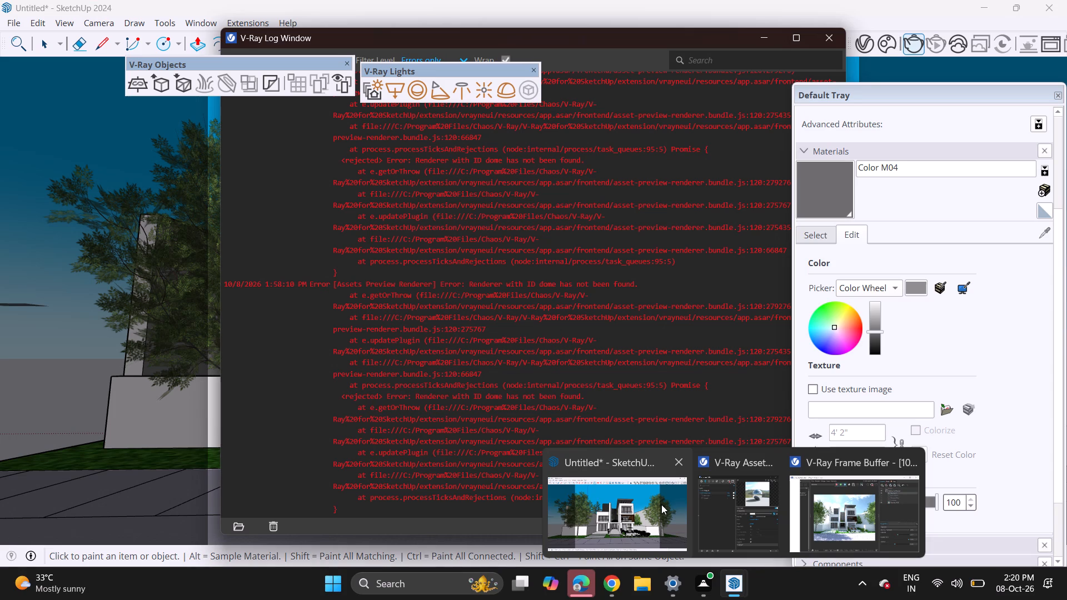
Examine the house render in the V-Ray Frame Buffer at different zoom levels.
click(810, 509)
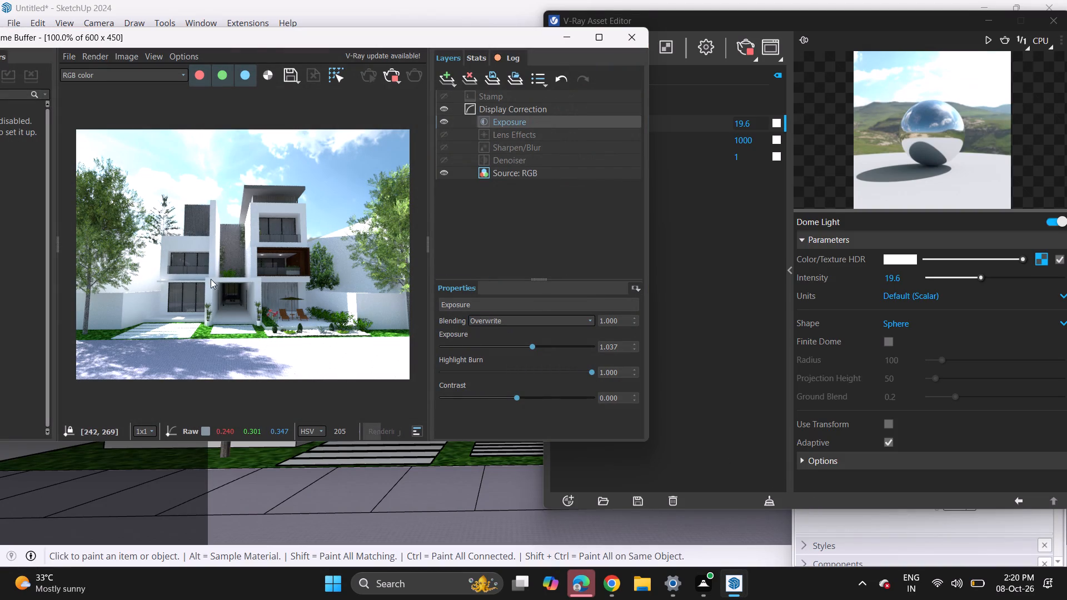
scroll(211, 279, up, 1)
scroll(211, 279, down, 2)
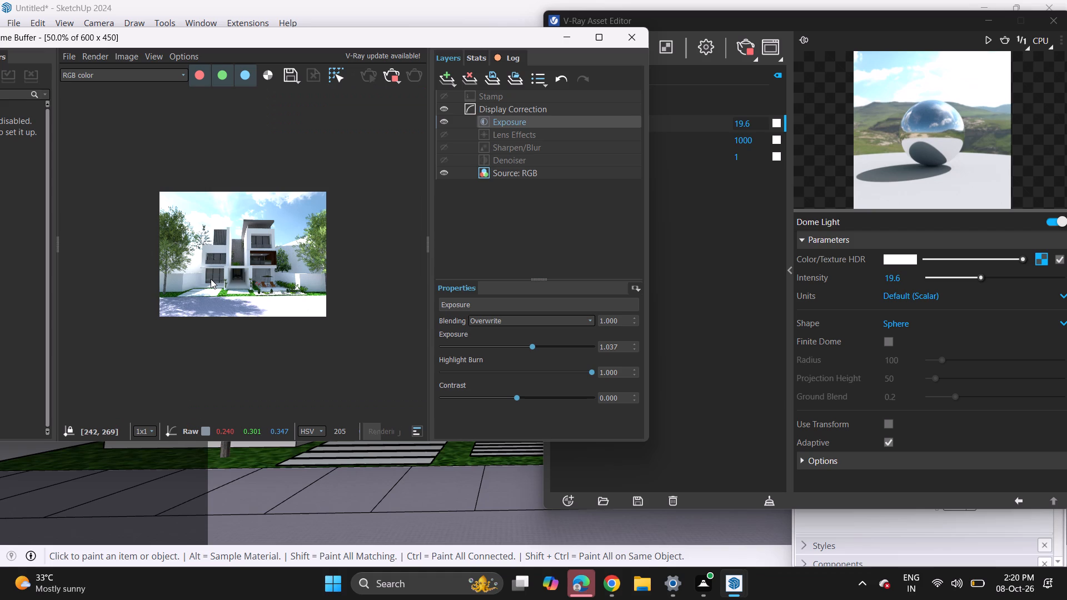
scroll(211, 279, up, 3)
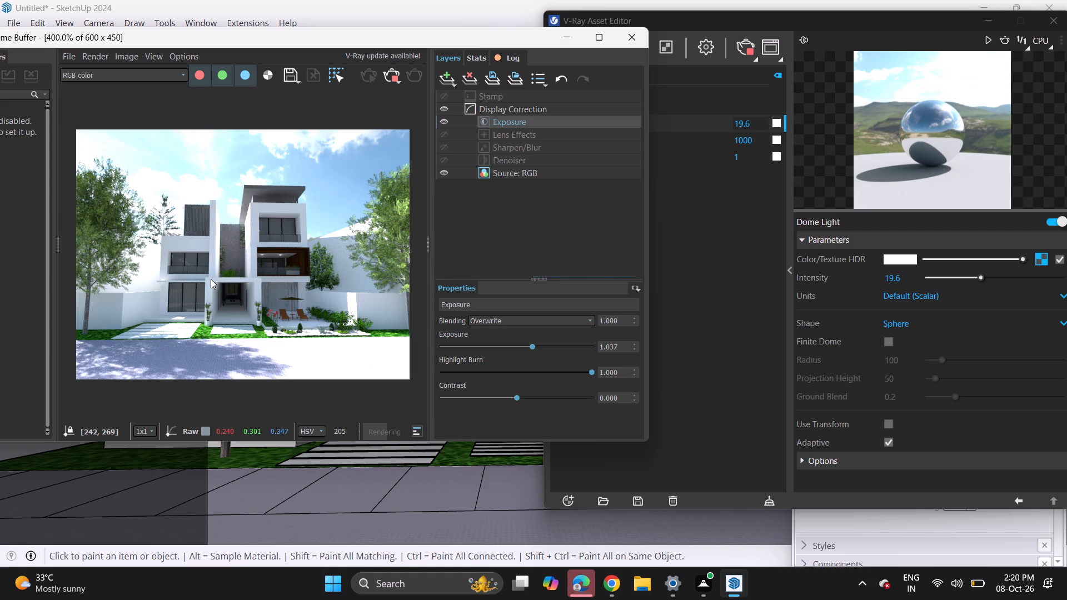
scroll(211, 279, down, 1)
Turn on the SunLight's Custom Orientation and set its horizontal angle to 176.
scroll(211, 279, down, 1)
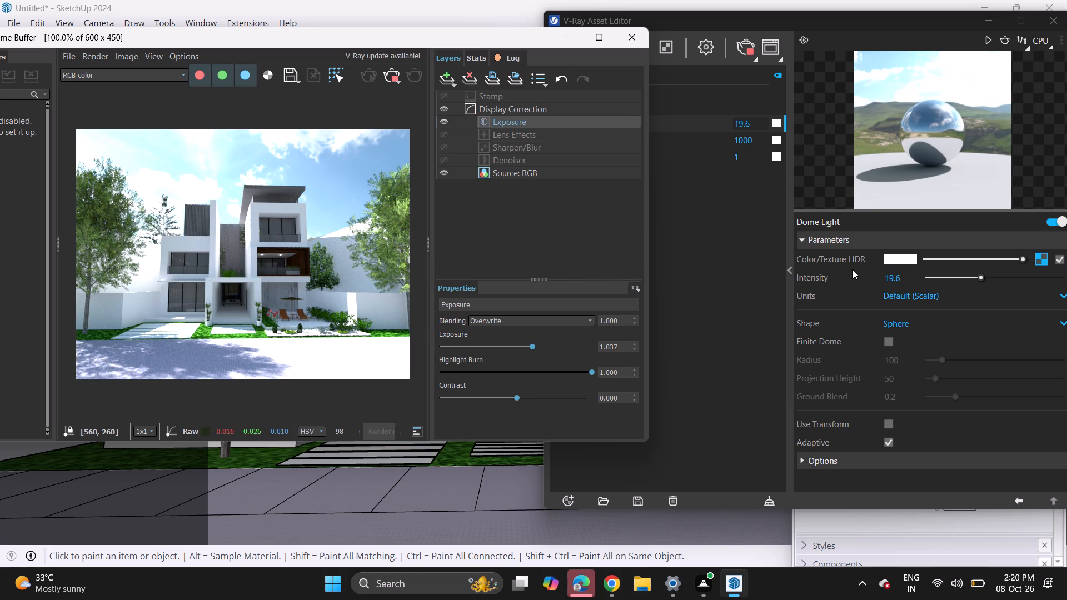
double_click(722, 159)
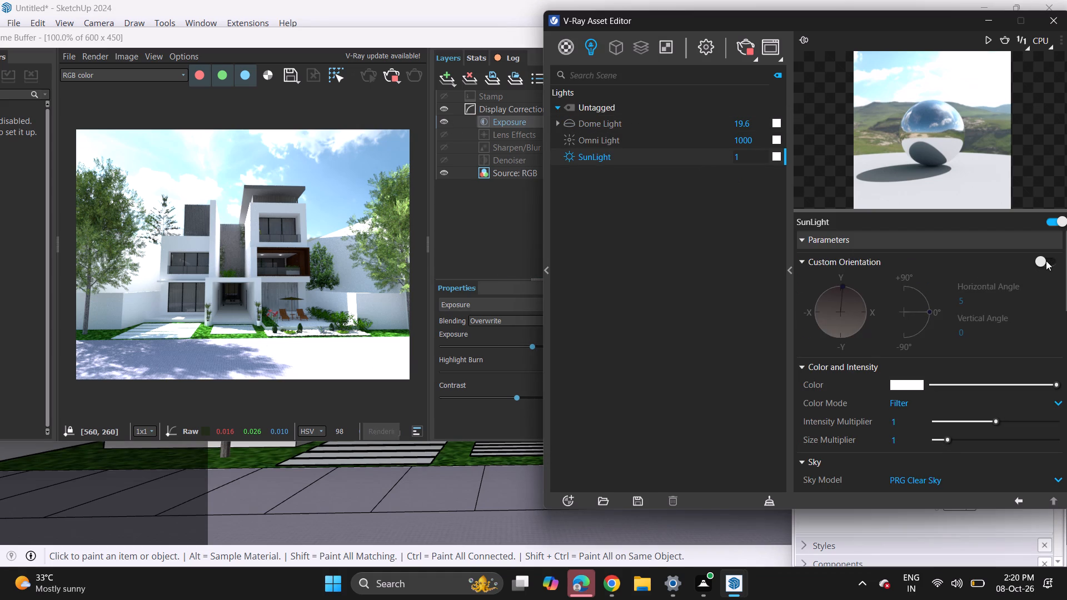
click(1046, 261)
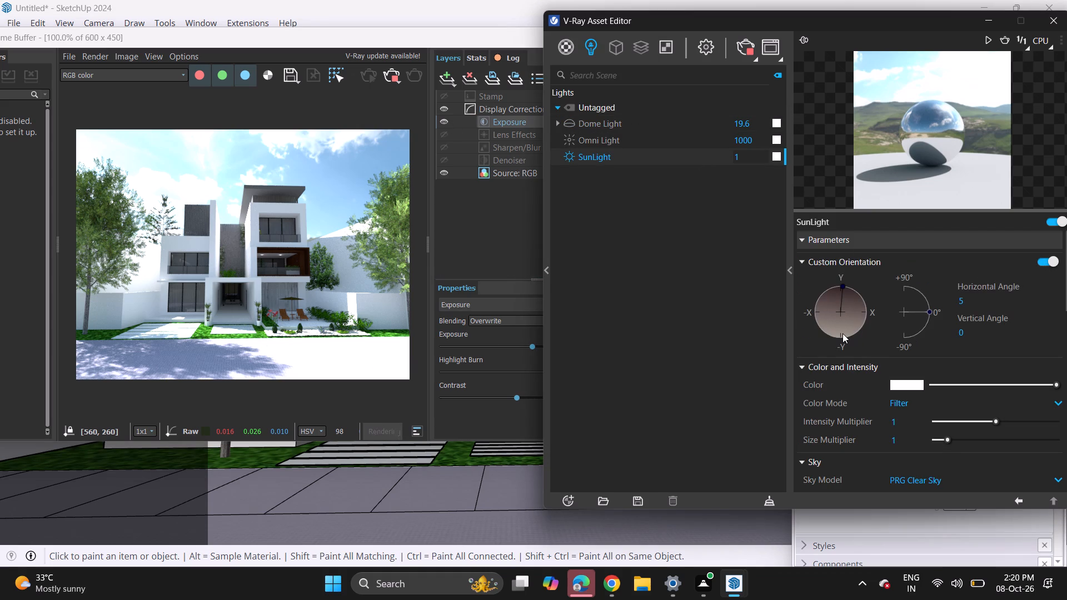
click(842, 333)
Set the SunLight's color to a warm beige of R 0.847, G 0.77, B 0.621.
scroll(874, 336, down, 3)
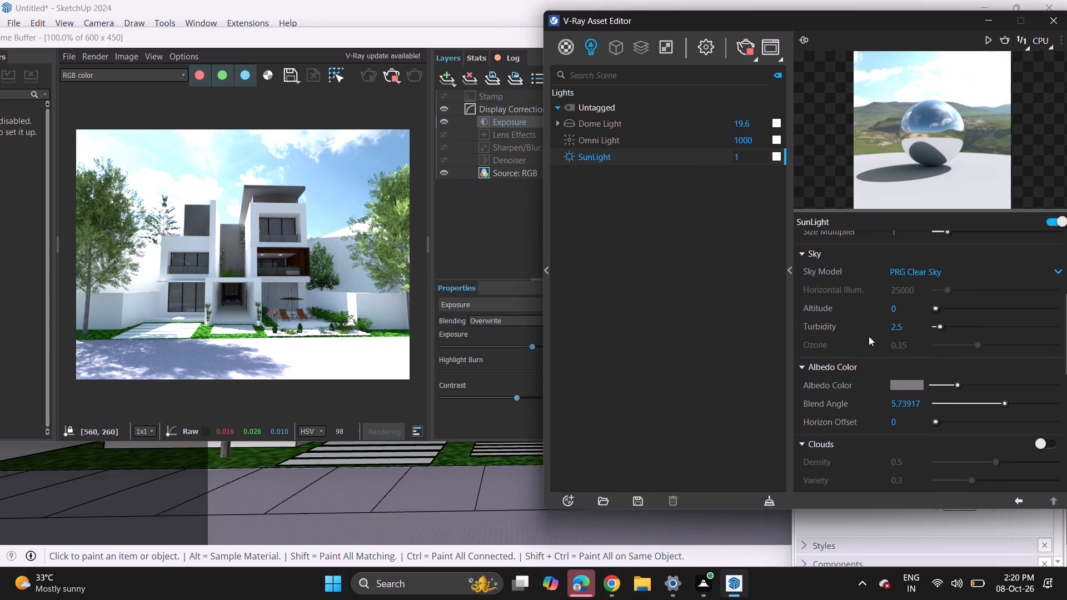
scroll(869, 336, up, 2)
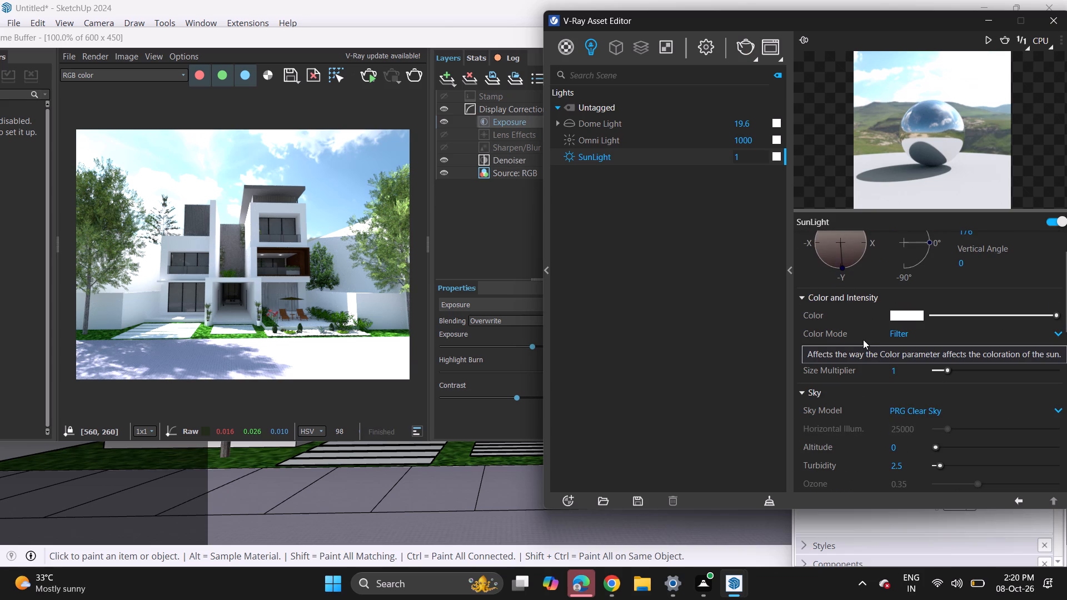
scroll(861, 341, down, 6)
scroll(844, 346, up, 3)
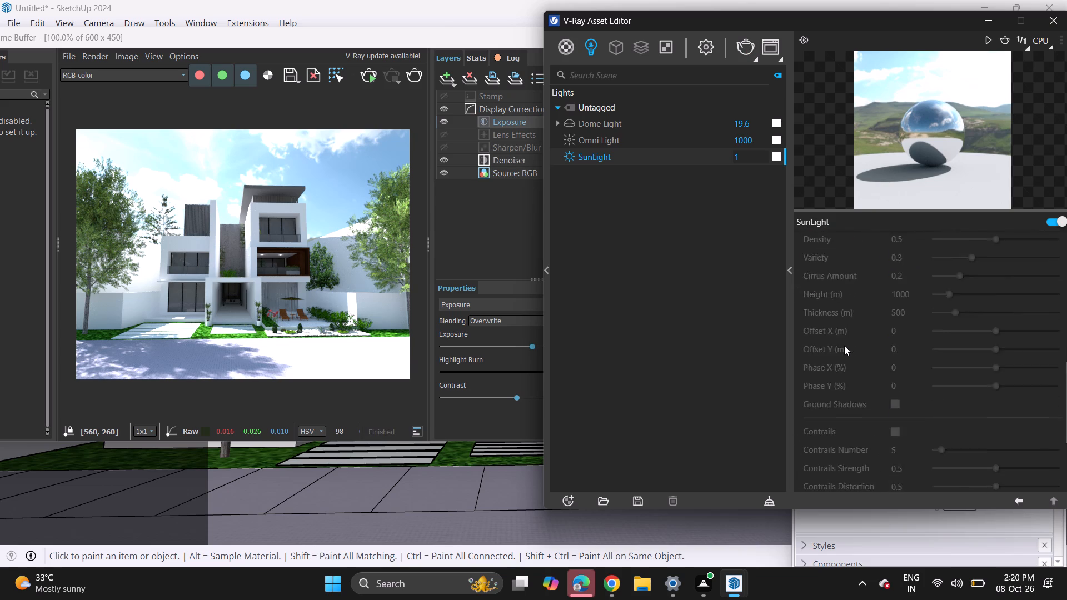
scroll(844, 346, up, 5)
click(902, 386)
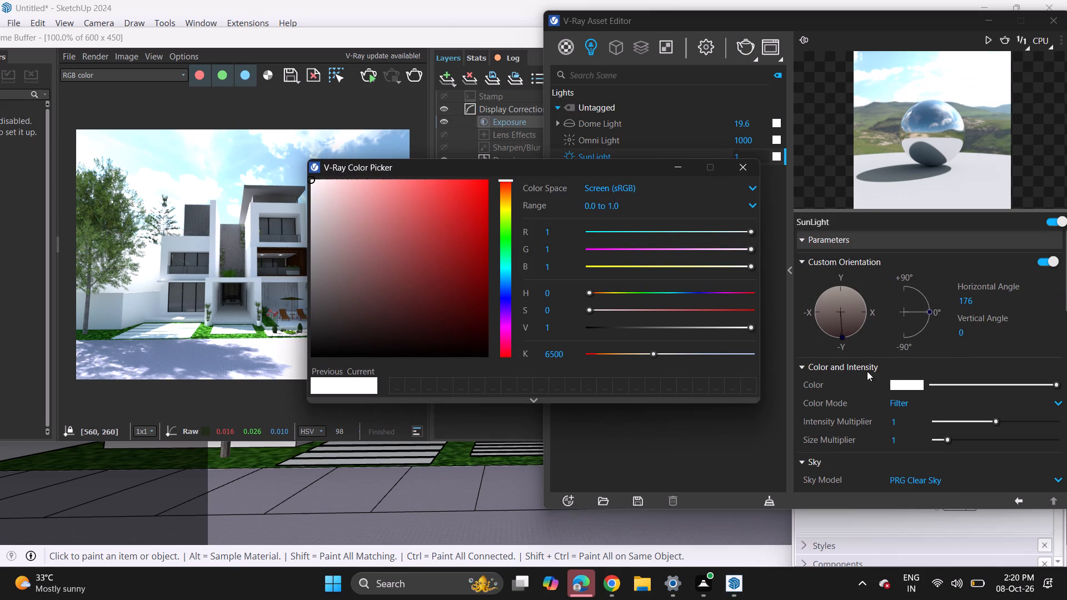
click(505, 199)
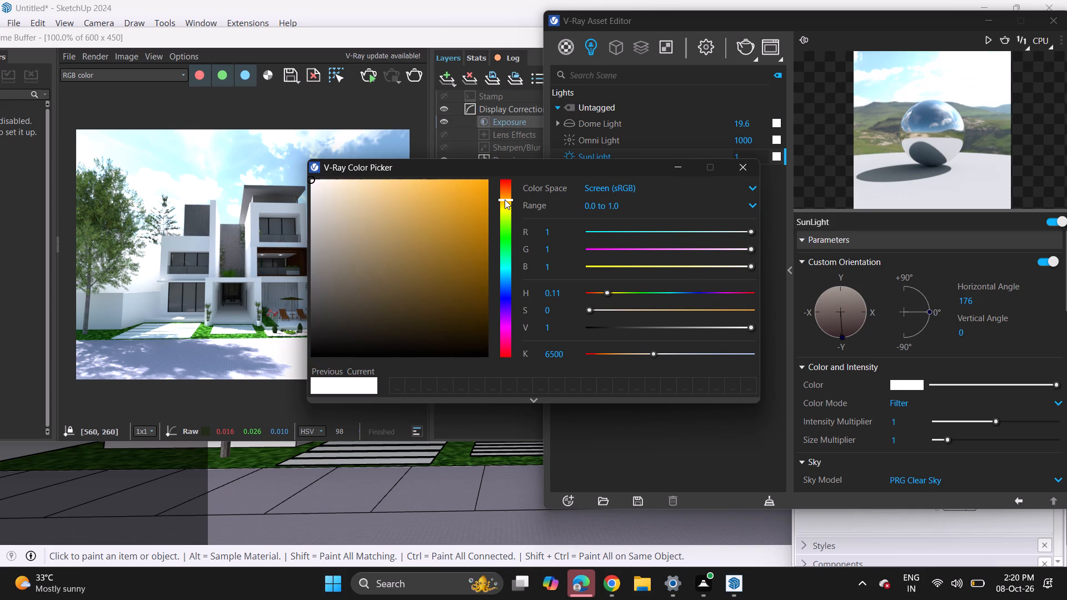
click(376, 217)
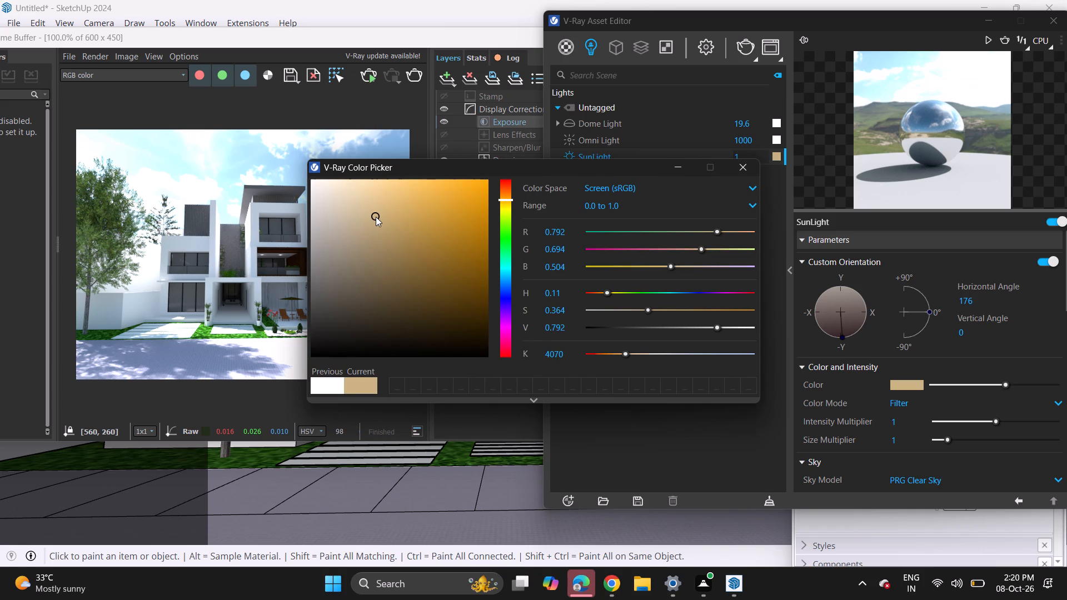
click(358, 207)
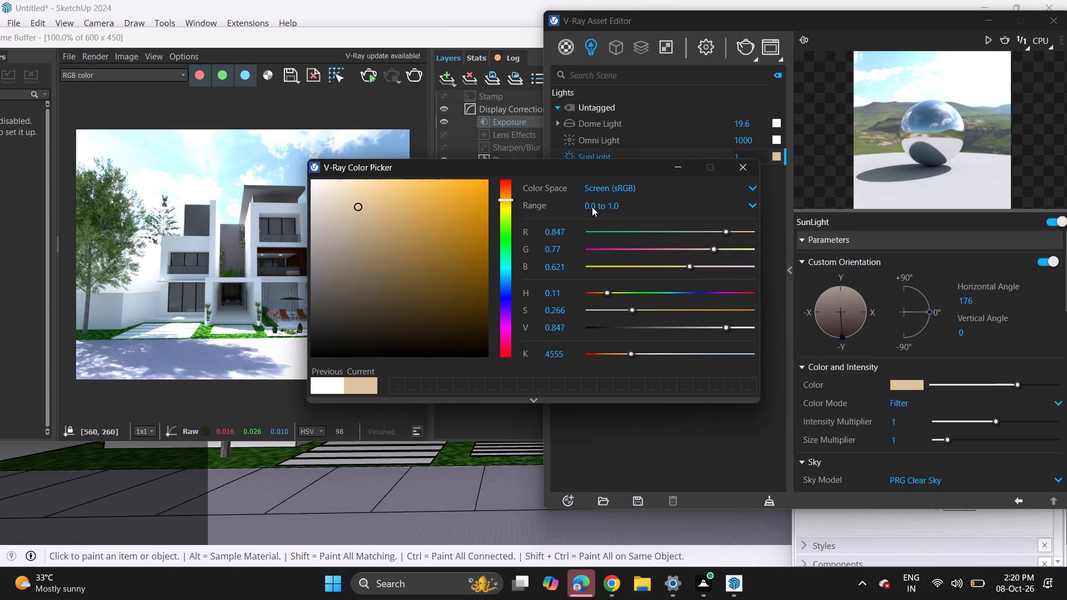
click(750, 168)
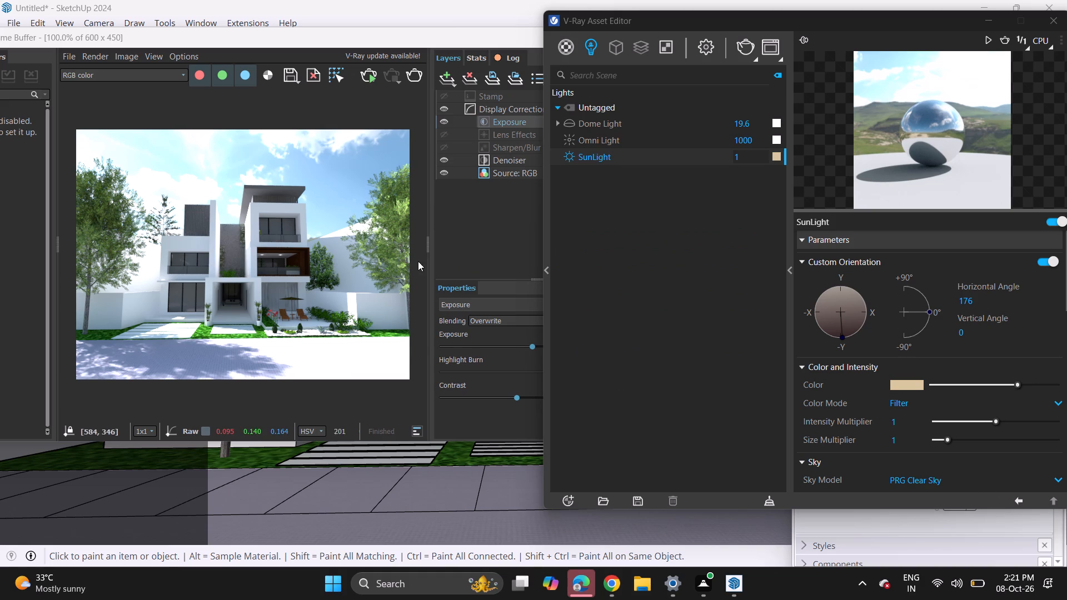
Start a new V-Ray render of the house exterior with the warmer sun color.
click(745, 50)
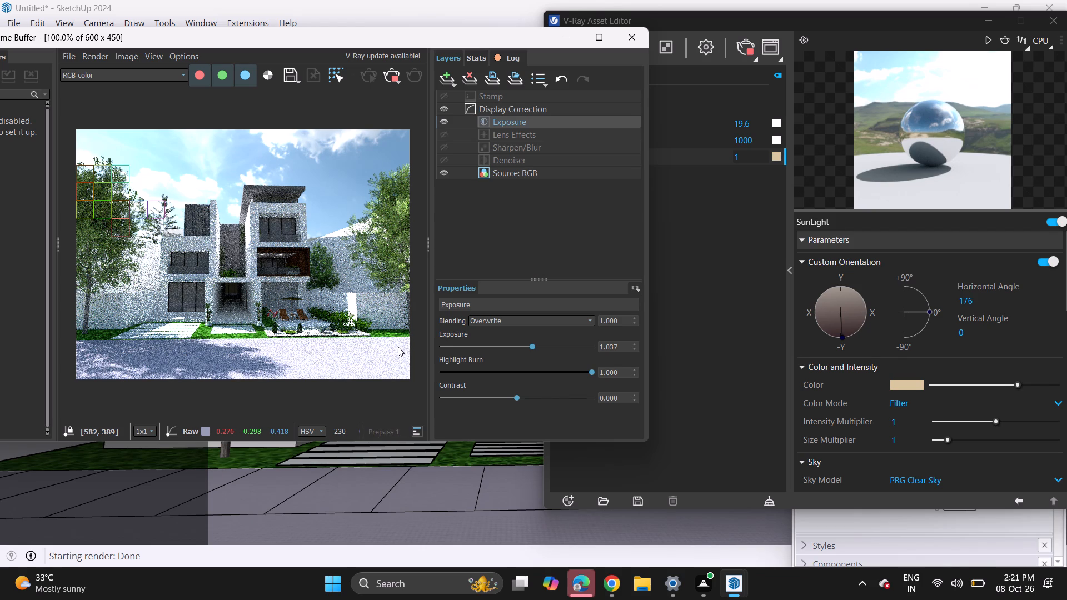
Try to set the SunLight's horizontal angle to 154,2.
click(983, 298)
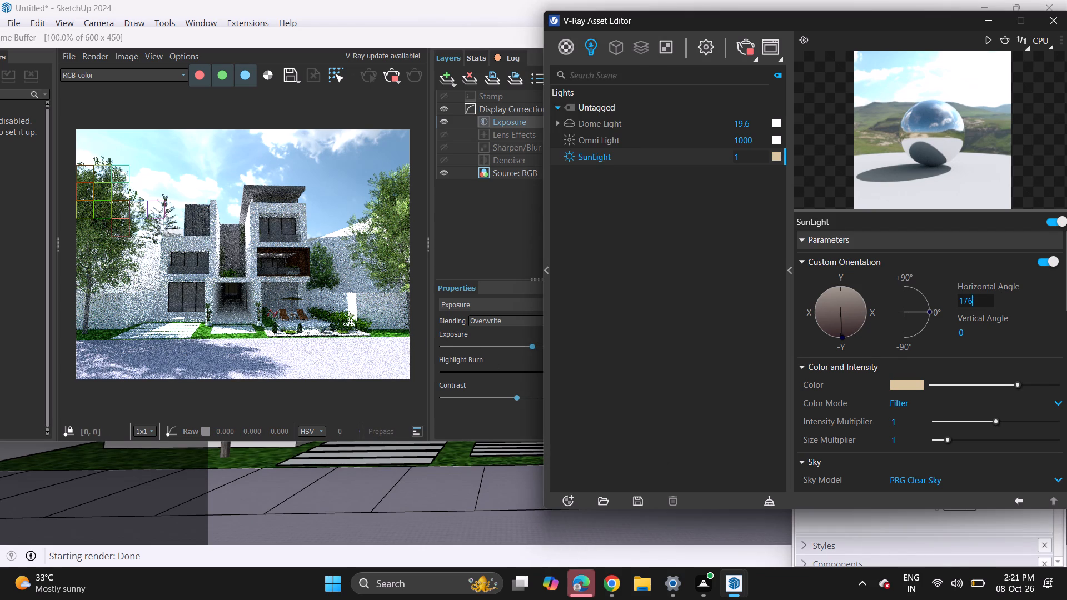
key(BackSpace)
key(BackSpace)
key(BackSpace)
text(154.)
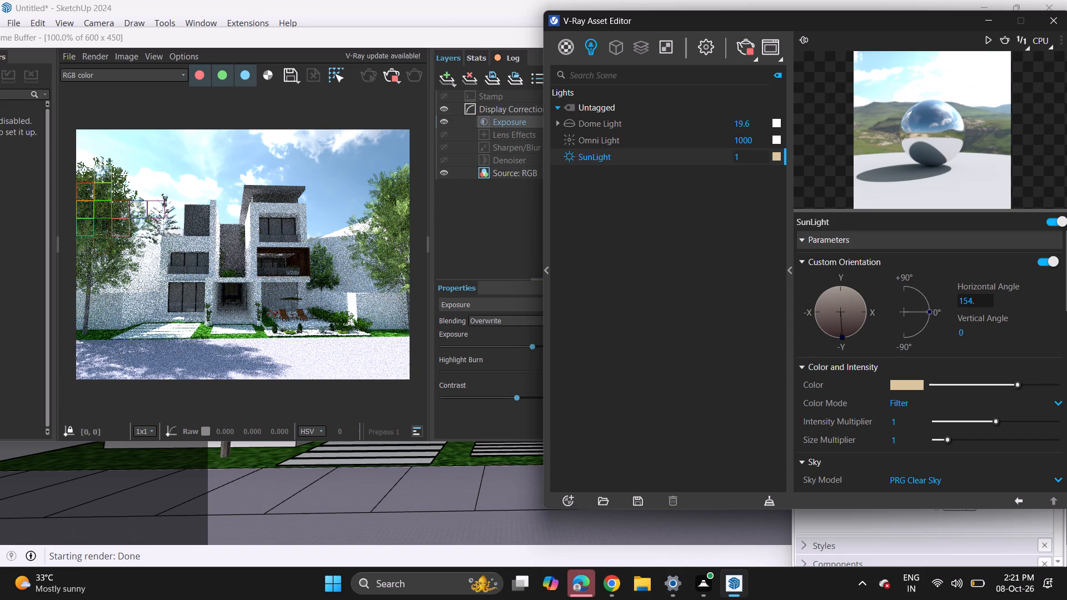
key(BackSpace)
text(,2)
Enter 4 as the SunLight's vertical angle.
click(966, 338)
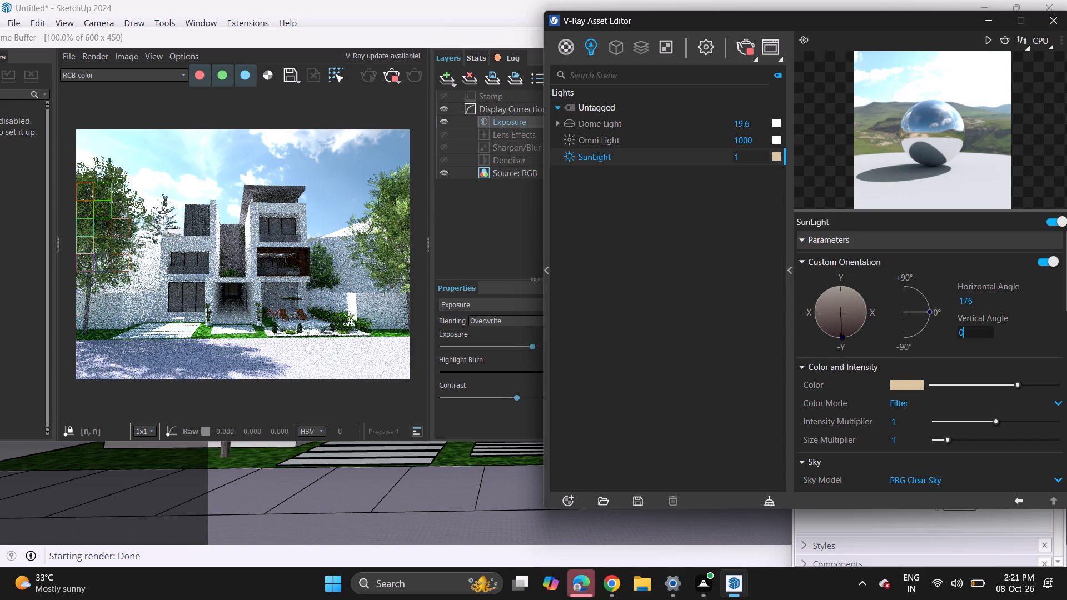
key(BackSpace)
key(4)
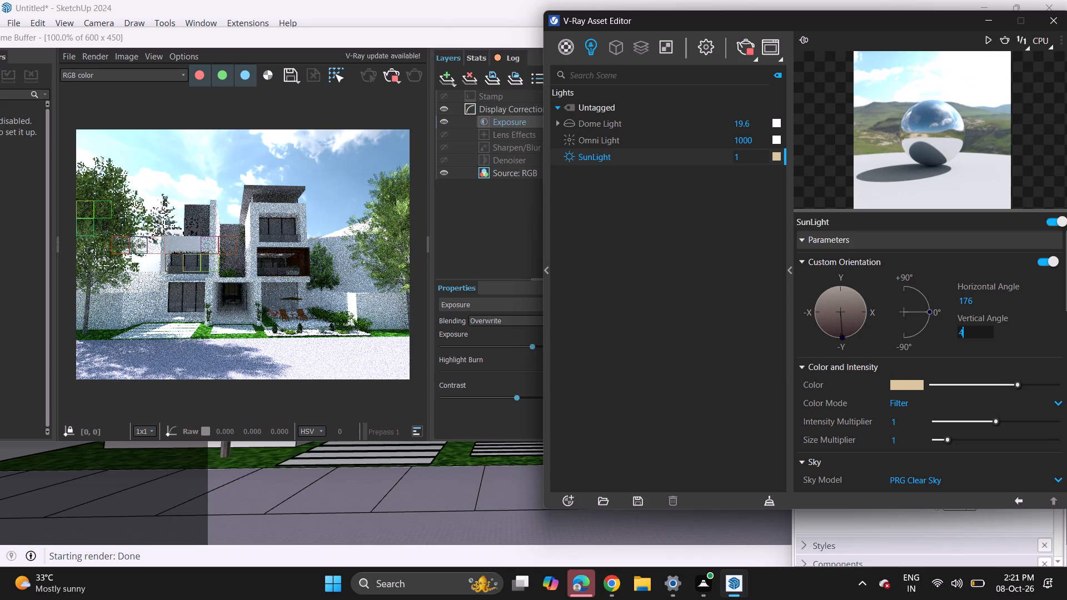
Reorient the sun on the compass dial to a horizontal angle of 136.4.
click(859, 332)
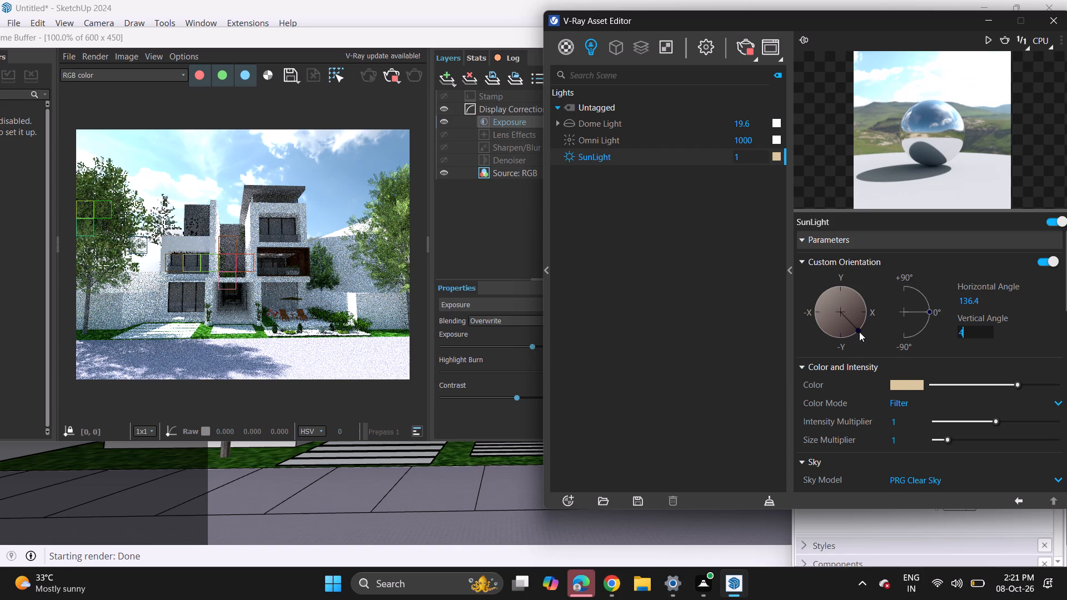
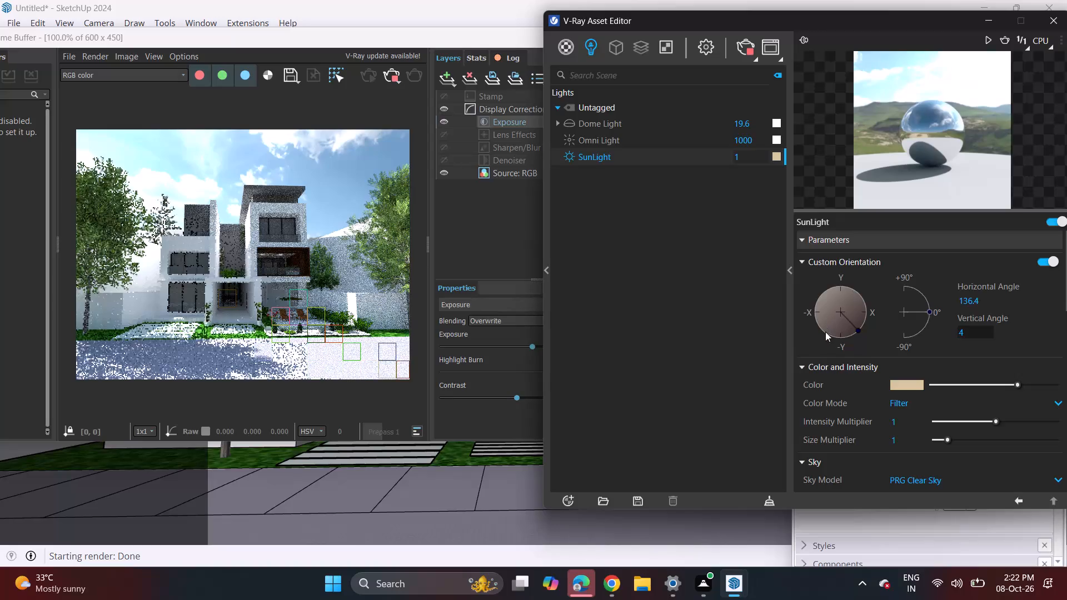
Reorient the SunLight on the compass dial to a horizontal angle of 219.9.
click(825, 332)
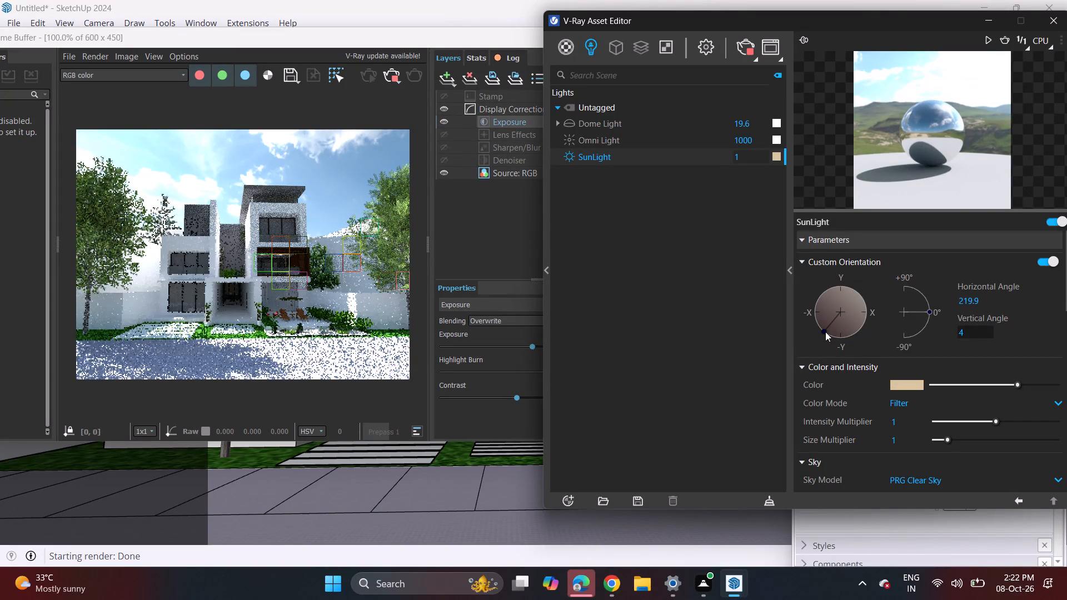
Reduce the Dome Light's intensity to 11.
click(660, 137)
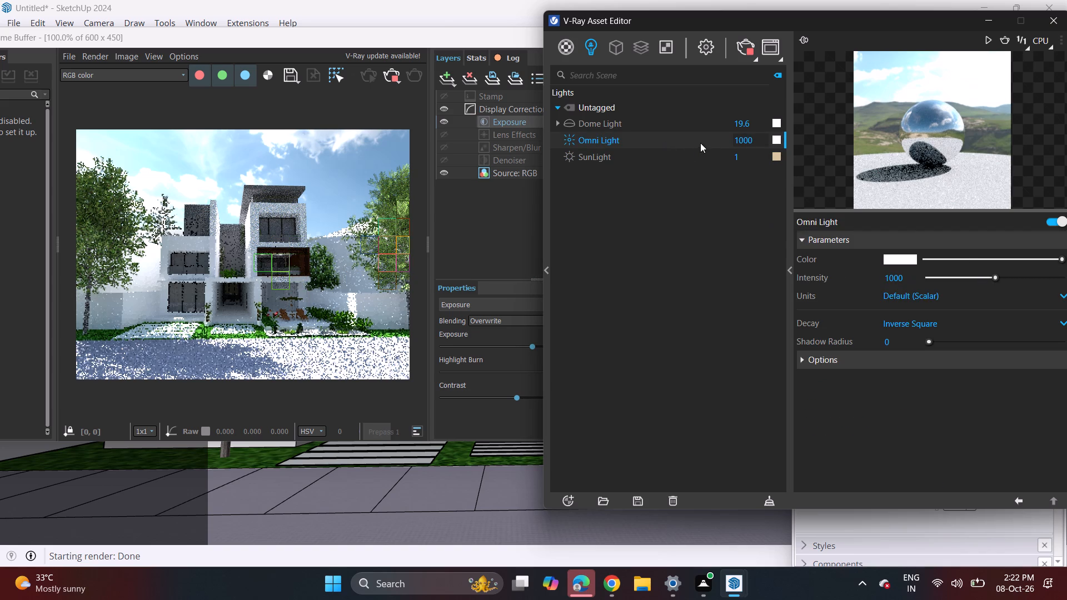
click(688, 127)
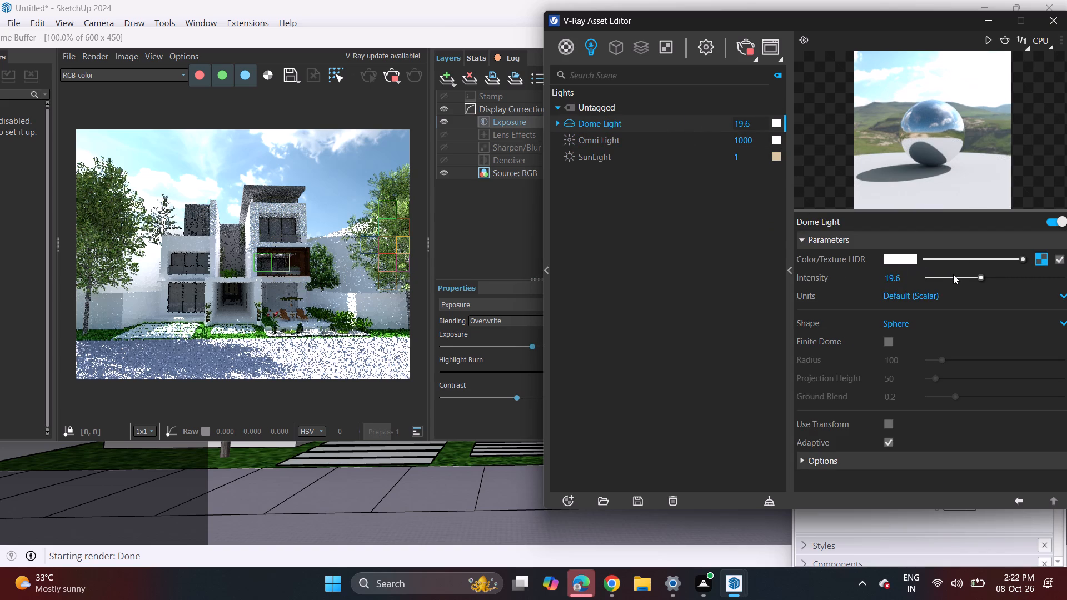
double_click(955, 275)
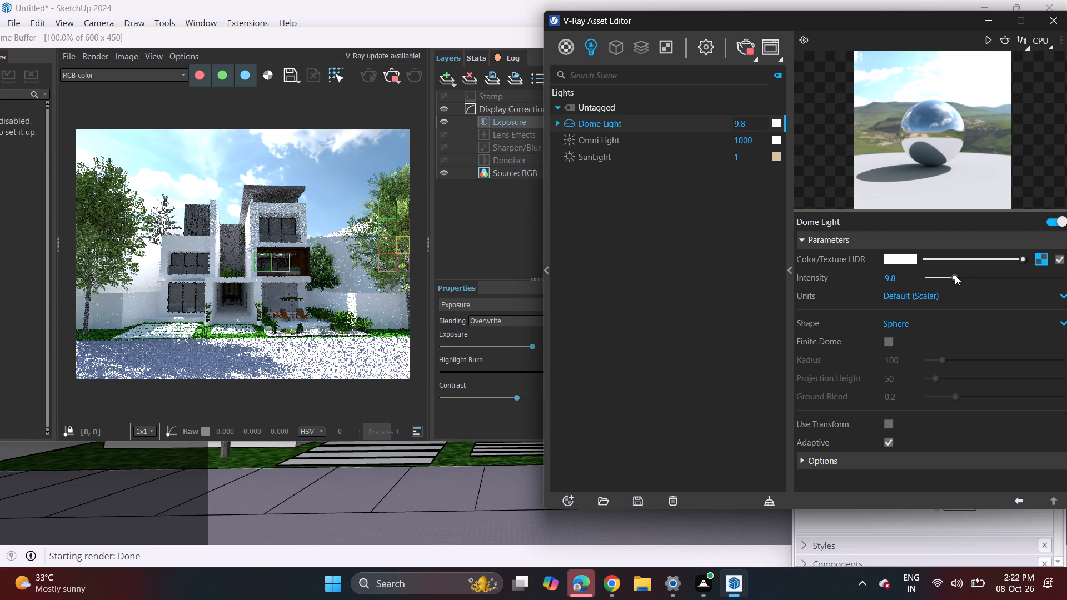
click(958, 276)
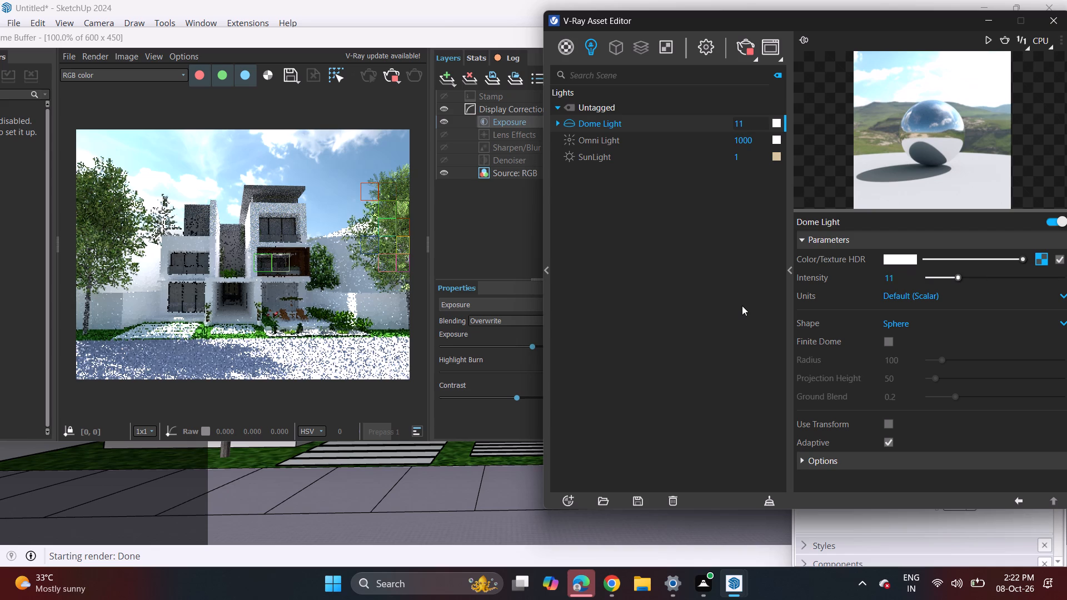
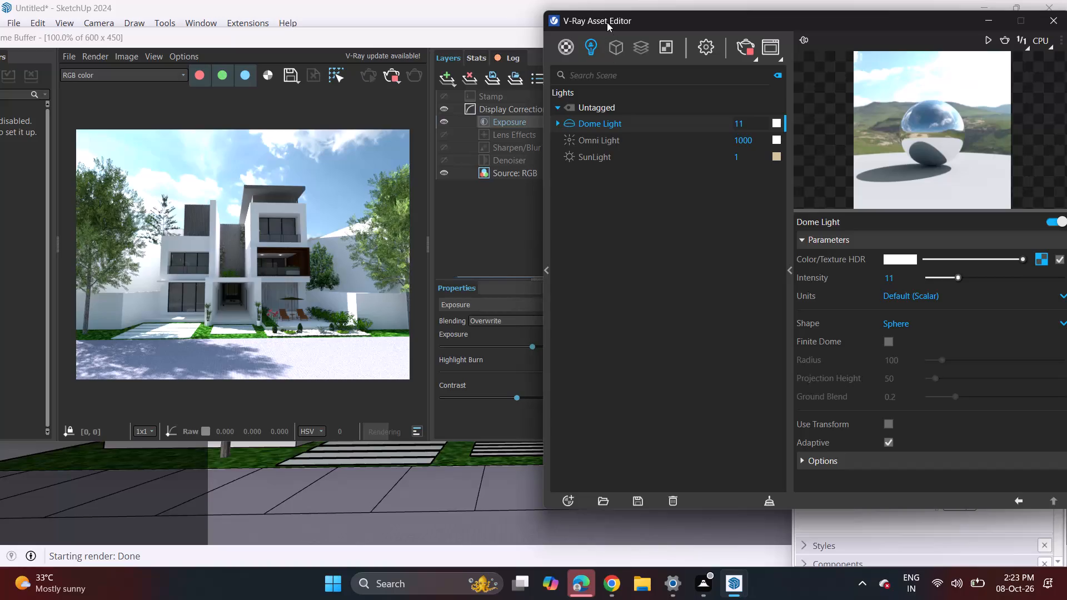
Move the Asset Editor aside, enlarge the frame buffer and examine the finished render of the house at different zoom levels.
drag(607, 22, 608, 22)
drag(608, 22, 807, 12)
click(600, 36)
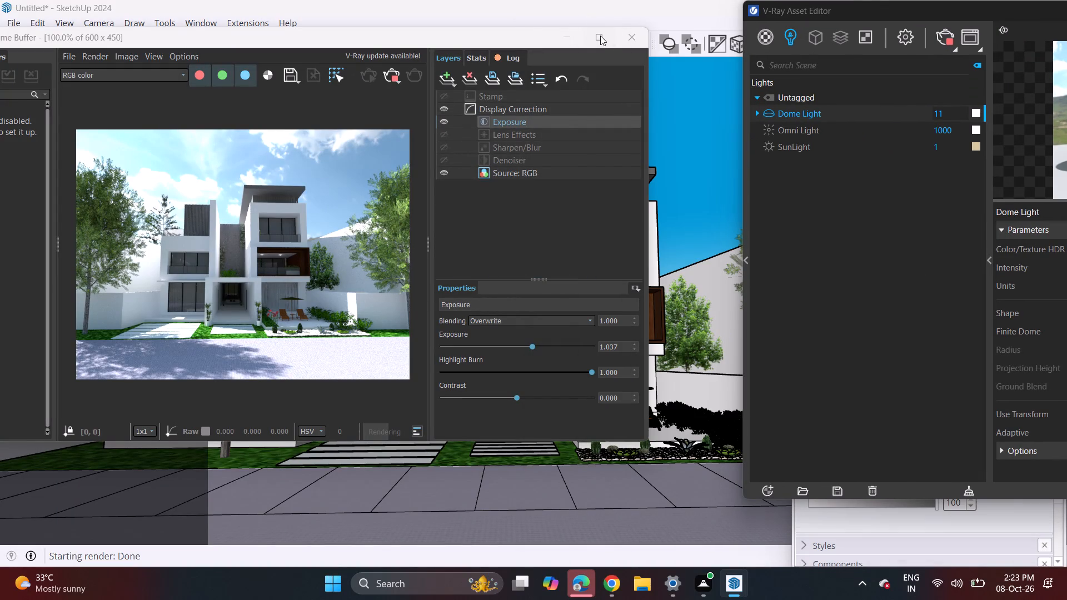
click(602, 34)
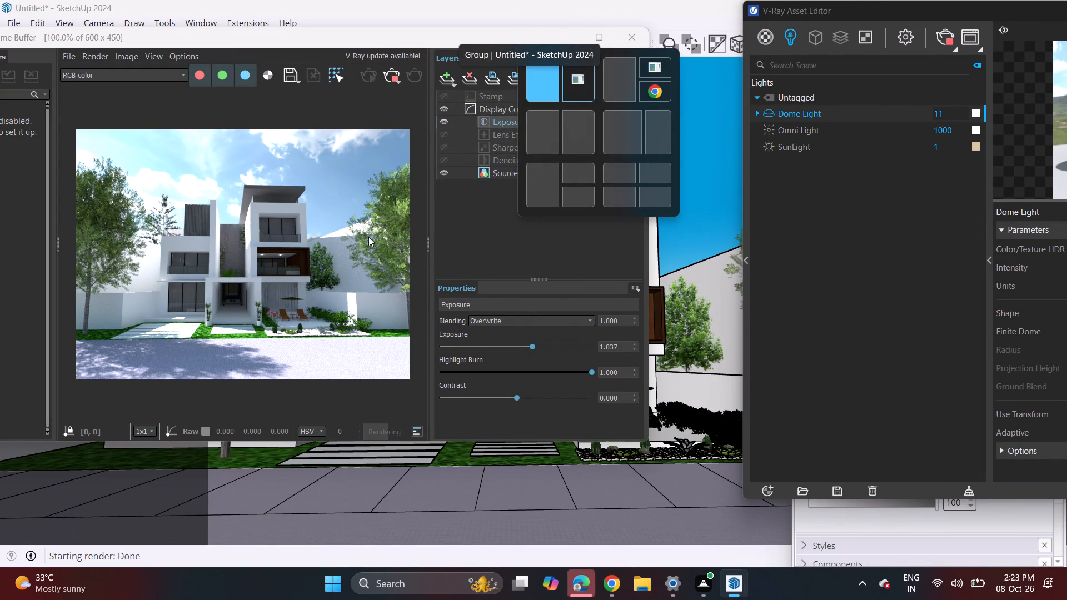
click(602, 38)
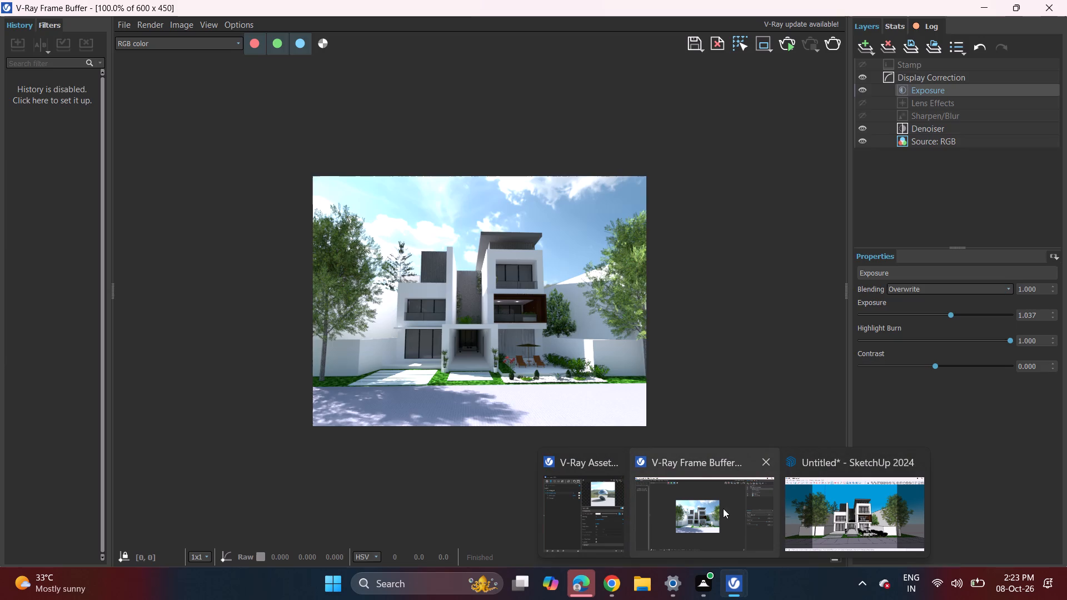
click(681, 507)
scroll(543, 336, up, 1)
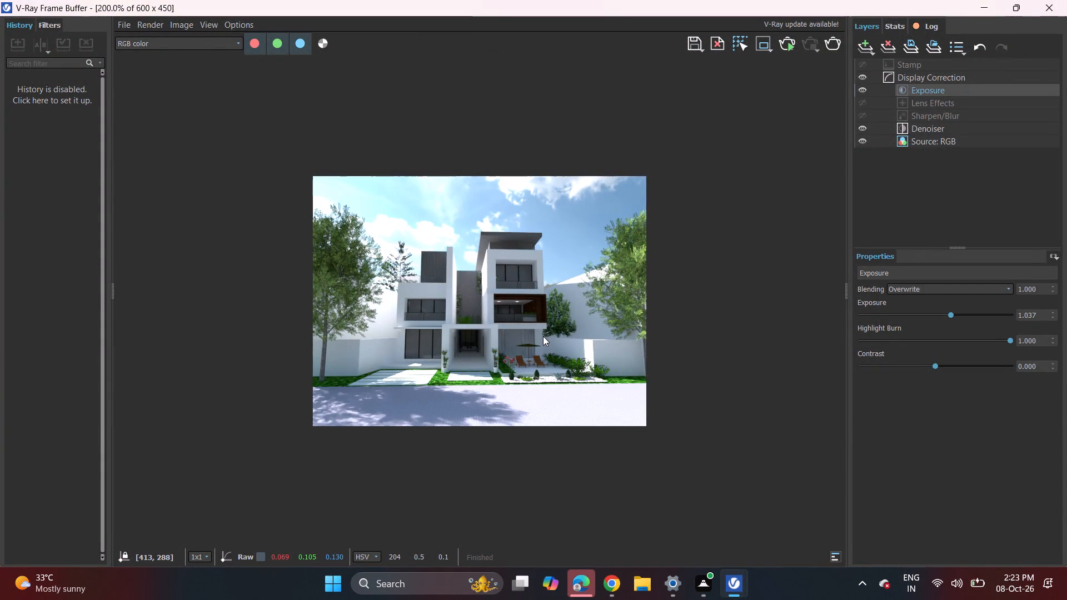
scroll(543, 336, up, 1)
scroll(543, 336, down, 2)
scroll(543, 336, up, 1)
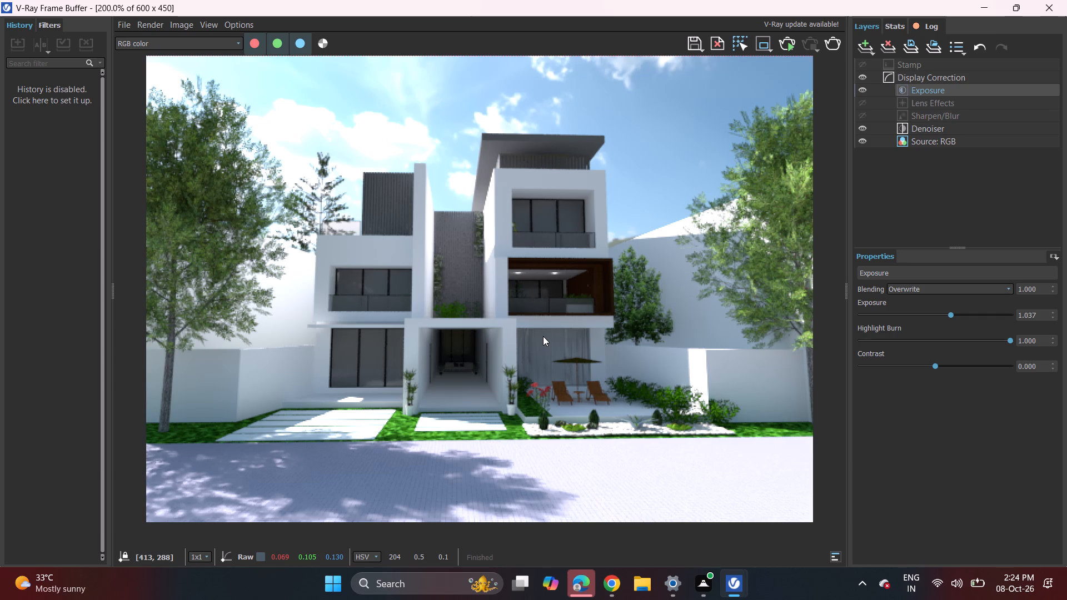
scroll(543, 336, down, 1)
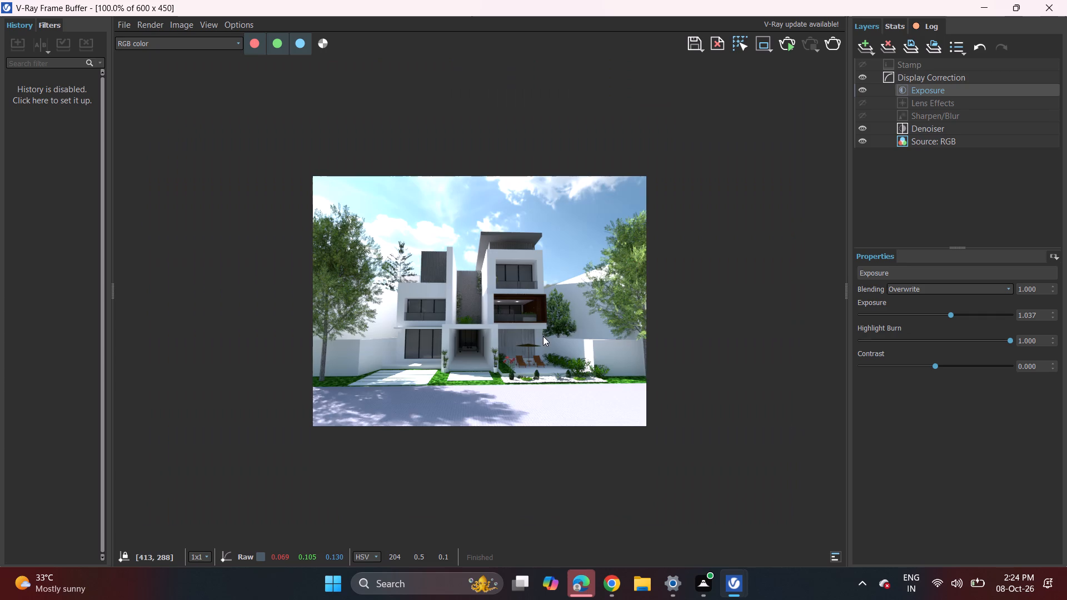
scroll(543, 336, up, 1)
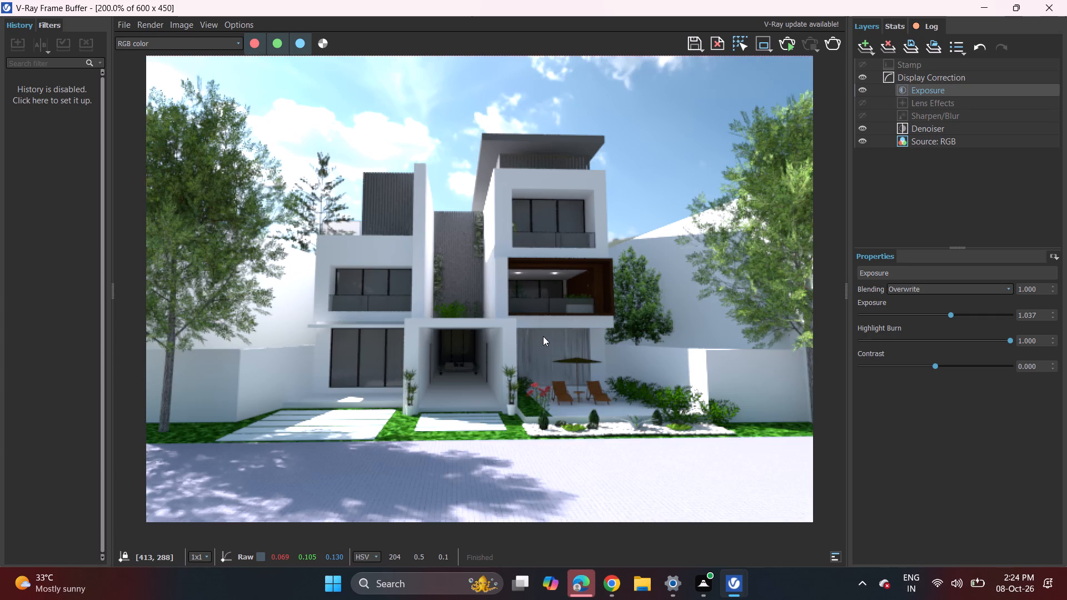
scroll(543, 336, down, 1)
scroll(543, 336, up, 1)
scroll(543, 336, down, 1)
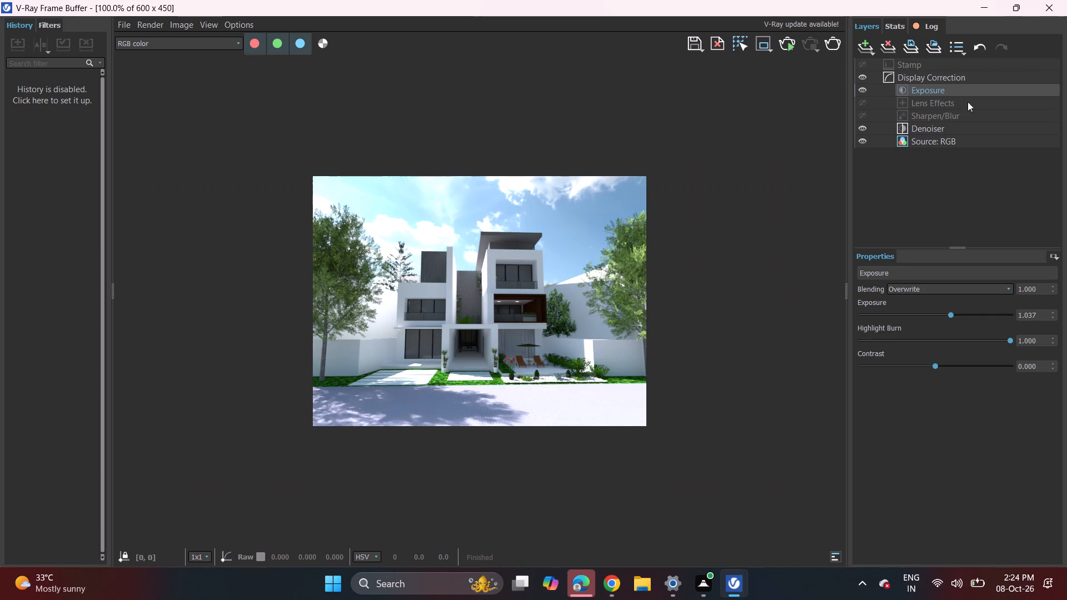
click(1050, 12)
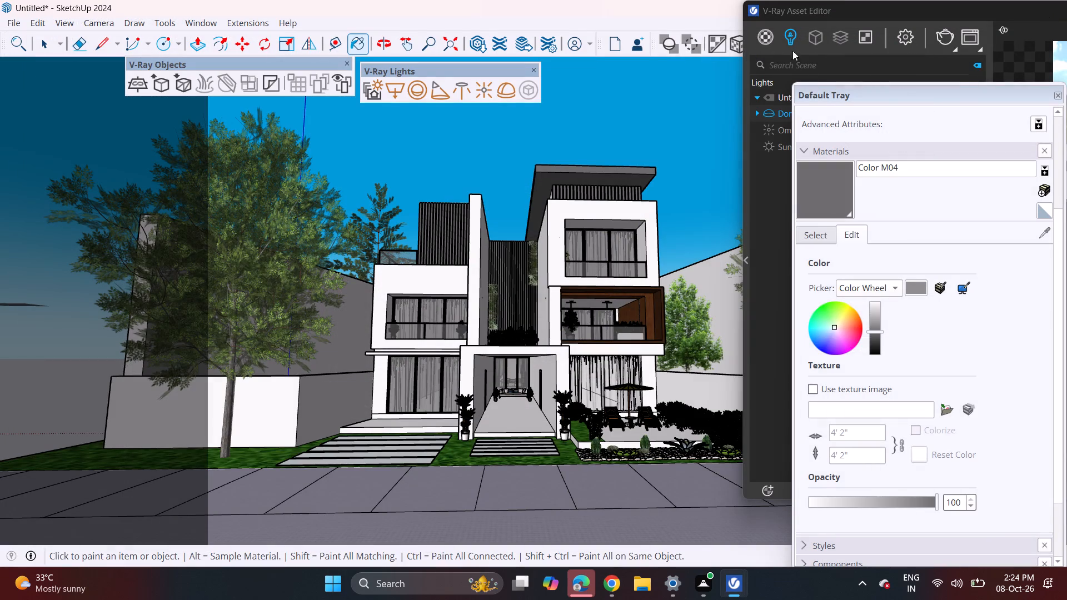
Set the V-Ray render quality to High+.
click(903, 39)
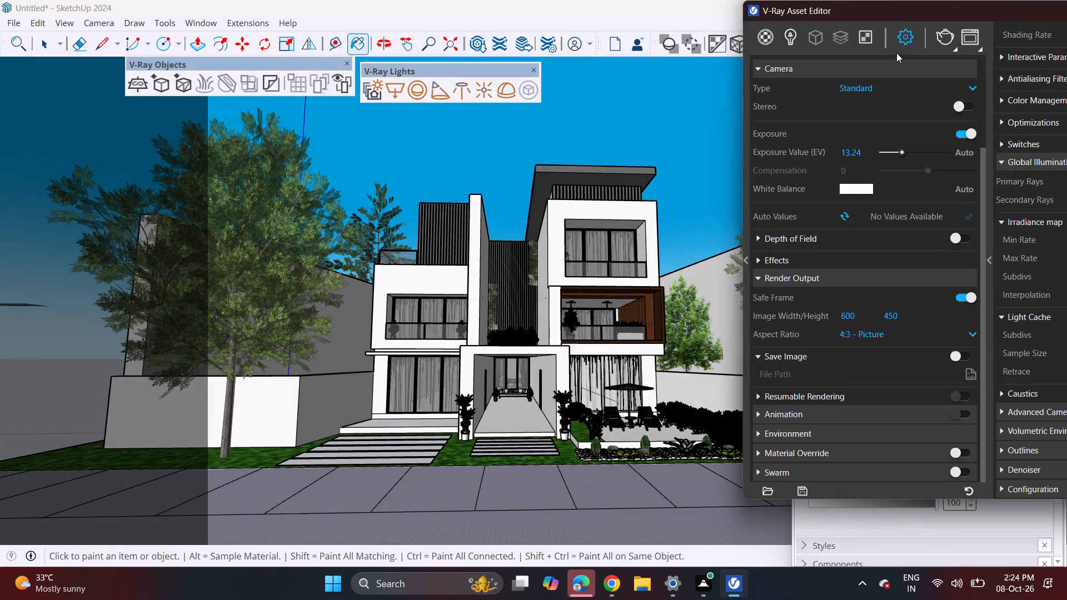
scroll(868, 139, up, 6)
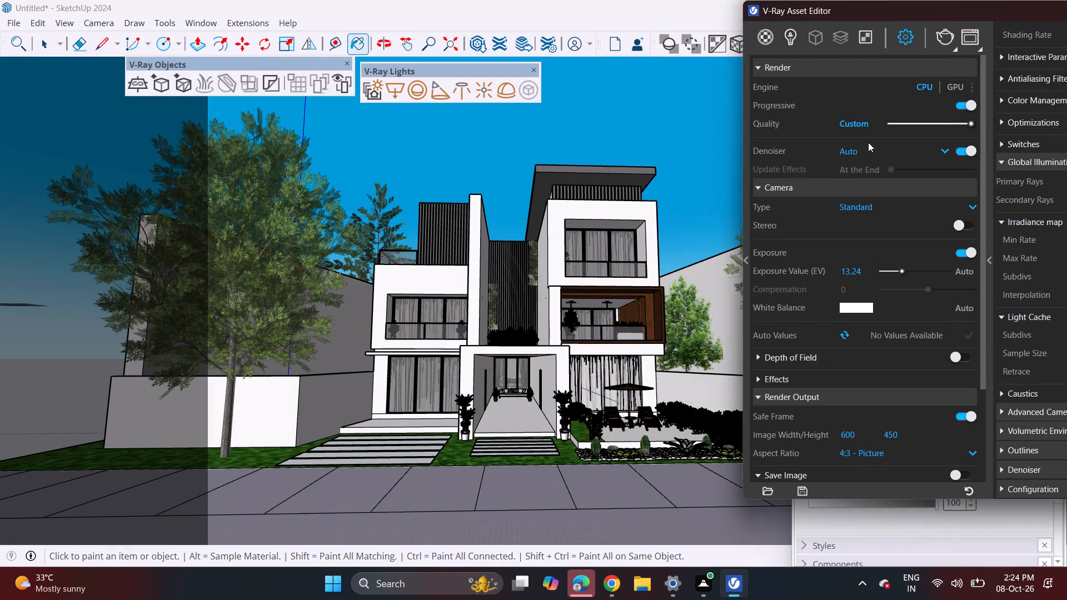
drag(941, 125, 971, 125)
click(979, 123)
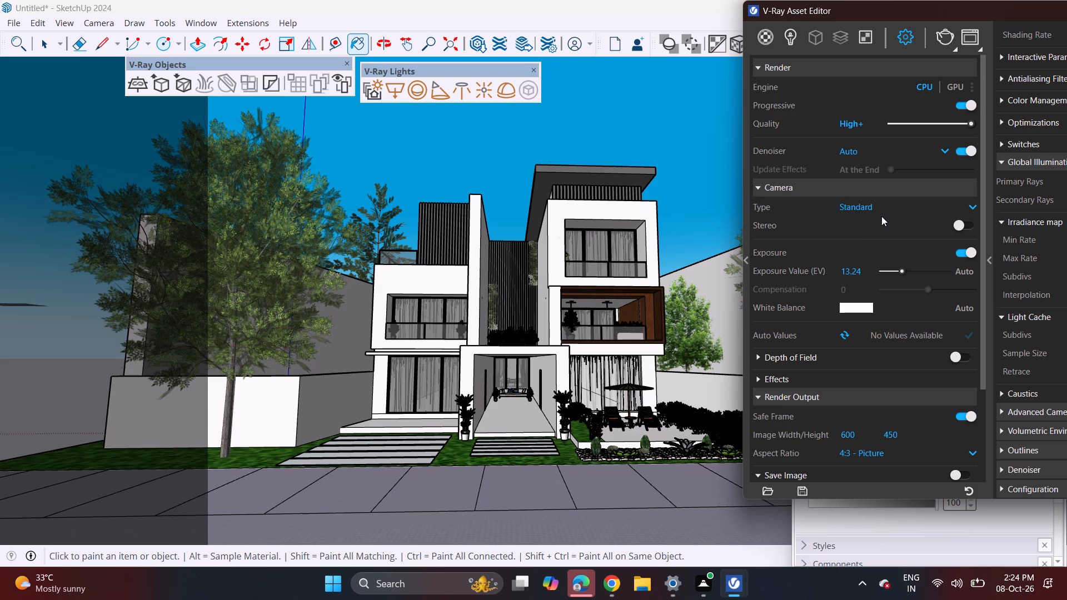
Look over the house facade and front yard in the model and browse the Tile materials collection.
scroll(881, 216, down, 1)
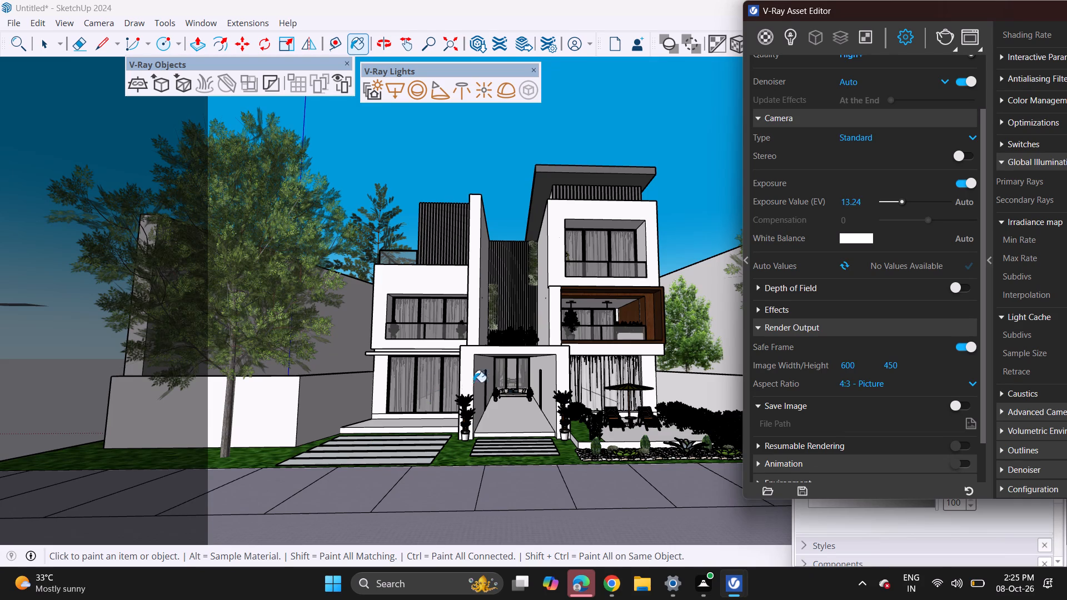
middle_drag(497, 313, 471, 362)
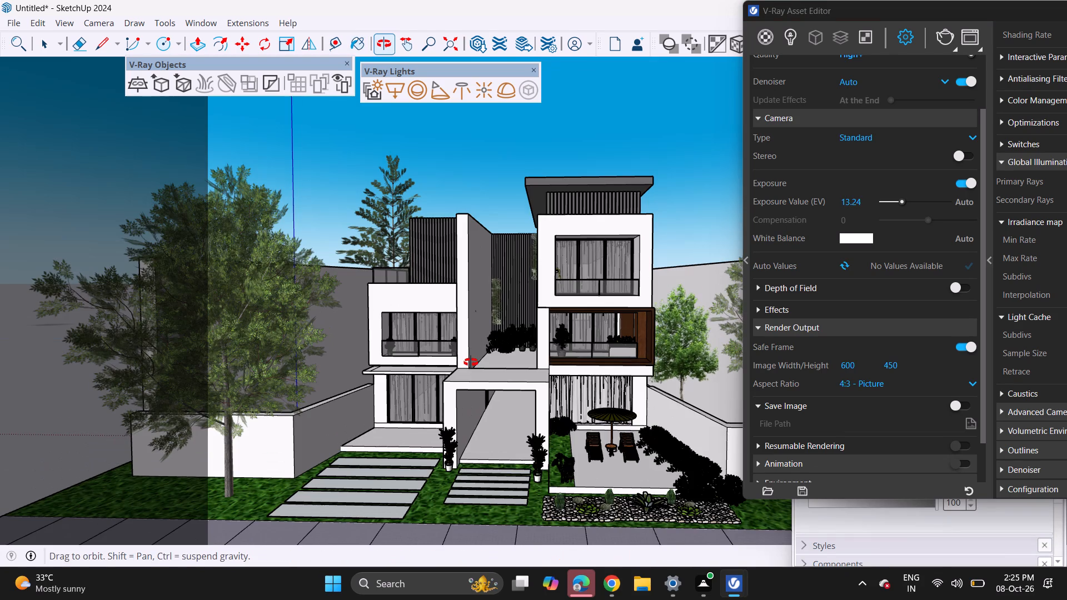
middle_drag(471, 362, 478, 340)
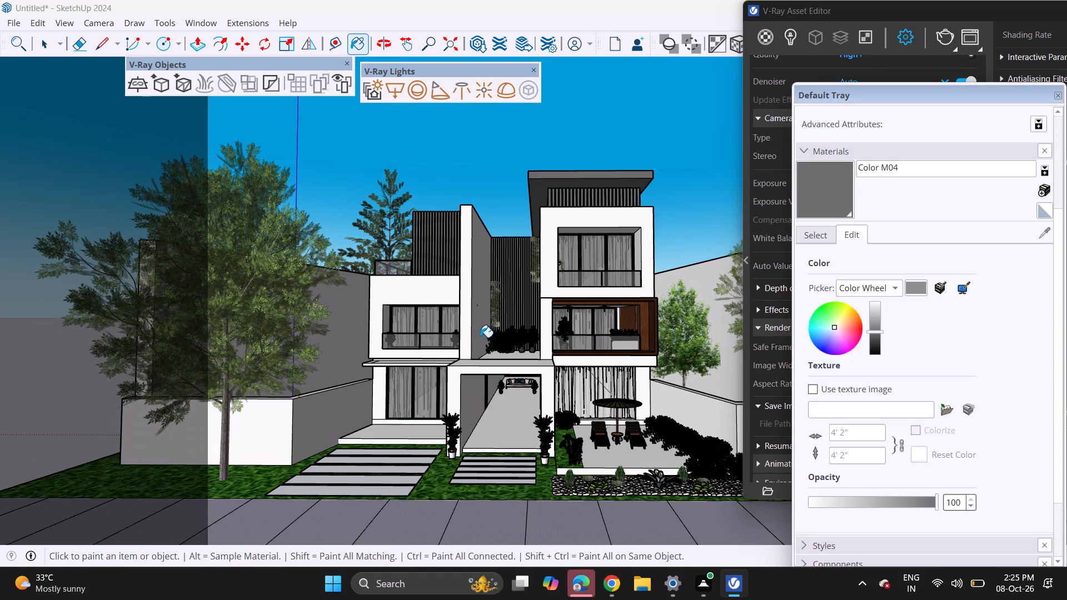
scroll(531, 353, up, 1)
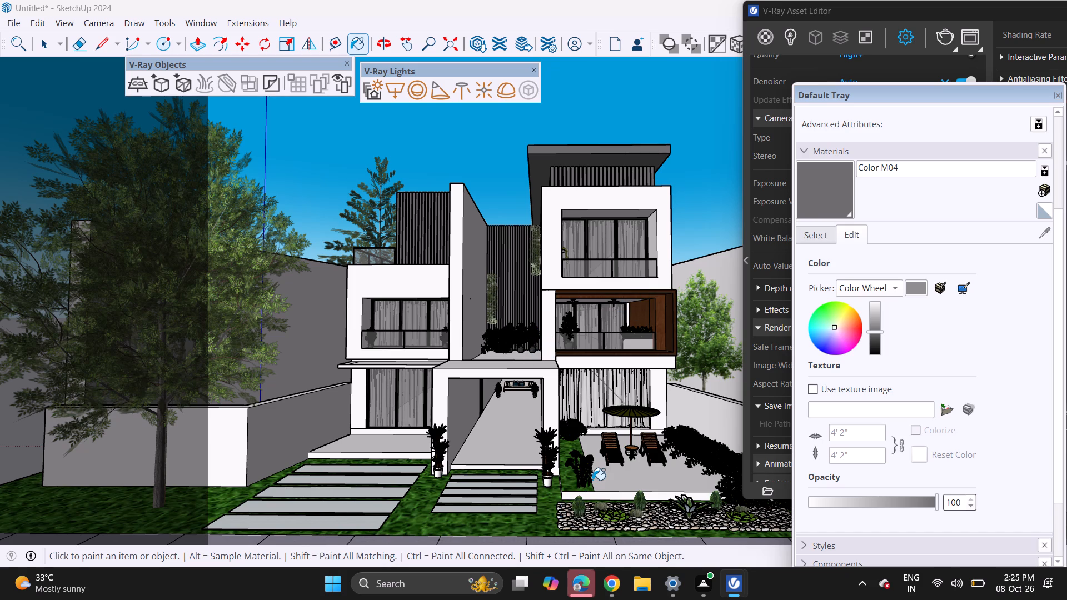
scroll(592, 480, up, 1)
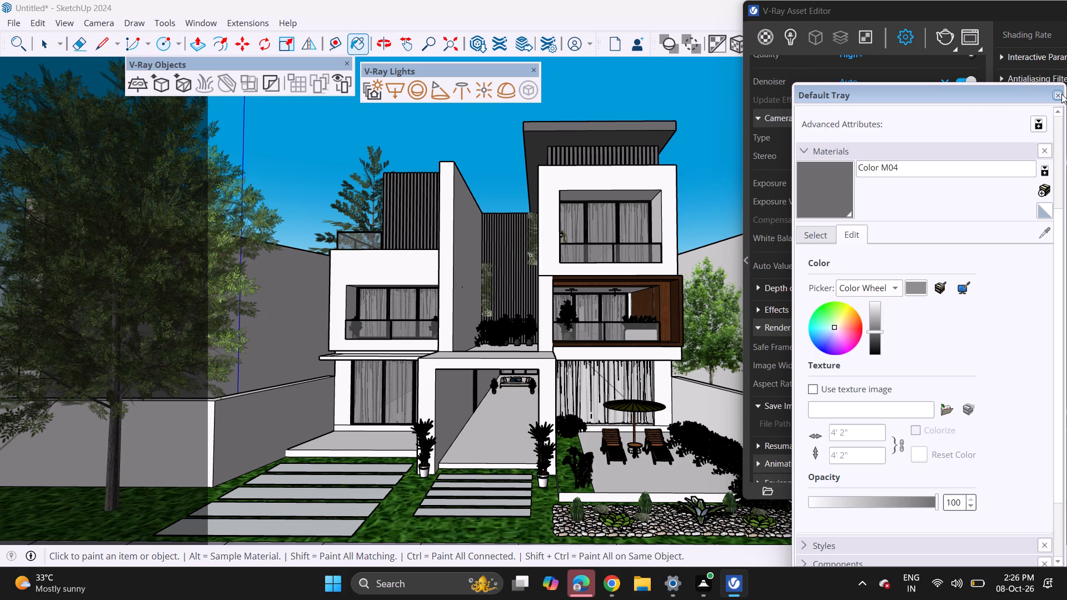
click(816, 231)
scroll(905, 402, down, 5)
scroll(906, 403, up, 4)
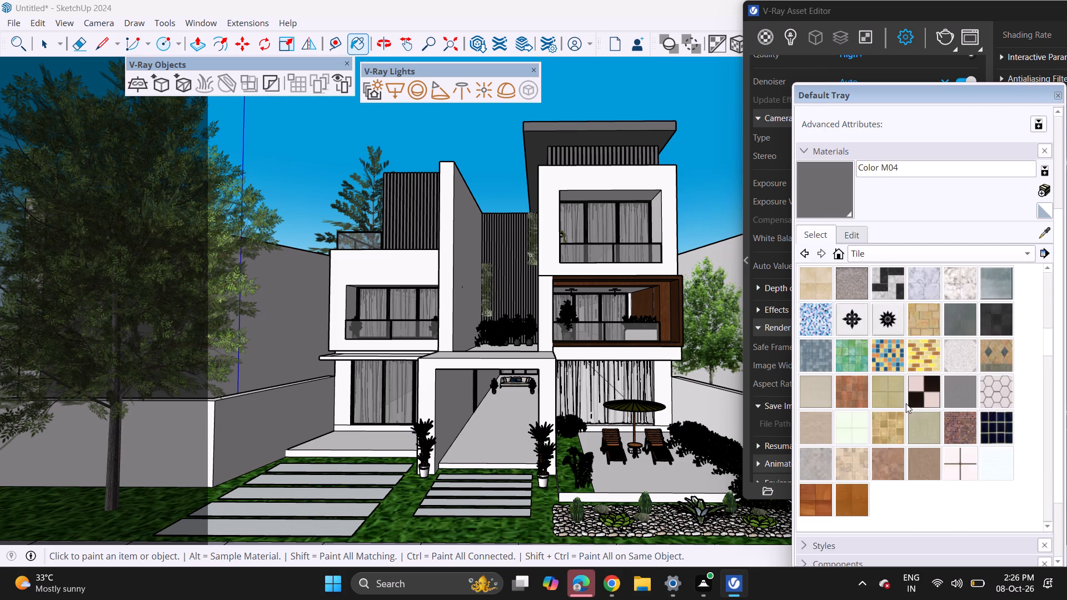
scroll(906, 404, up, 7)
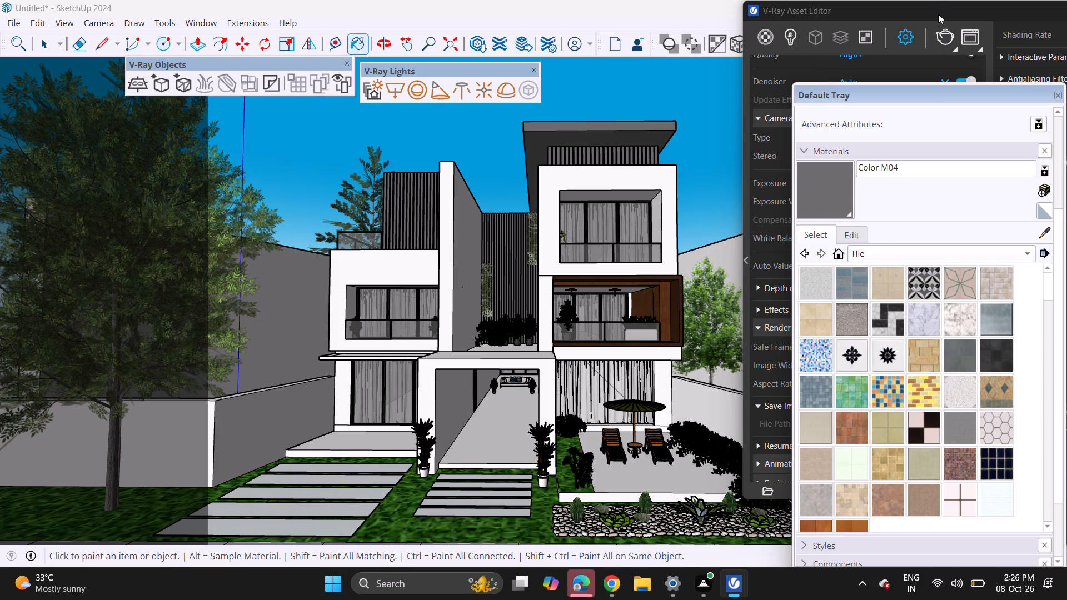
Set the camera's Exposure Value (EV) to 14 in the V-Ray render settings.
drag(495, 17, 387, 24)
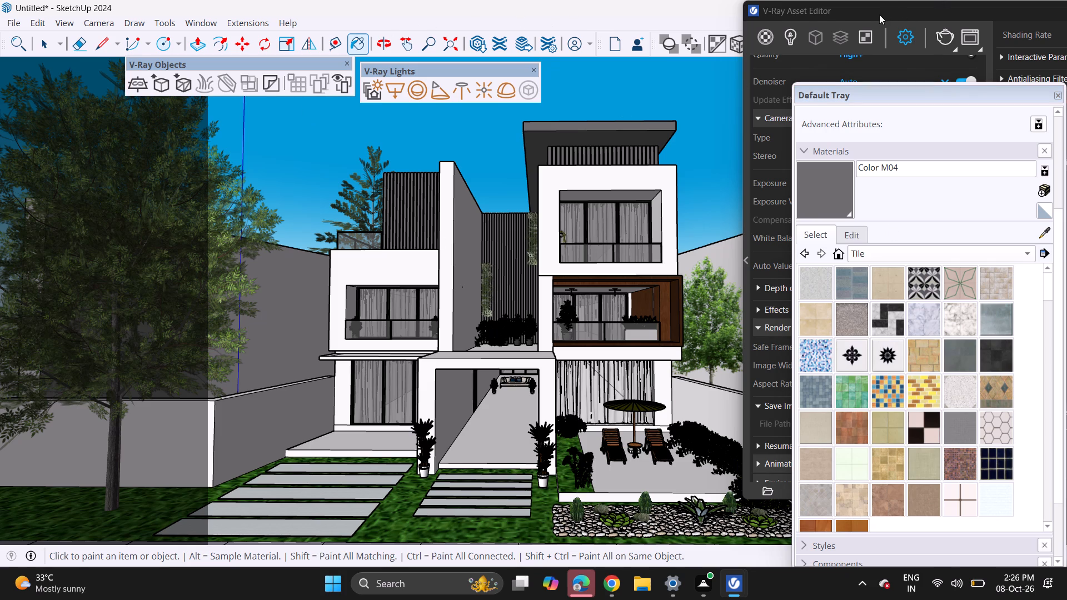
drag(875, 14, 445, 24)
drag(387, 24, 258, 36)
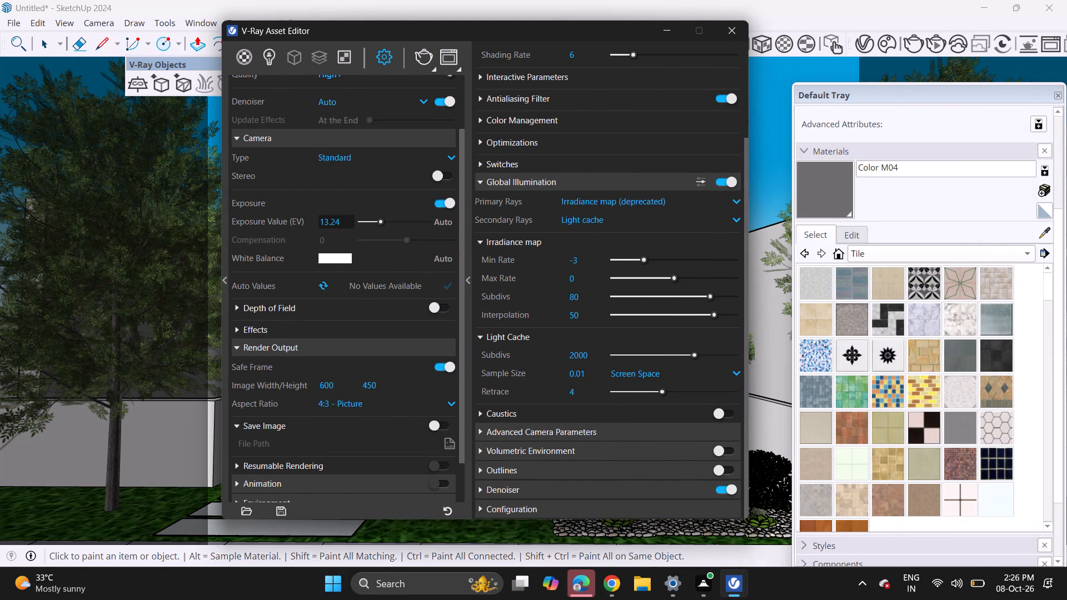
drag(341, 222, 321, 216)
click(227, 215)
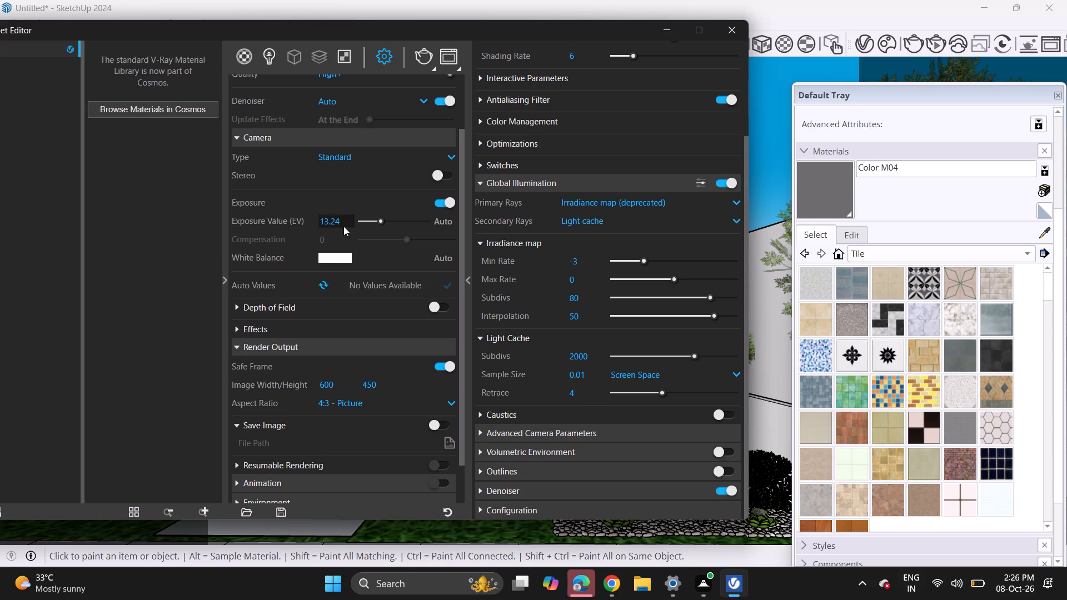
click(346, 223)
drag(329, 227, 352, 233)
drag(352, 233, 340, 224)
drag(340, 224, 341, 233)
drag(340, 220, 284, 217)
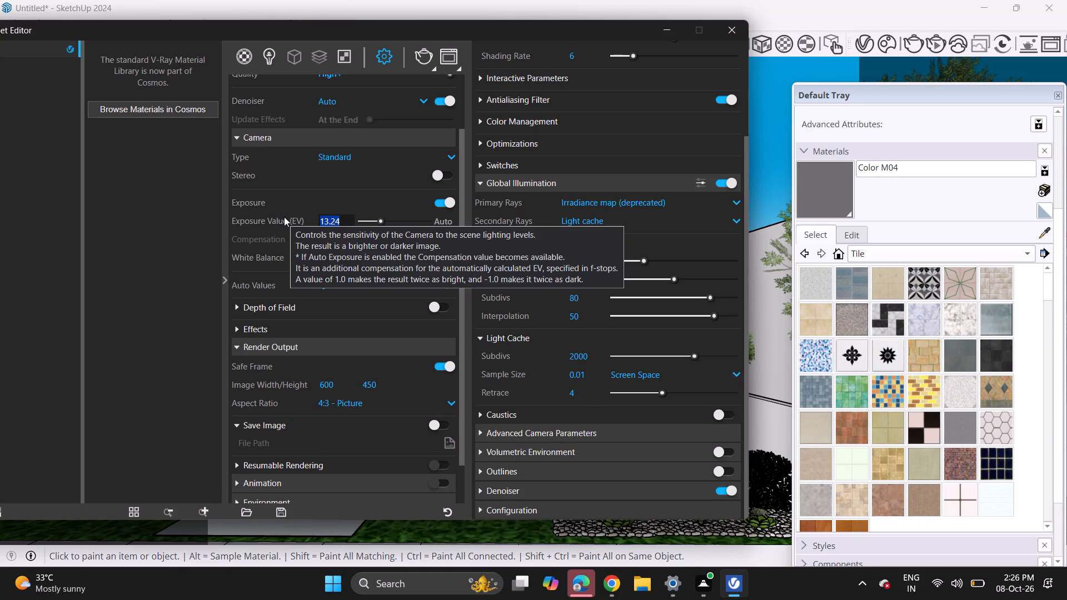
text(14)
Set the render output image width to 2500.
scroll(327, 423, down, 1)
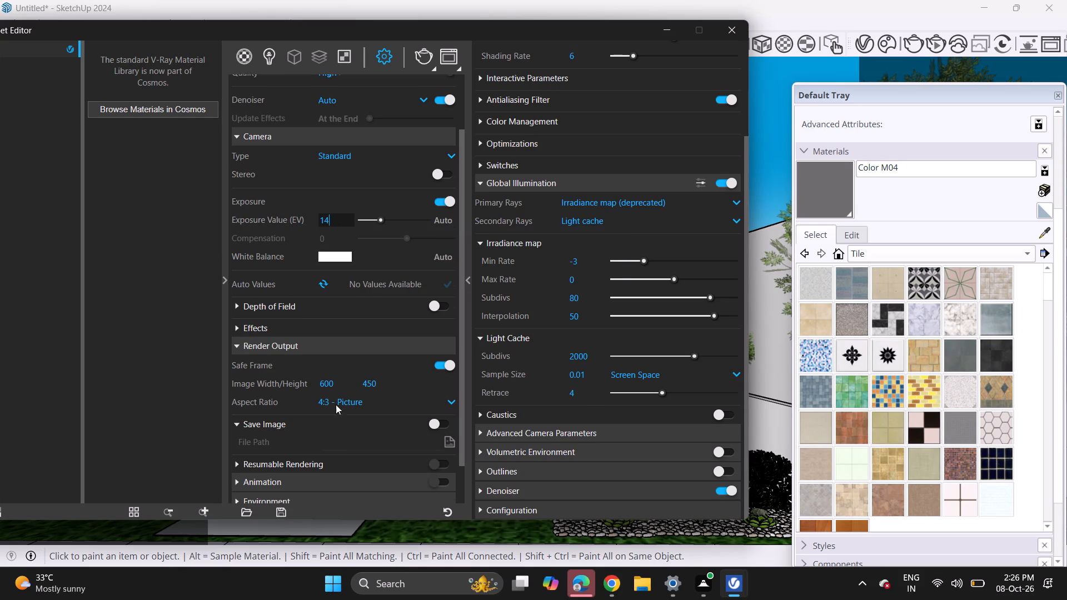
drag(337, 332, 296, 332)
double_click(295, 332)
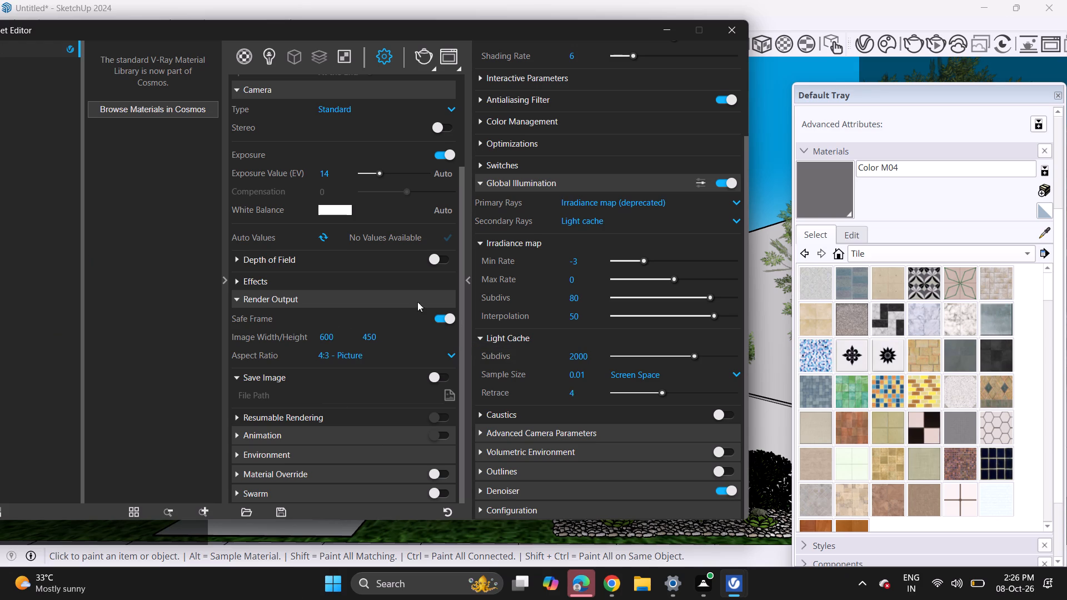
drag(347, 343, 334, 338)
drag(318, 334, 297, 334)
click(341, 337)
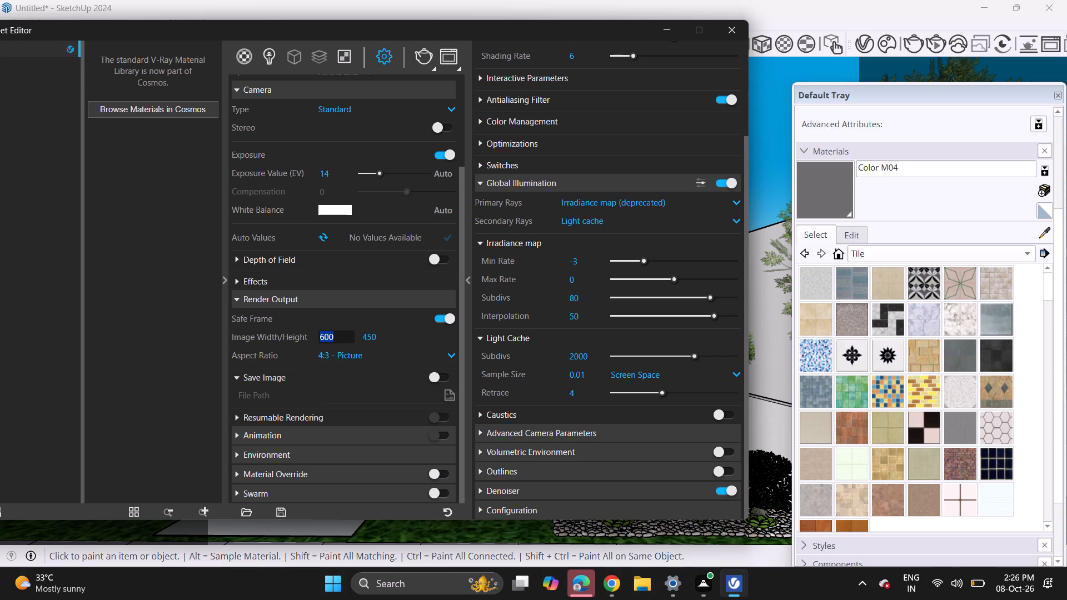
double_click(341, 337)
drag(320, 332, 308, 330)
click(307, 330)
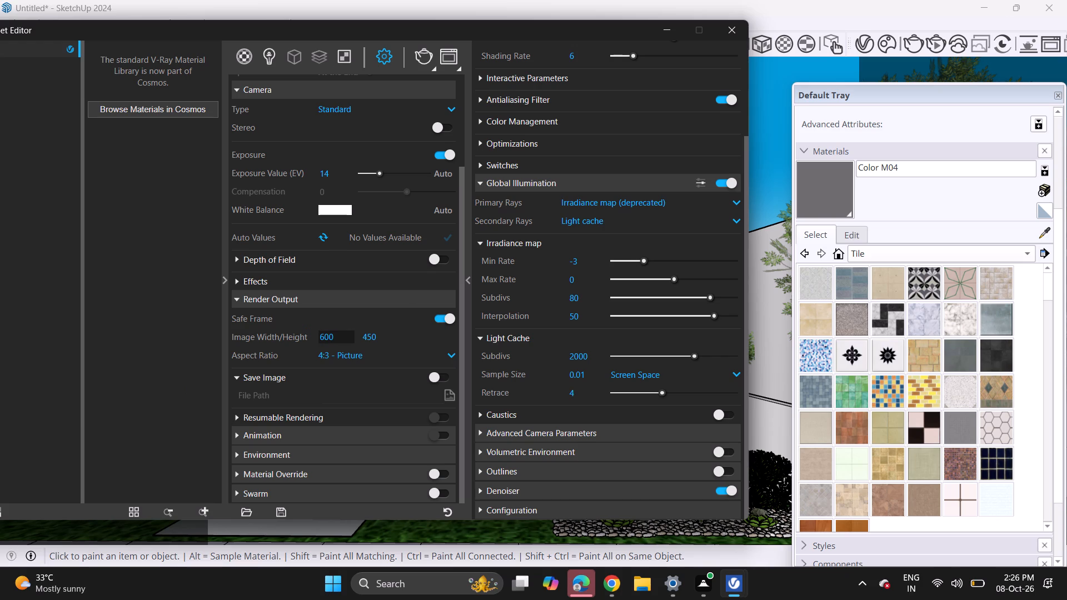
double_click(342, 337)
text(2500)
key(Return)
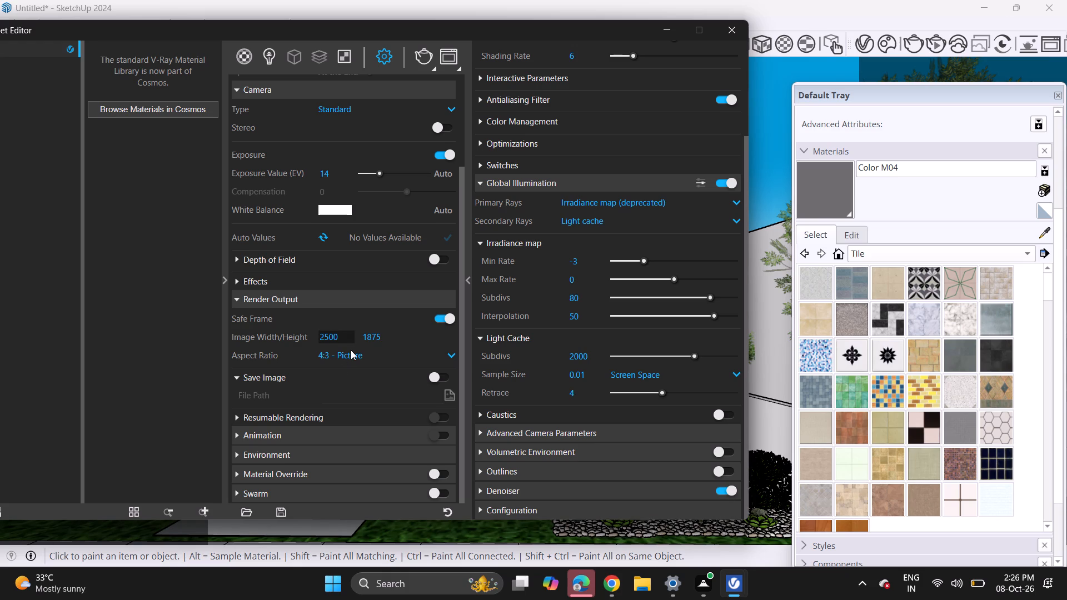
Change the render output aspect ratio to 16:9 - Widescreen.
click(350, 353)
click(367, 370)
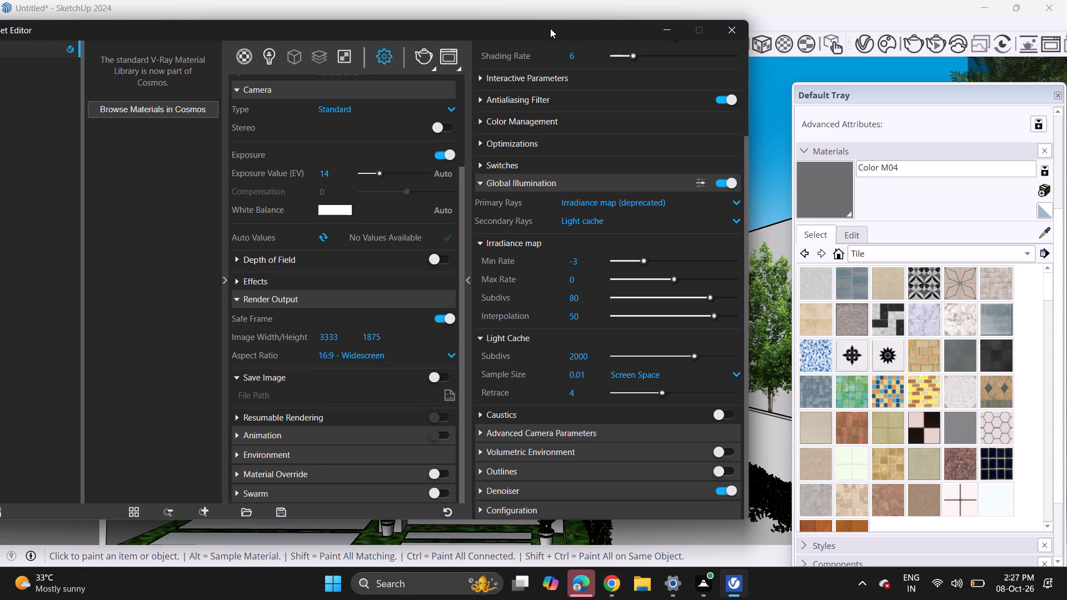
Move the V-Ray Asset Editor window out of the way to uncover the house in the model view.
drag(550, 32, 550, 78)
drag(550, 111, 550, 132)
drag(550, 464, 554, 426)
click(553, 68)
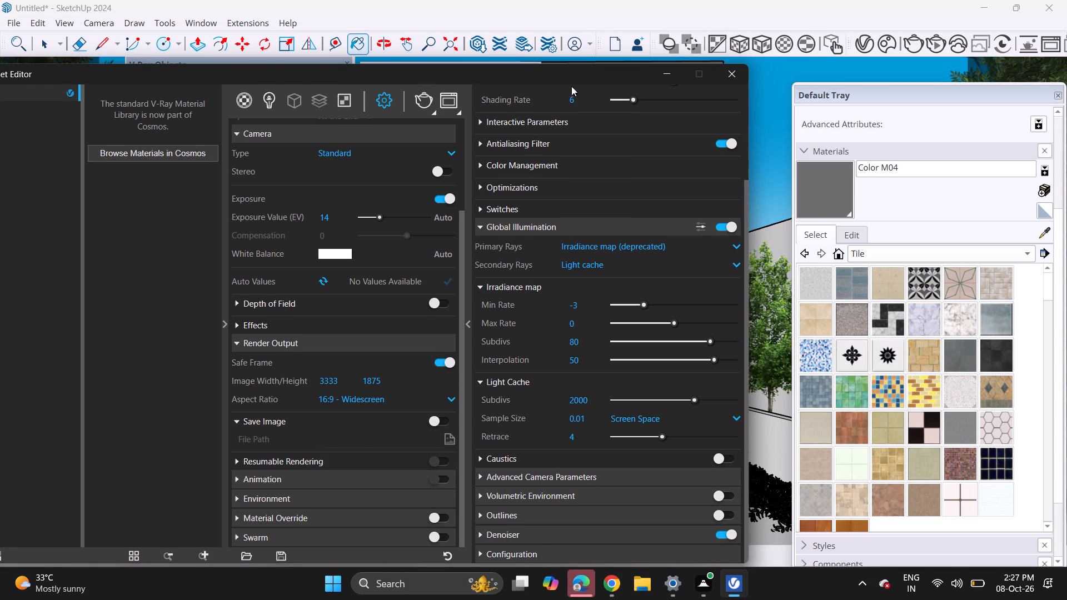
drag(592, 98, 933, 130)
drag(526, 74, 544, 413)
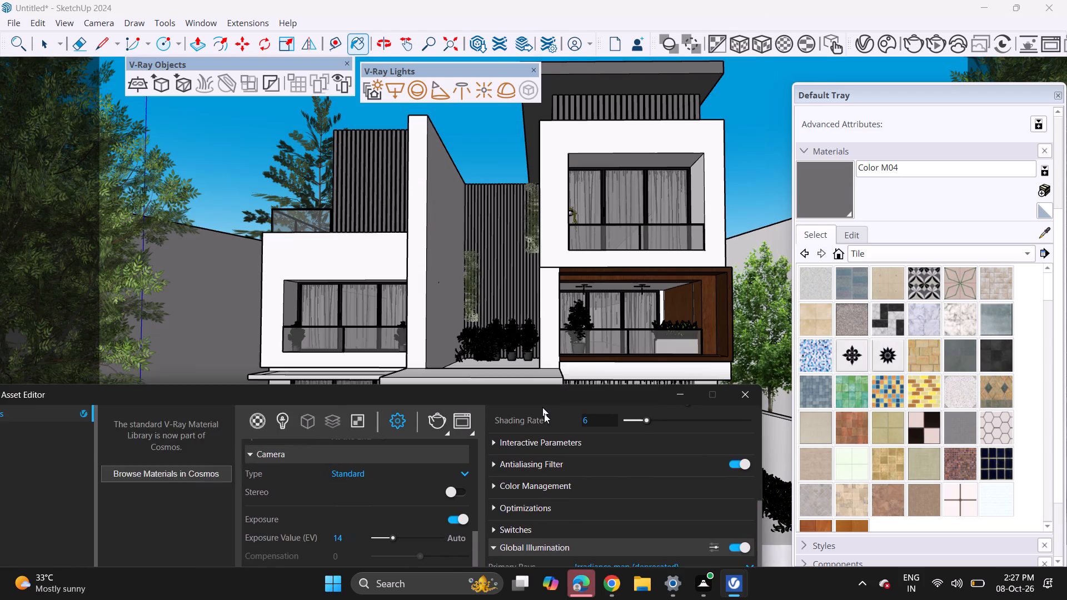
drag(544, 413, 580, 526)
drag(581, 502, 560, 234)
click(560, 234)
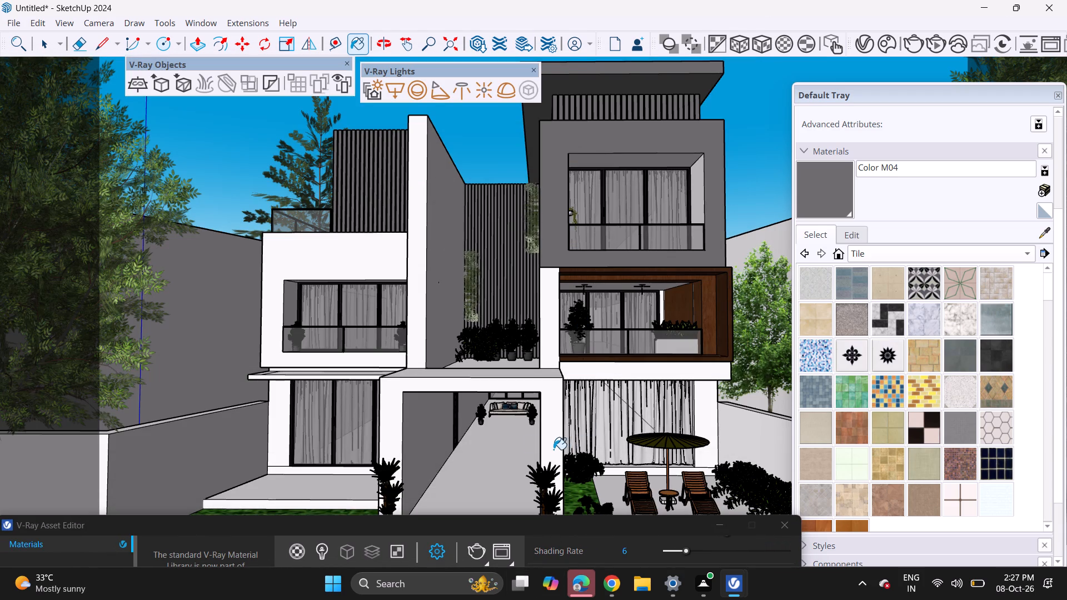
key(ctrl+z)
Bring the V-Ray Asset Editor back into full view and review the render quality and global illumination settings.
ctrl+drag(359, 531, 370, 502)
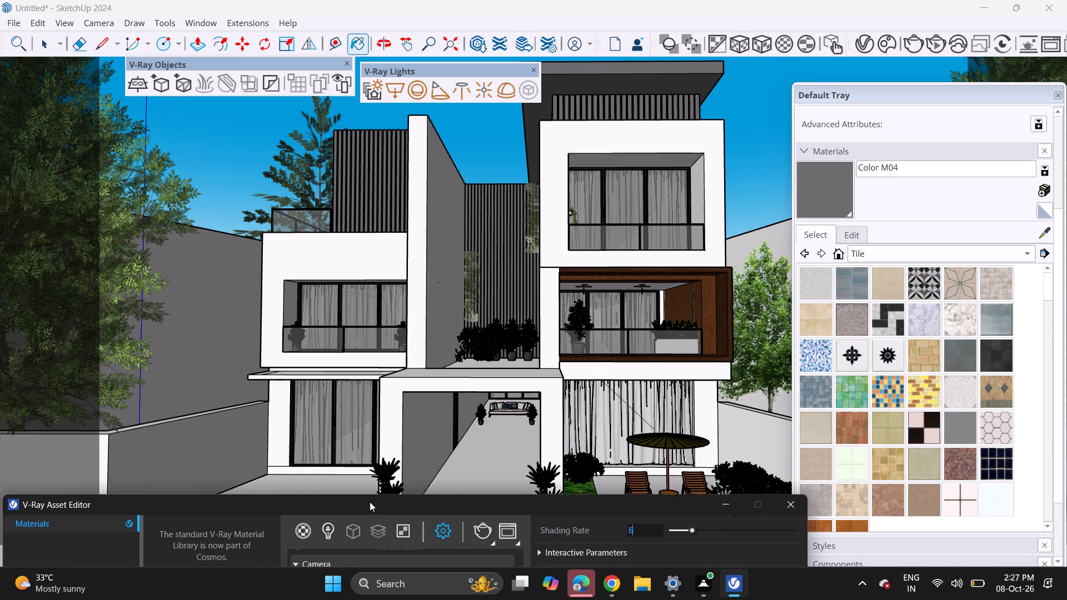
ctrl+drag(370, 502, 418, 32)
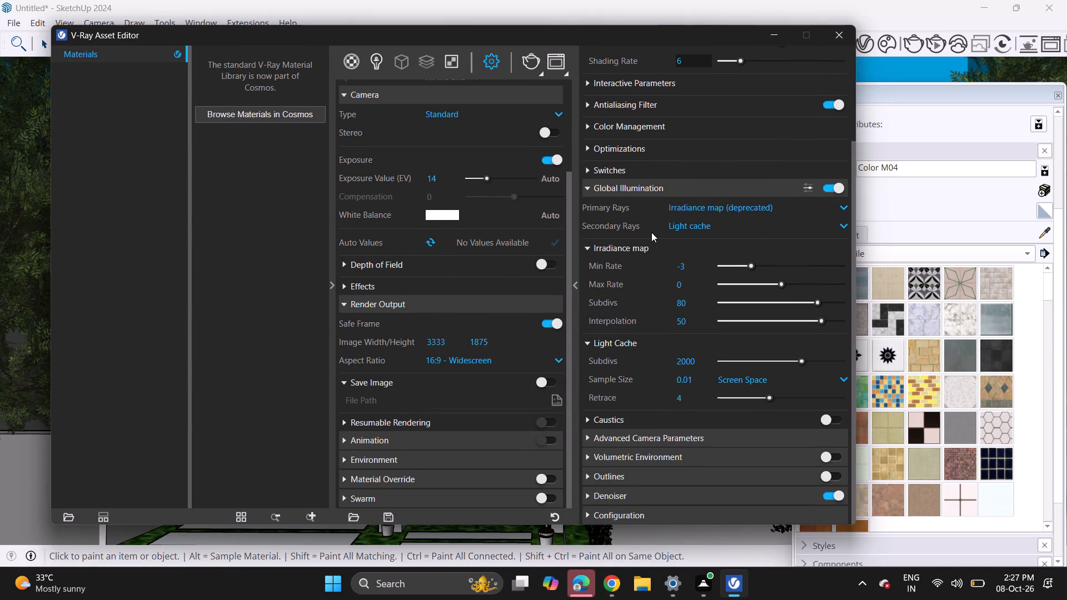
scroll(636, 180, up, 4)
scroll(675, 98, up, 3)
click(702, 97)
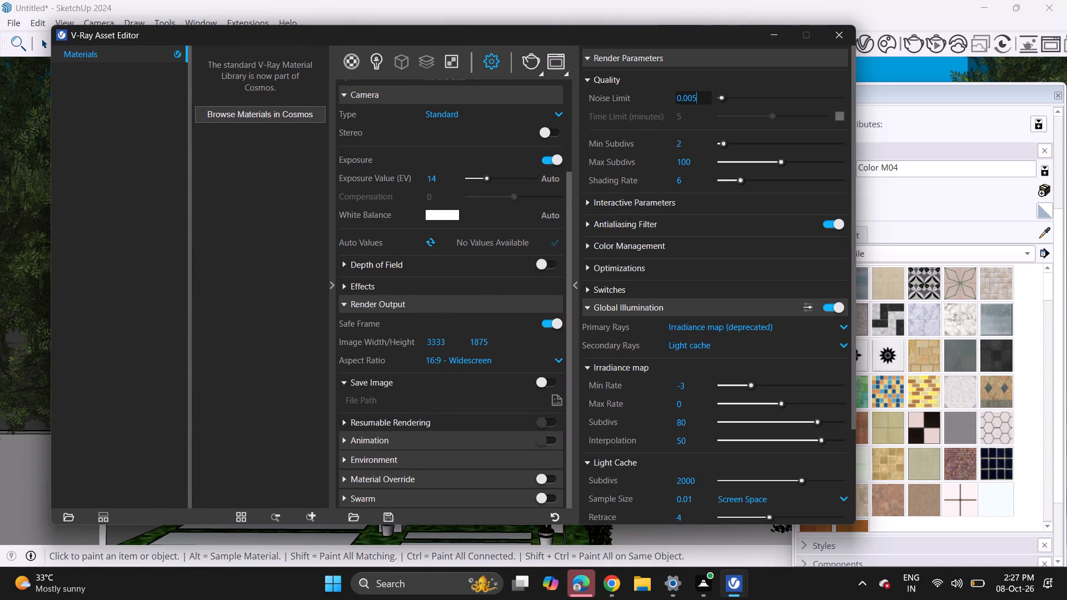
scroll(701, 387, down, 5)
Set the render output image width to 2500, keeping the 16:9 - Widescreen aspect ratio.
click(449, 340)
drag(449, 340, 448, 341)
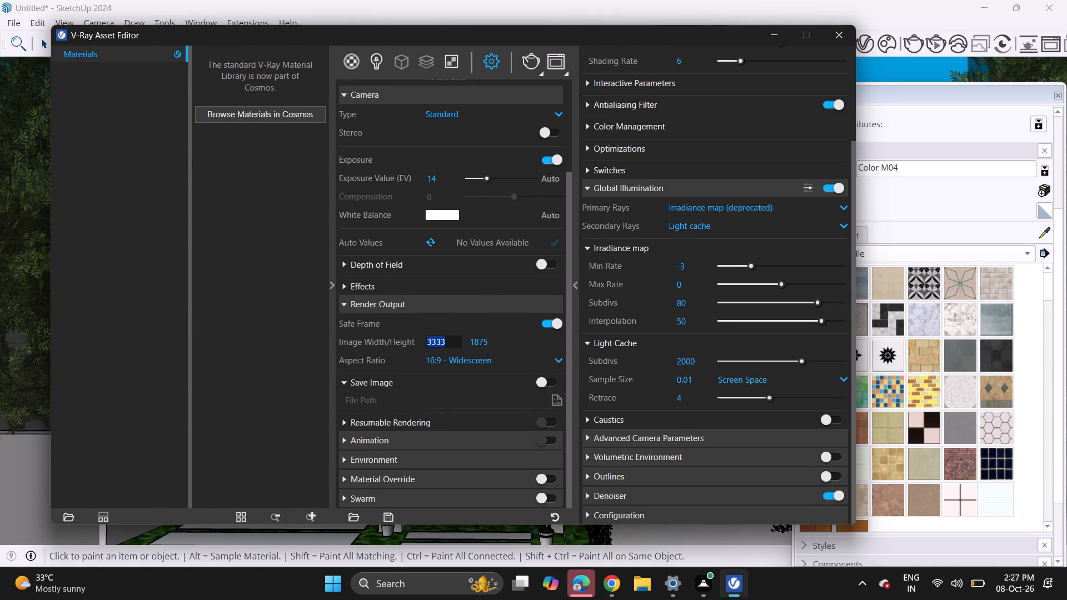
drag(448, 341, 425, 340)
text(25)
text(00)
key(Return)
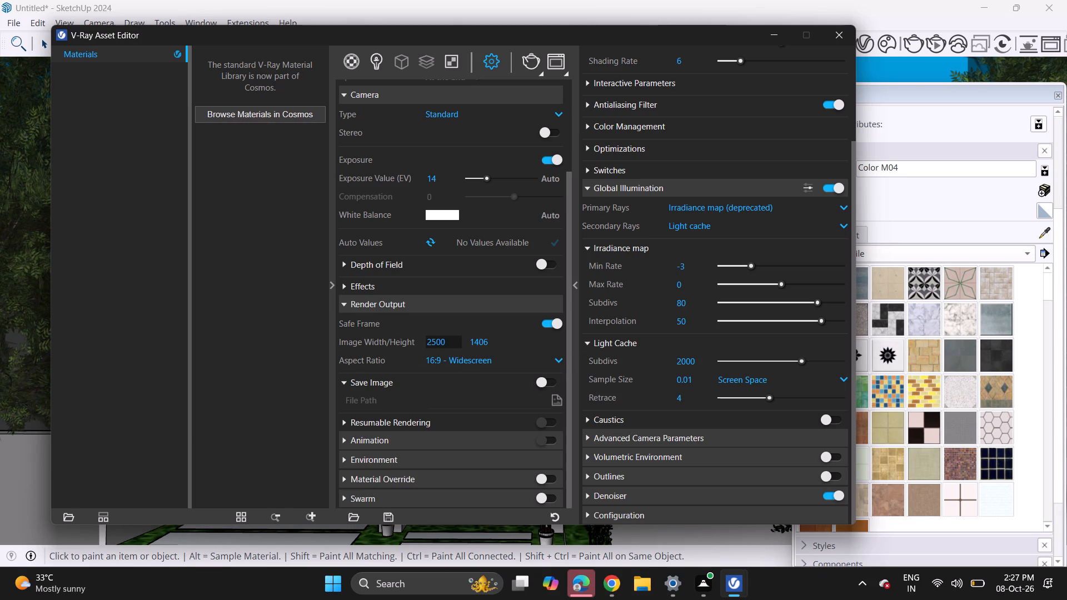
Close the V-Ray Asset Editor and start the V-Ray render of the house exterior.
scroll(462, 450, down, 2)
scroll(468, 467, up, 3)
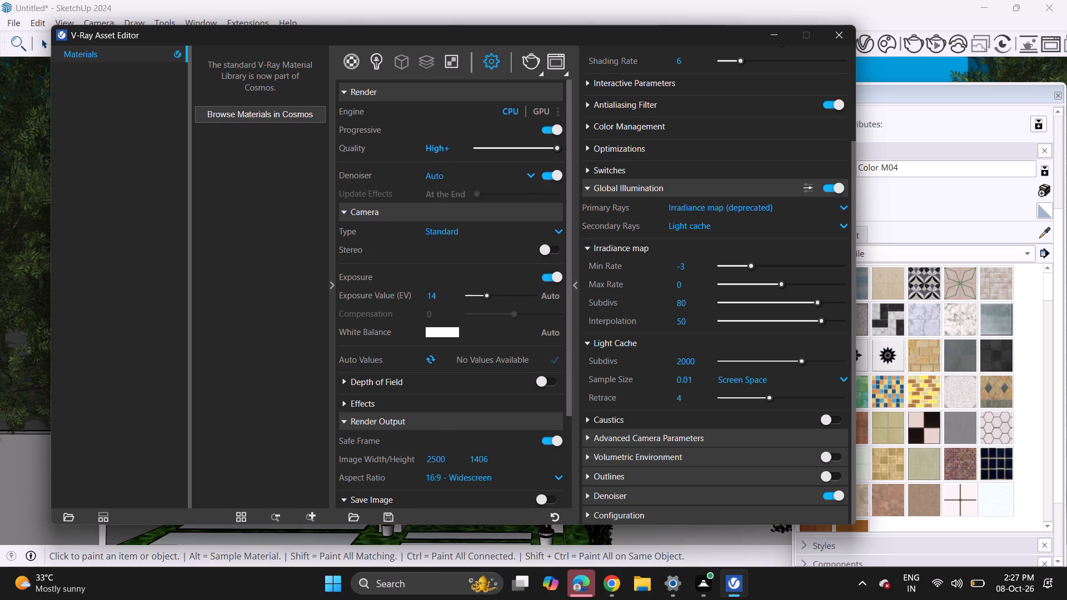
scroll(406, 166, up, 4)
click(836, 34)
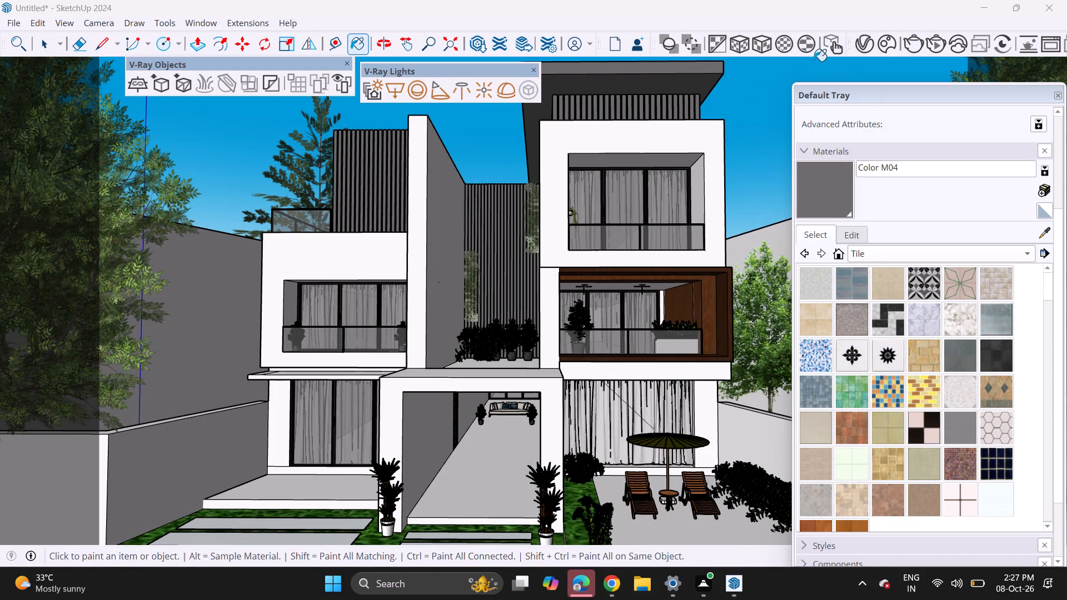
click(911, 43)
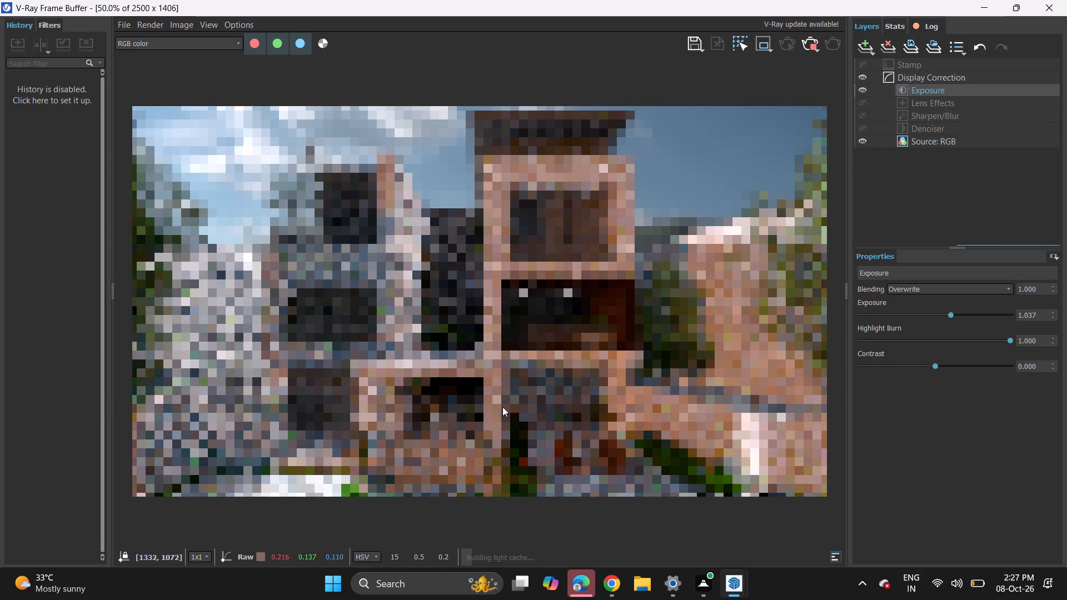
Examine the in-progress render of the house in the V-Ray Frame Buffer, both as a whole and close up.
scroll(499, 414, down, 2)
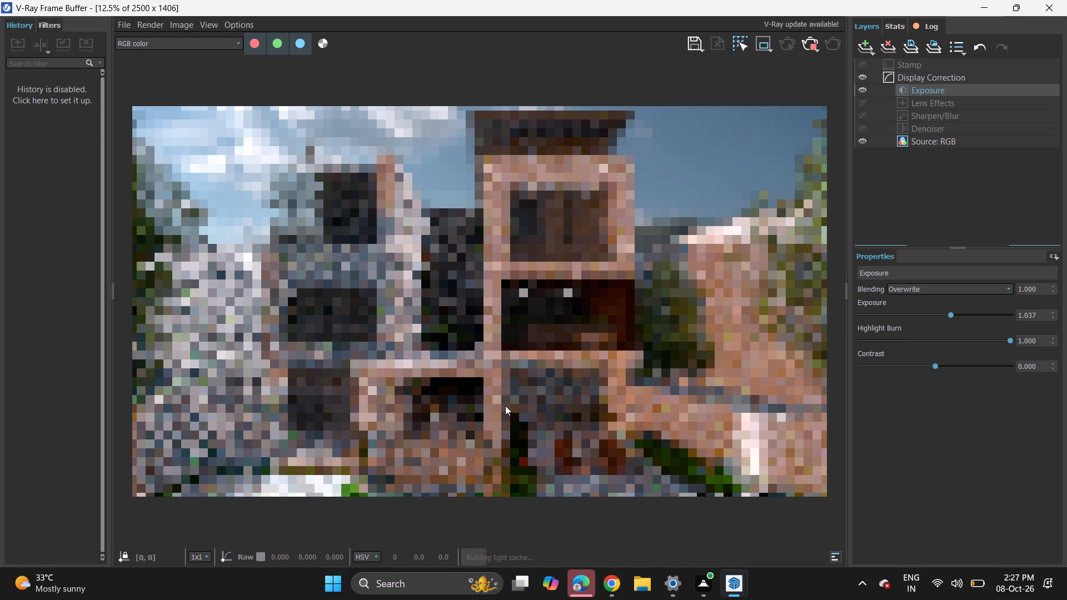
scroll(507, 401, down, 1)
scroll(609, 335, up, 1)
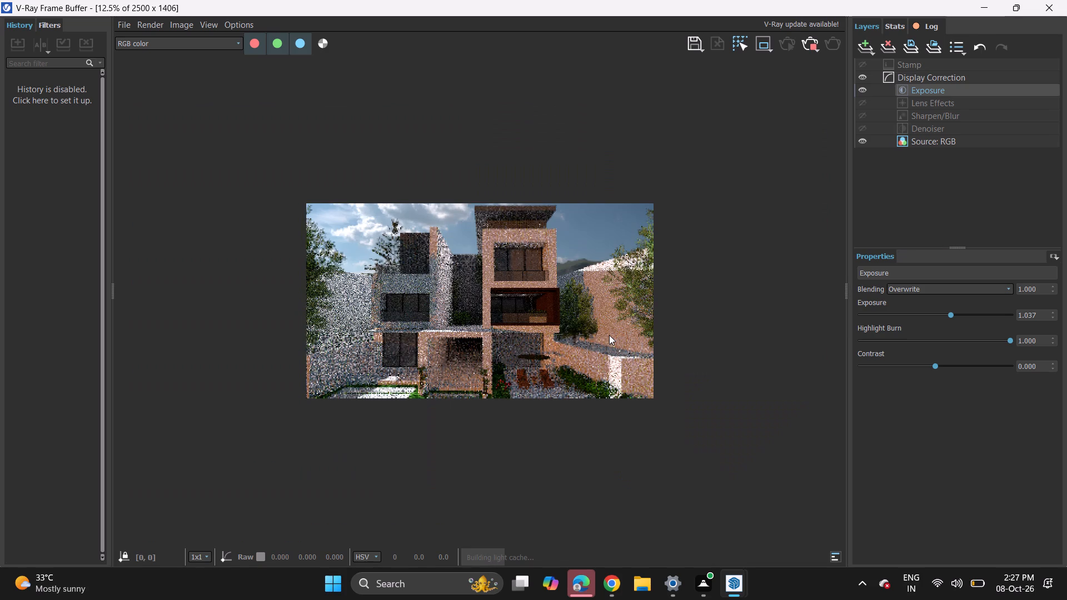
scroll(609, 335, up, 2)
scroll(490, 244, up, 1)
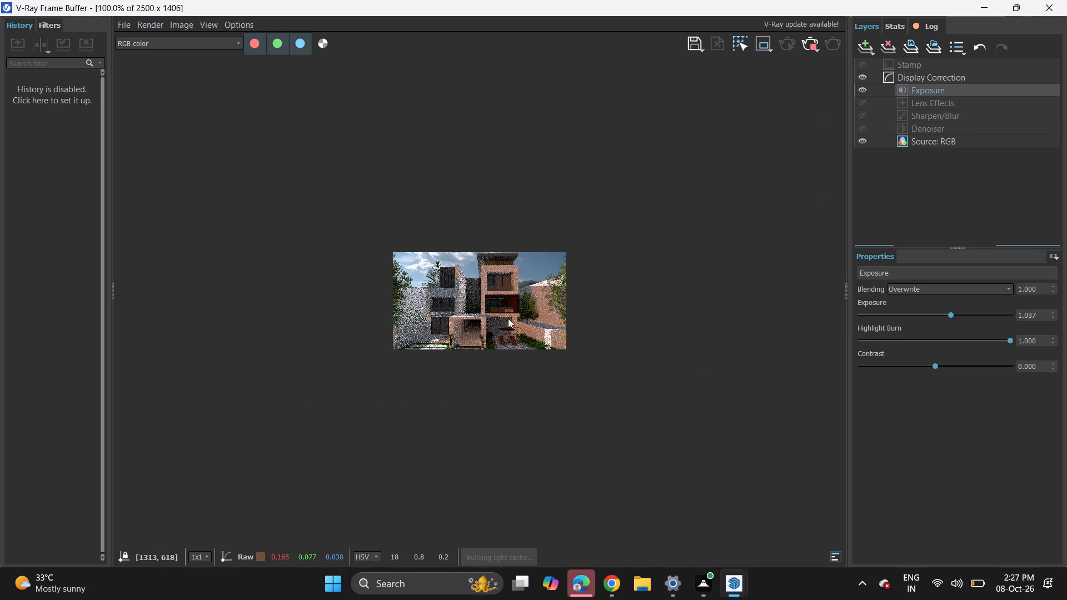
scroll(510, 328, down, 3)
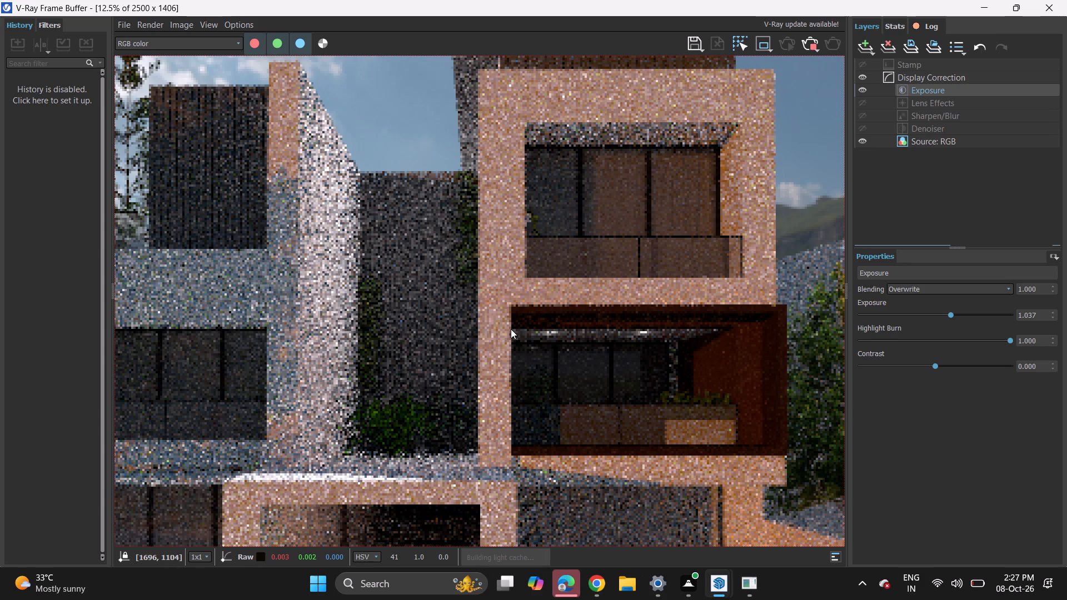
scroll(513, 327, down, 1)
scroll(513, 327, up, 2)
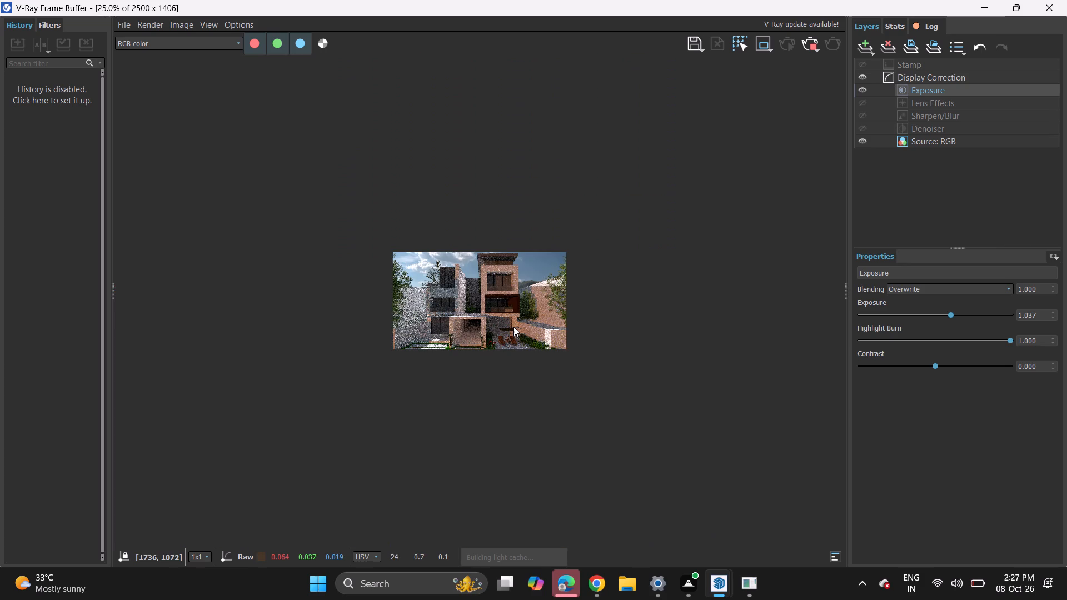
scroll(513, 327, up, 2)
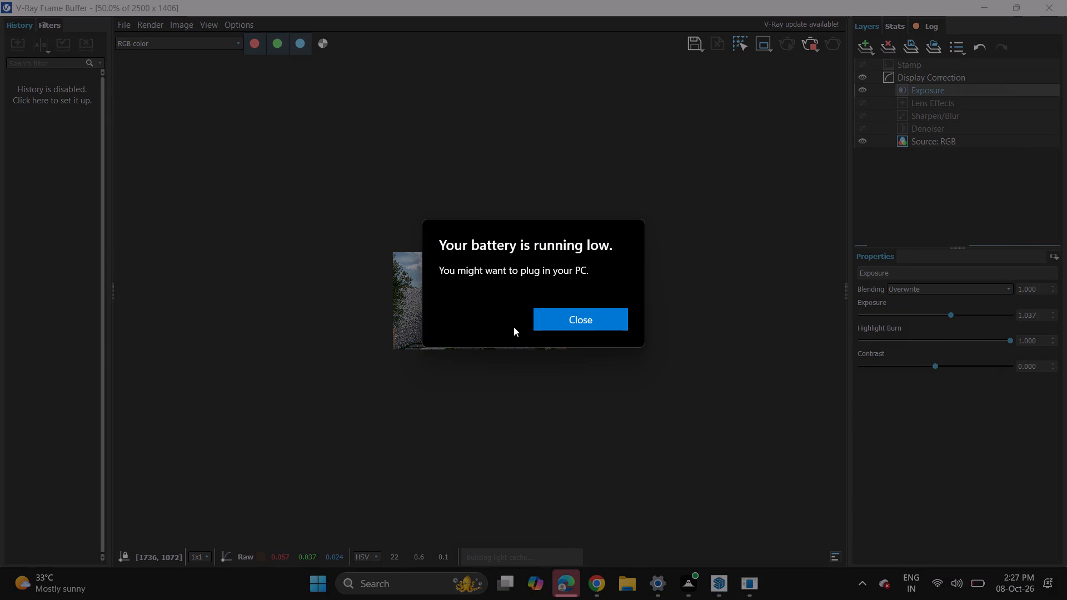
Dismiss the low-battery notification covering the render.
click(602, 316)
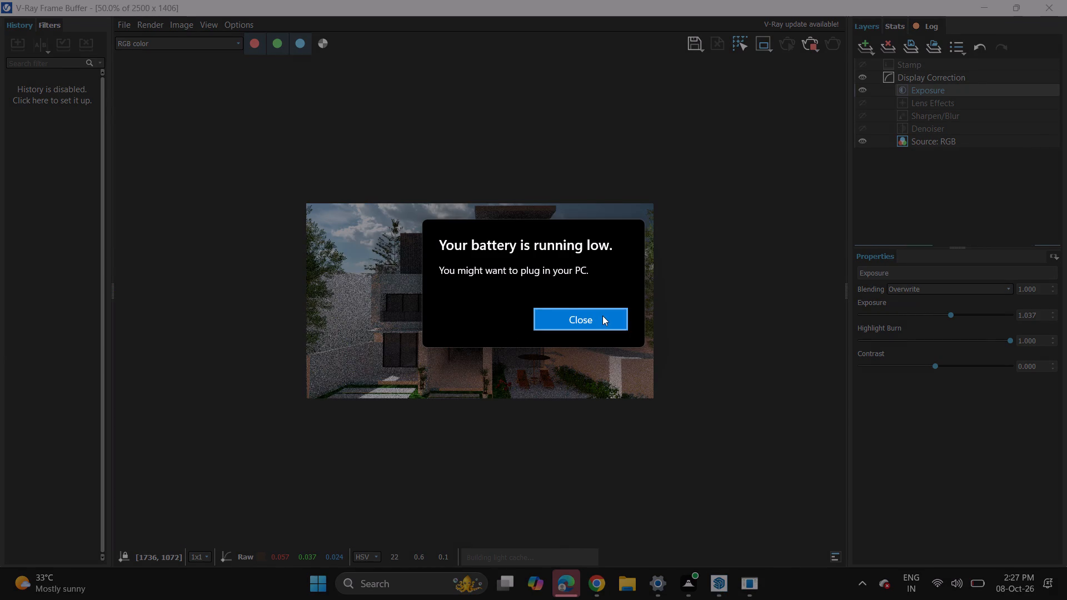
Inspect the wood-framed balcony, the neighbouring walls and the whole facade in the render while the light cache builds.
scroll(547, 297, up, 2)
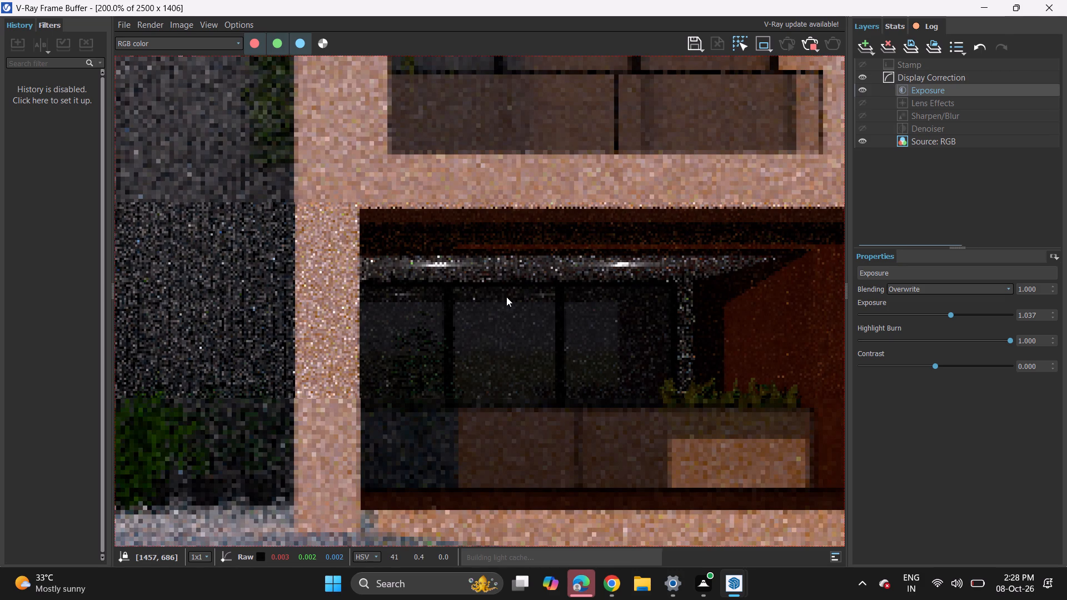
scroll(497, 310, down, 3)
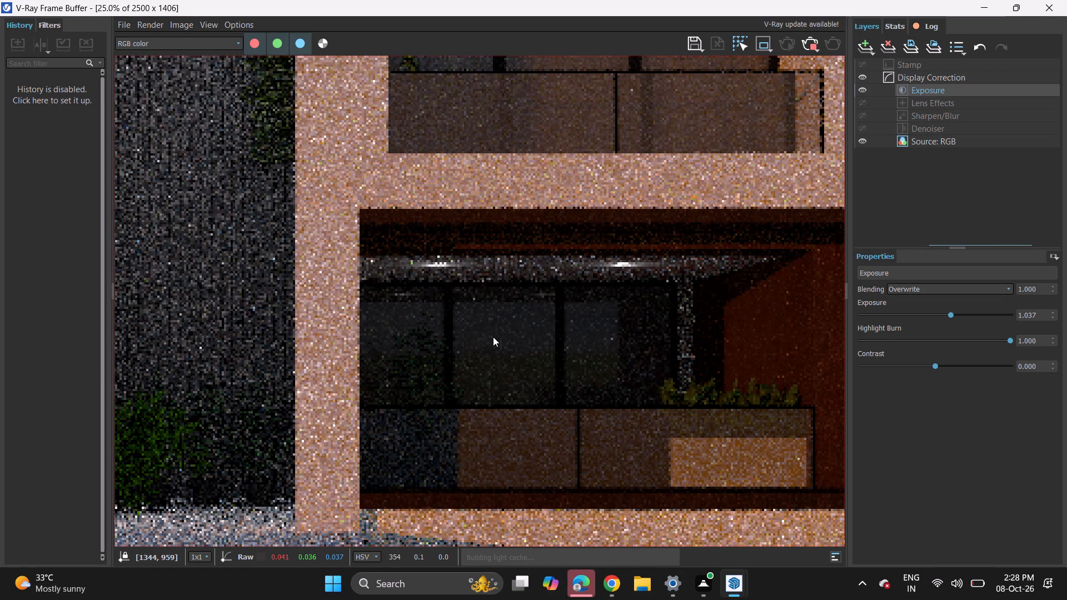
scroll(493, 334, down, 2)
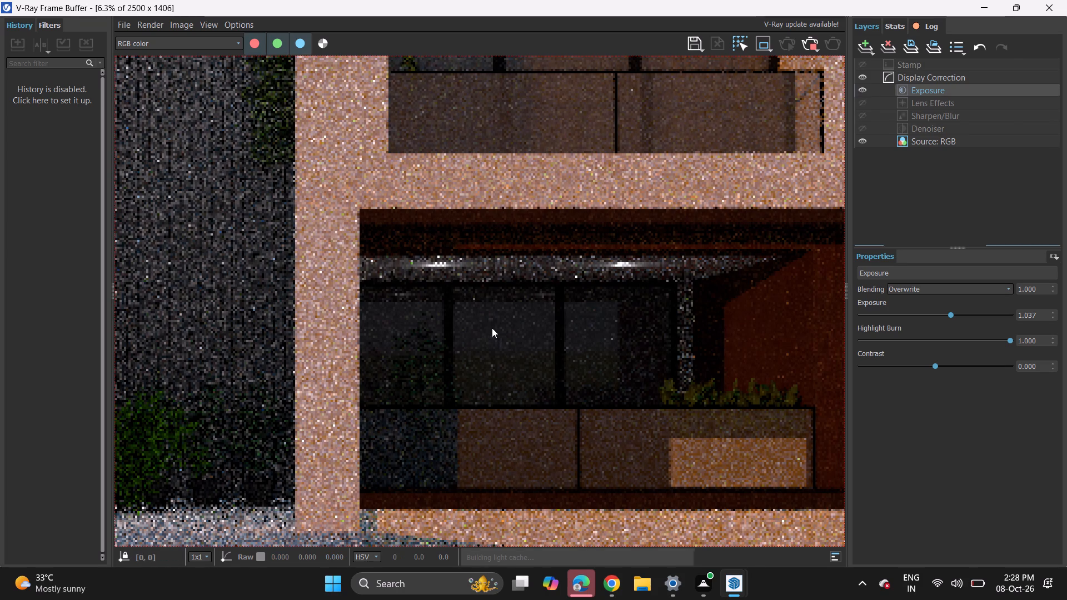
scroll(491, 327, down, 2)
scroll(525, 273, up, 2)
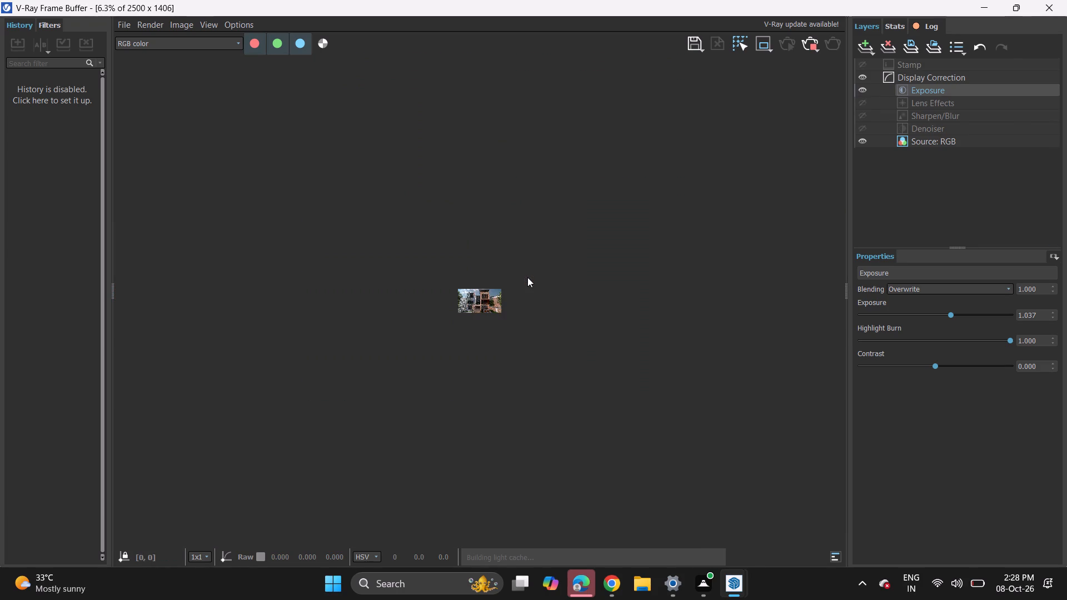
scroll(527, 278, up, 2)
scroll(448, 316, up, 2)
scroll(458, 306, down, 1)
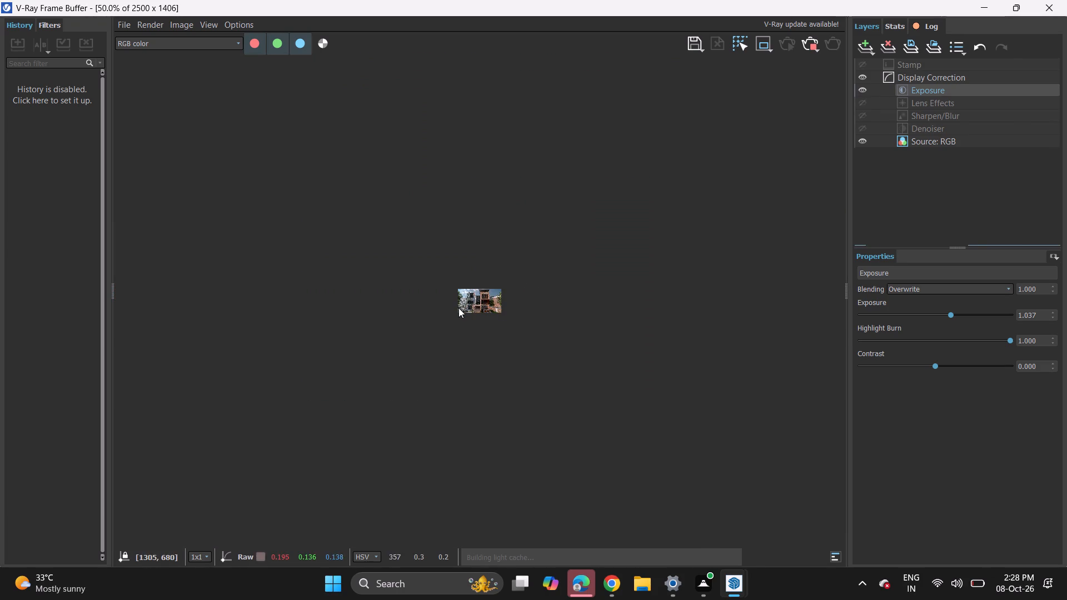
scroll(475, 306, down, 3)
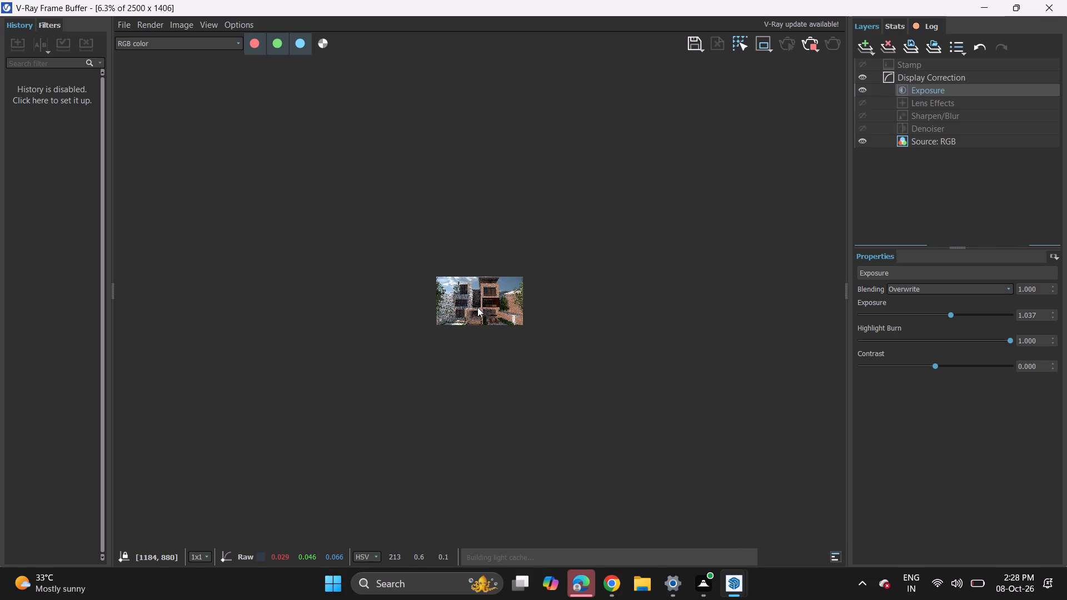
scroll(462, 310, up, 5)
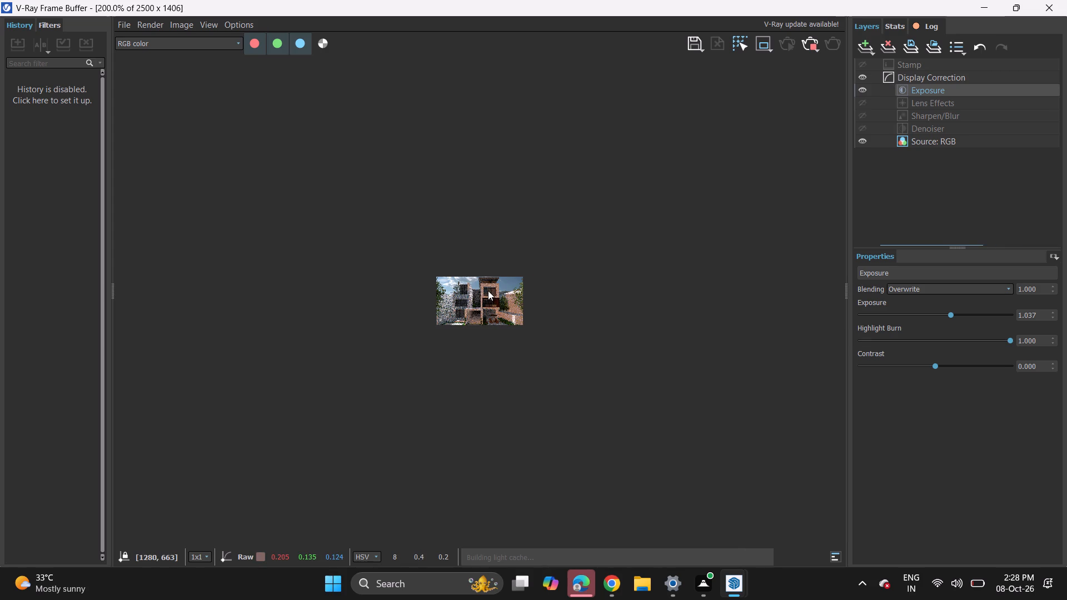
scroll(488, 291, up, 5)
scroll(488, 291, down, 1)
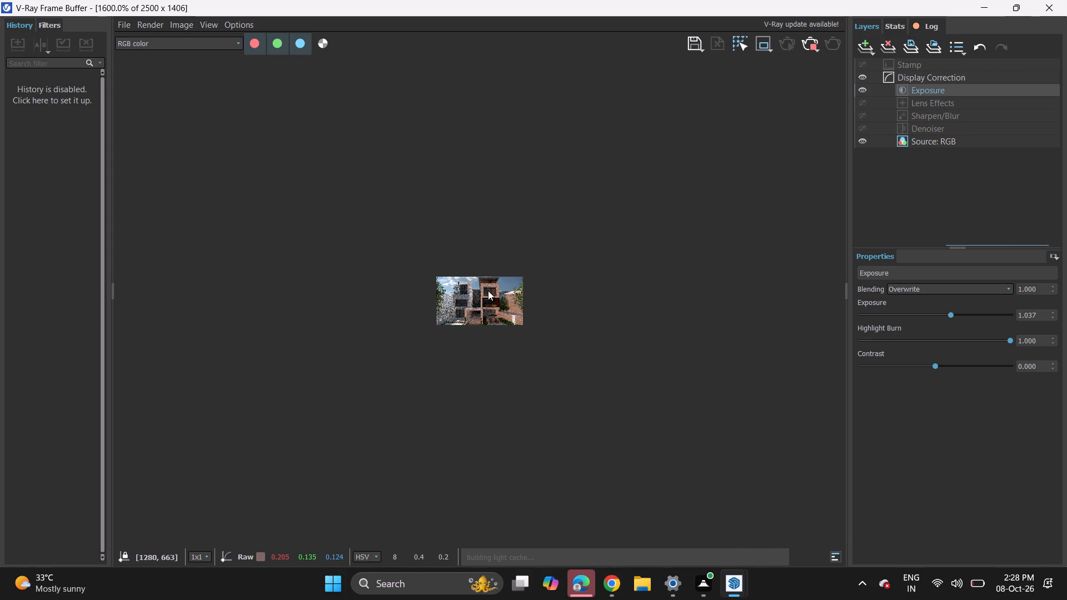
scroll(488, 291, down, 3)
scroll(488, 291, up, 4)
scroll(488, 291, down, 3)
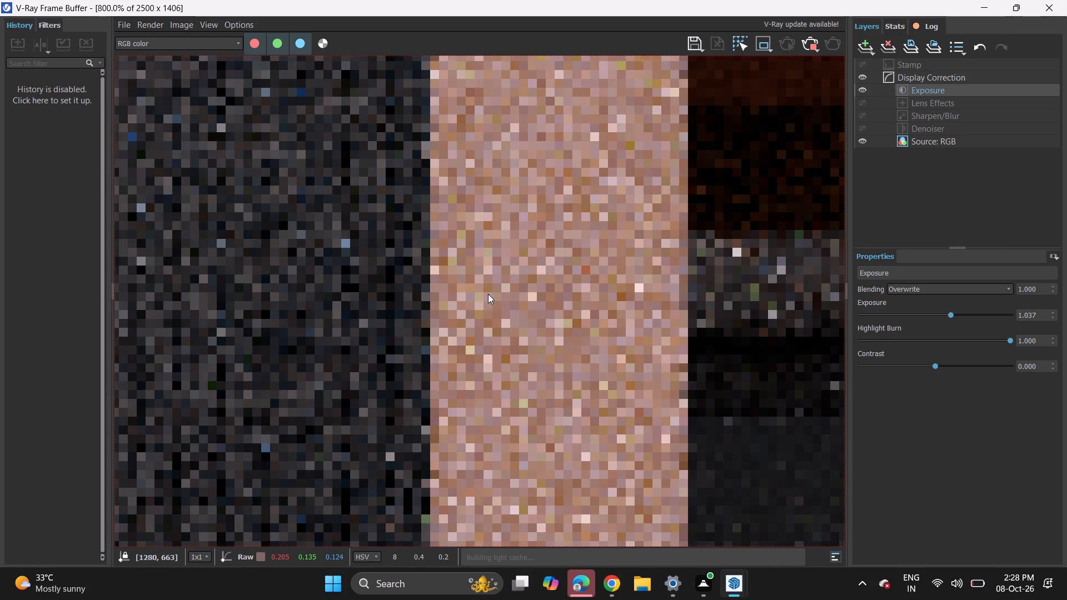
scroll(480, 307, down, 3)
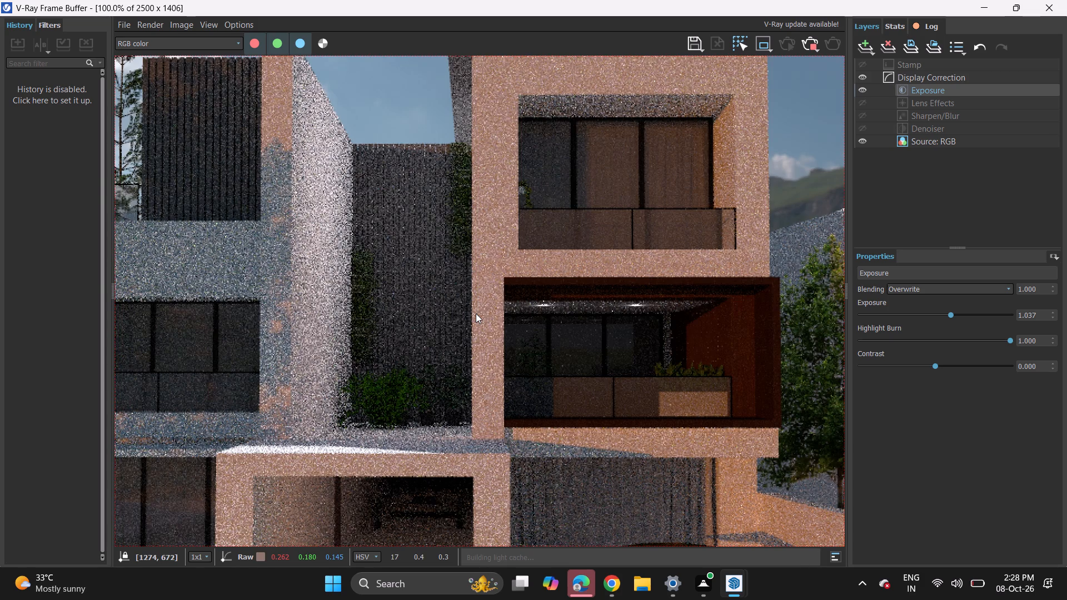
scroll(476, 313, down, 1)
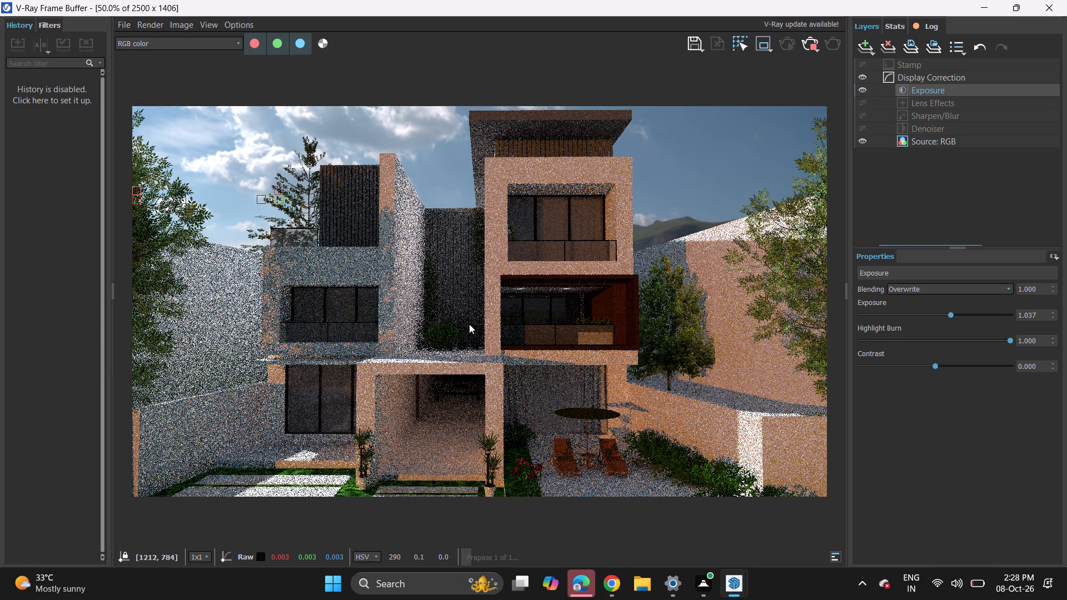
Check the facade, carport and patio in the render for noise and lighting during the prepass.
scroll(469, 324, up, 2)
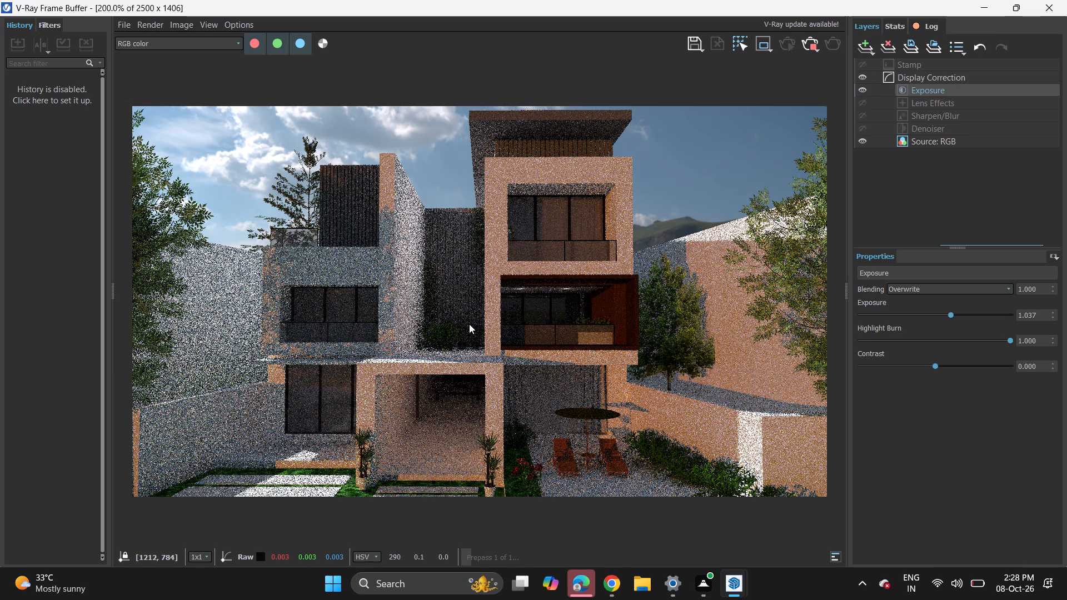
scroll(469, 324, down, 2)
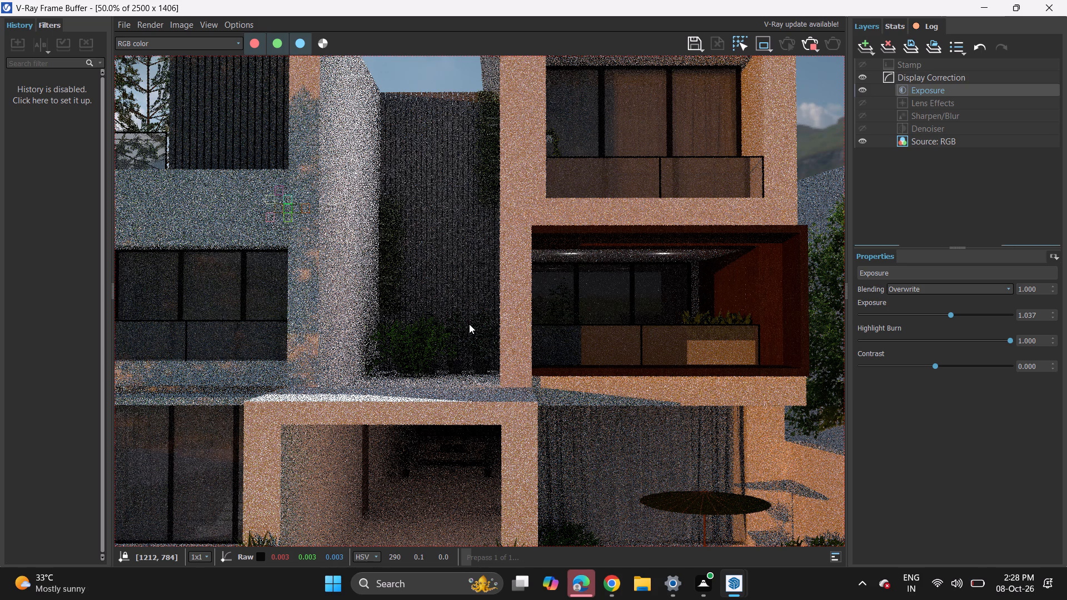
scroll(469, 324, down, 3)
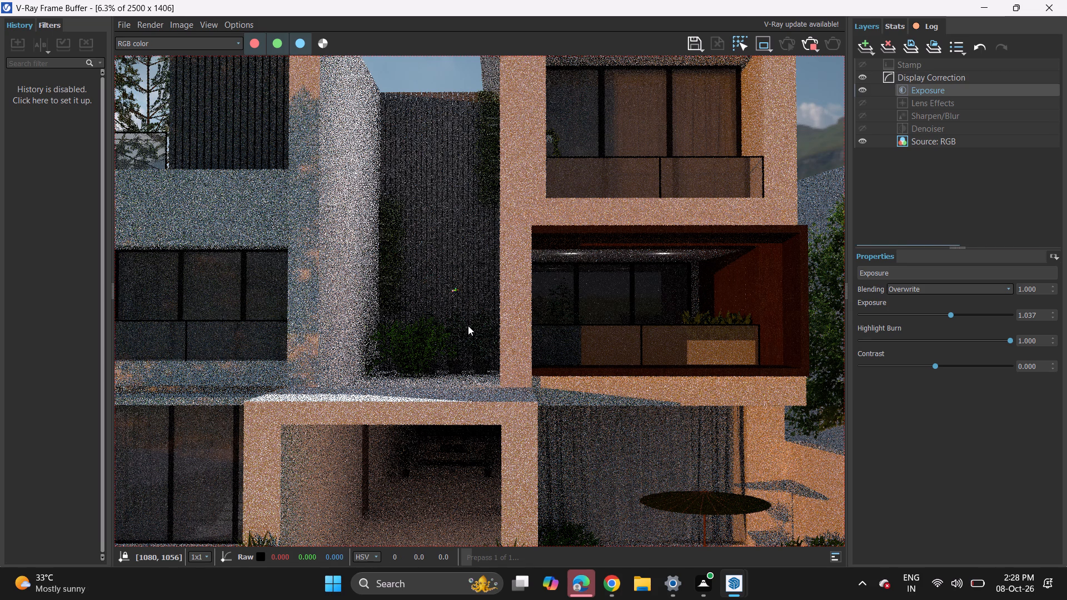
scroll(468, 326, down, 1)
scroll(468, 326, up, 2)
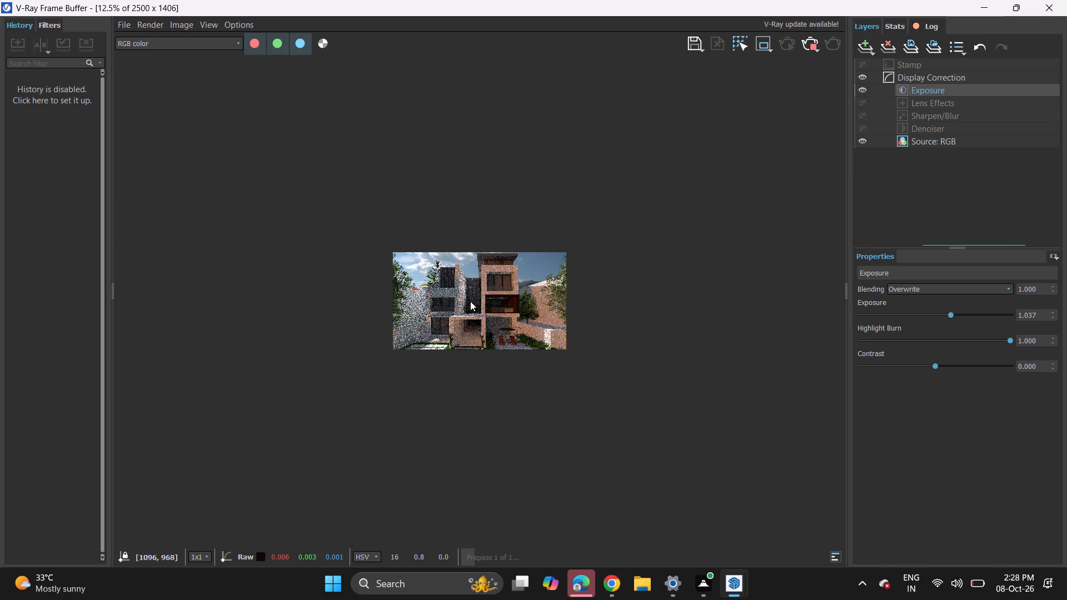
scroll(466, 282, up, 3)
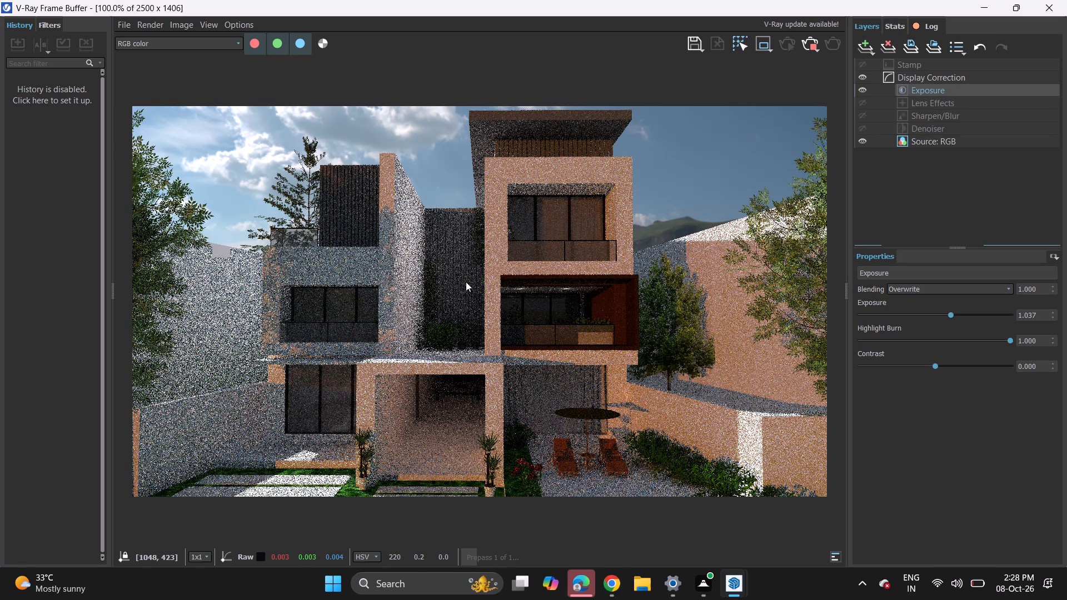
scroll(466, 282, up, 1)
Inspect the dark slatted wall and the adjoining facade column in the prepass render for noise, up close and as a whole.
scroll(466, 282, up, 2)
scroll(466, 282, down, 1)
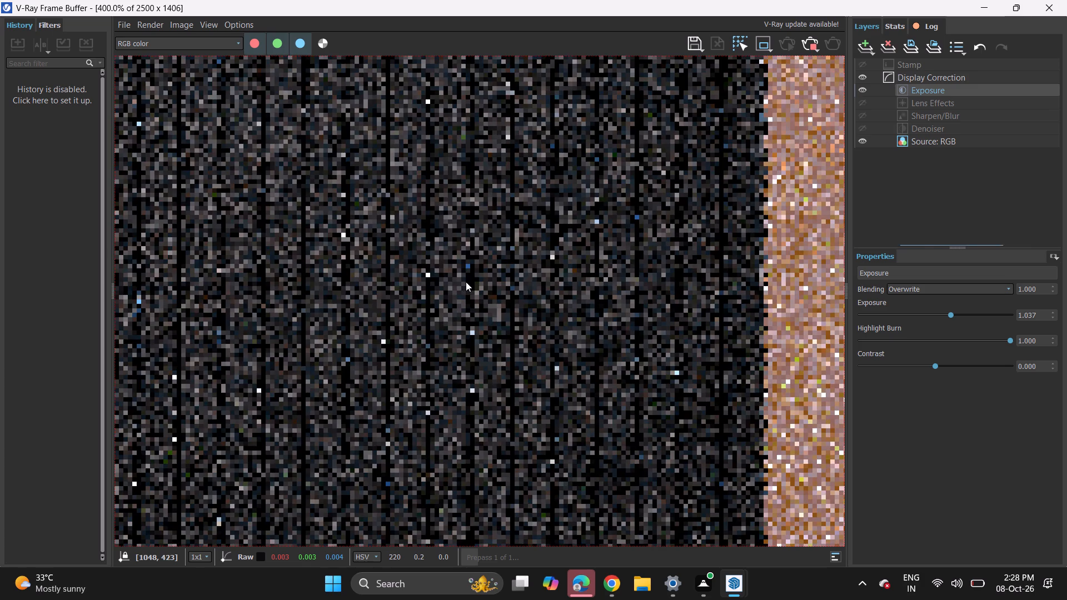
scroll(466, 282, down, 5)
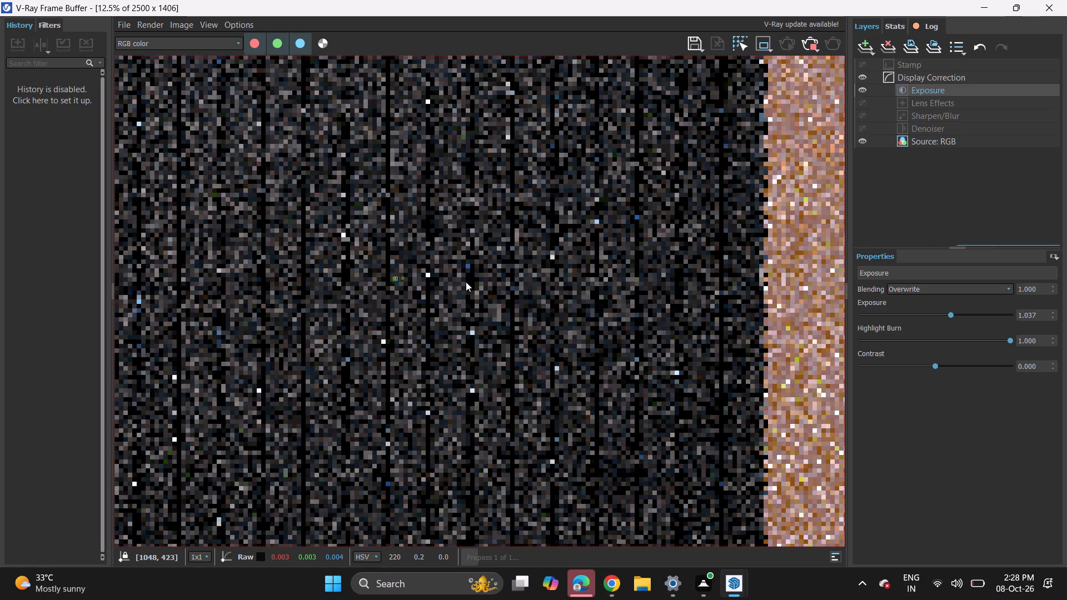
scroll(466, 282, down, 2)
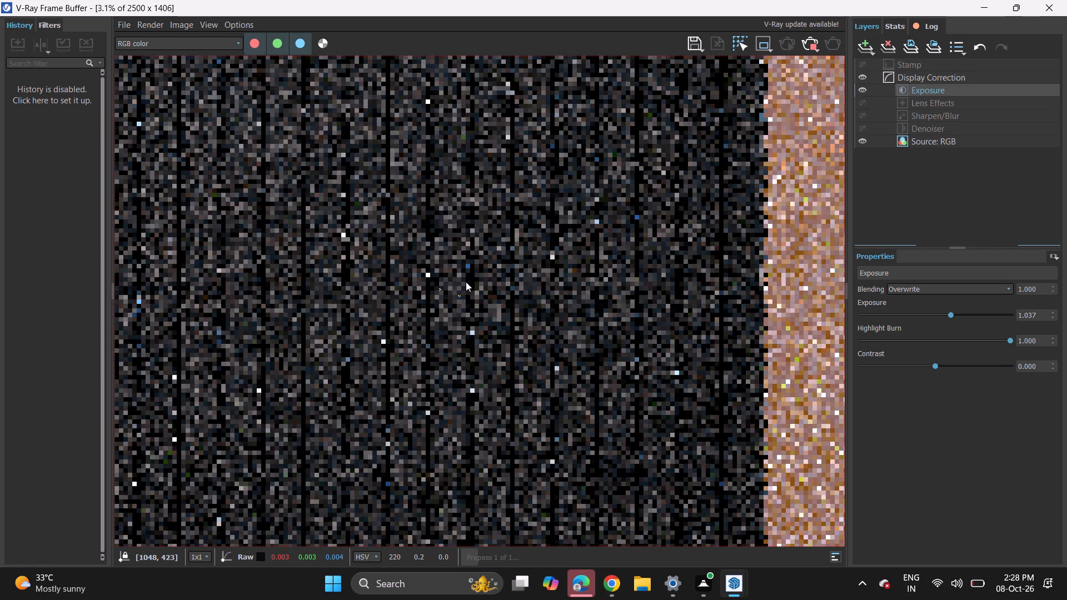
scroll(466, 282, down, 2)
scroll(466, 282, up, 3)
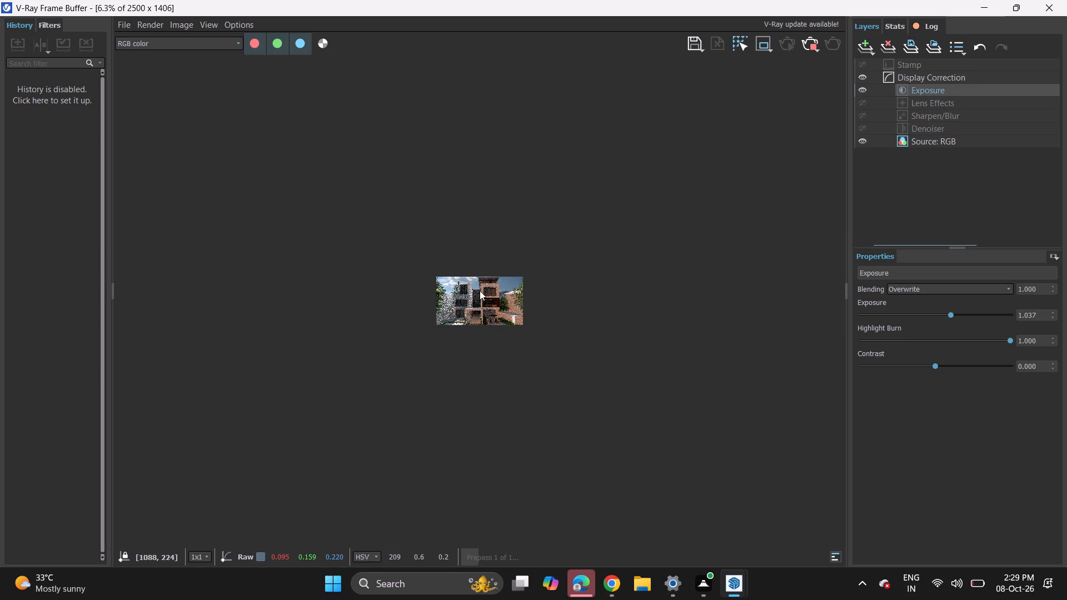
scroll(480, 291, up, 6)
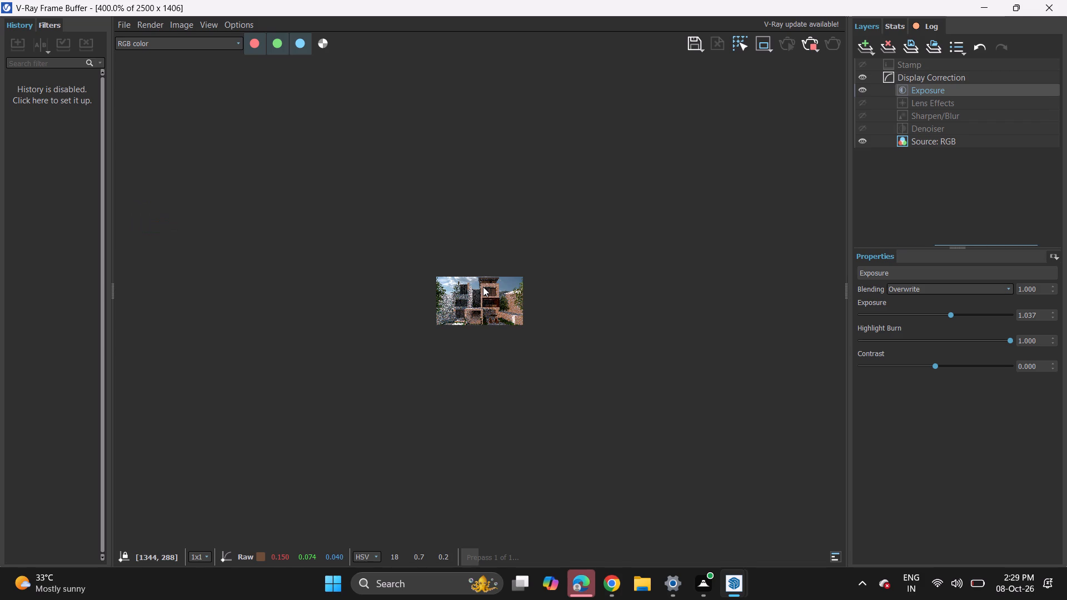
scroll(483, 287, up, 4)
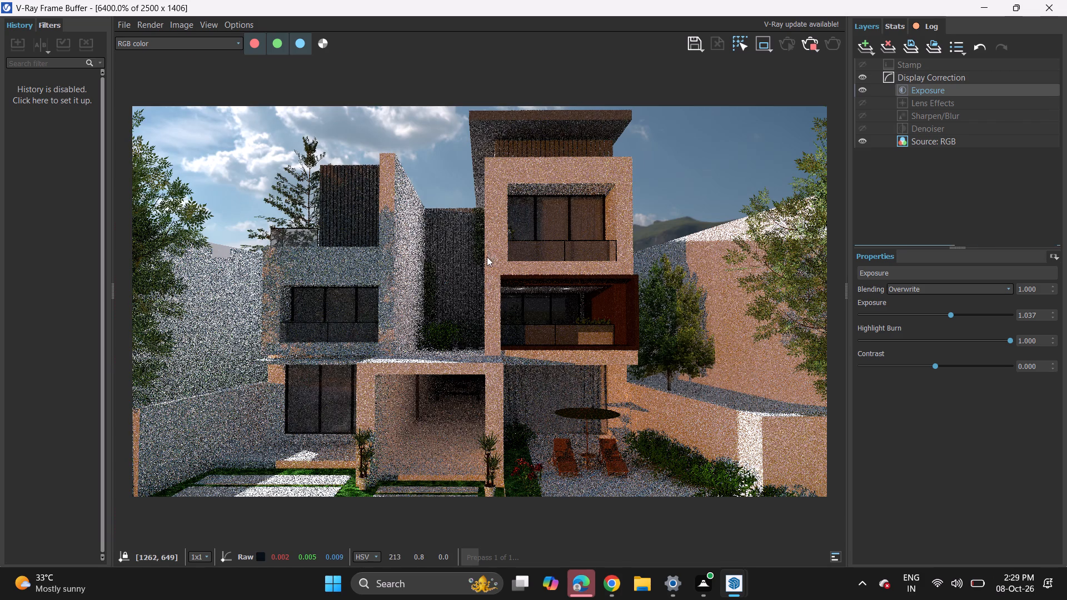
scroll(513, 292, down, 5)
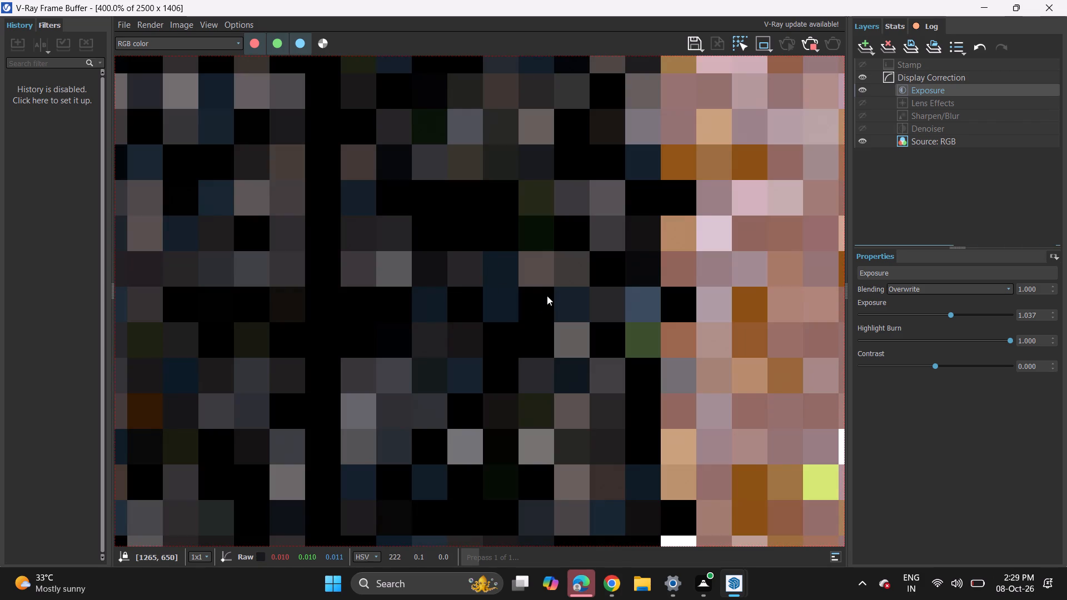
scroll(547, 296, down, 3)
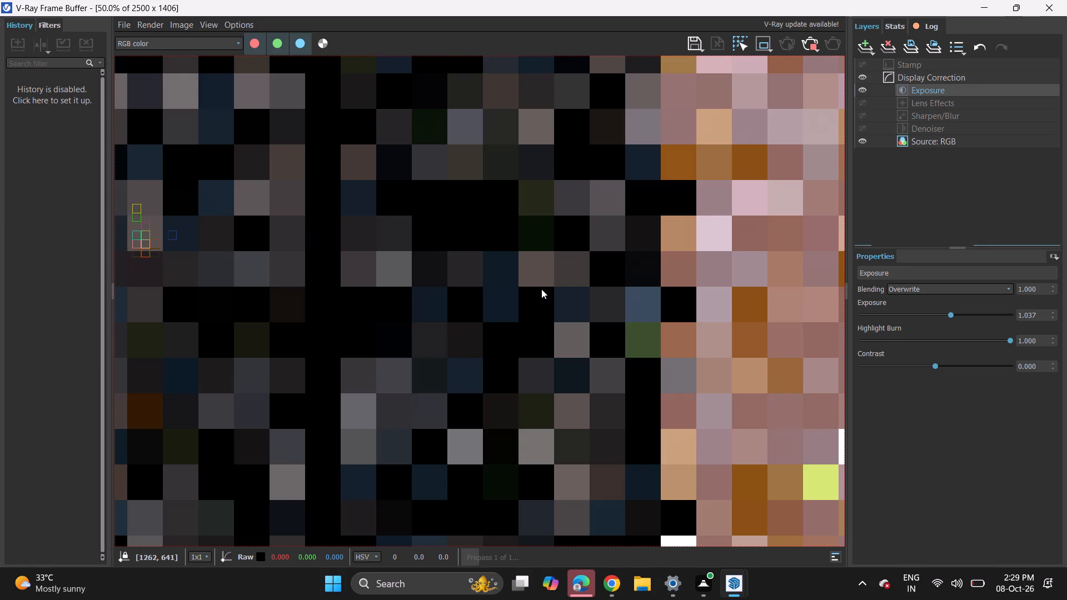
scroll(541, 289, down, 3)
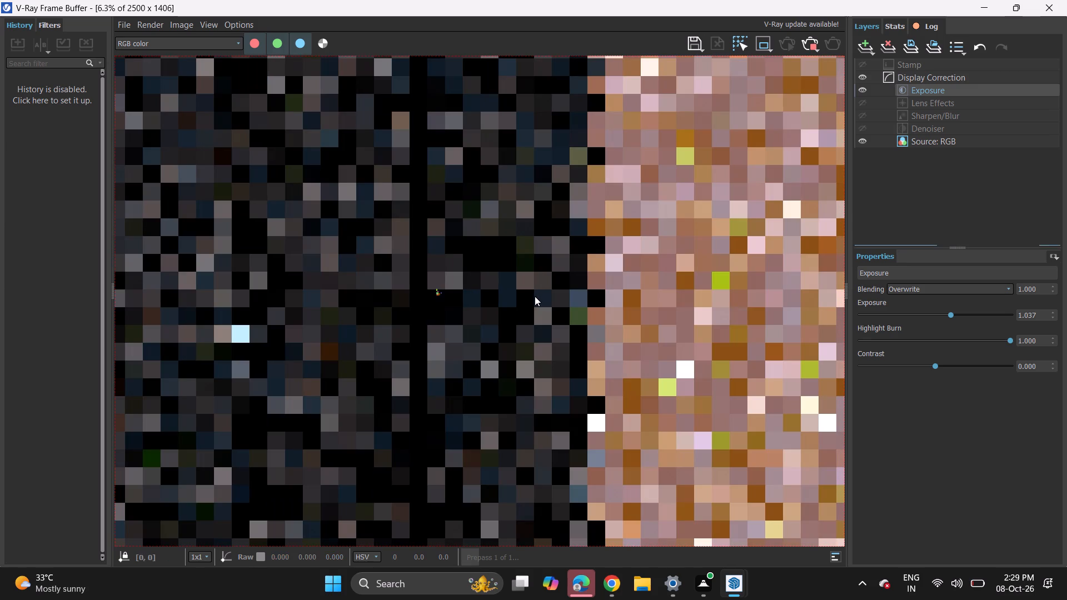
scroll(535, 296, down, 3)
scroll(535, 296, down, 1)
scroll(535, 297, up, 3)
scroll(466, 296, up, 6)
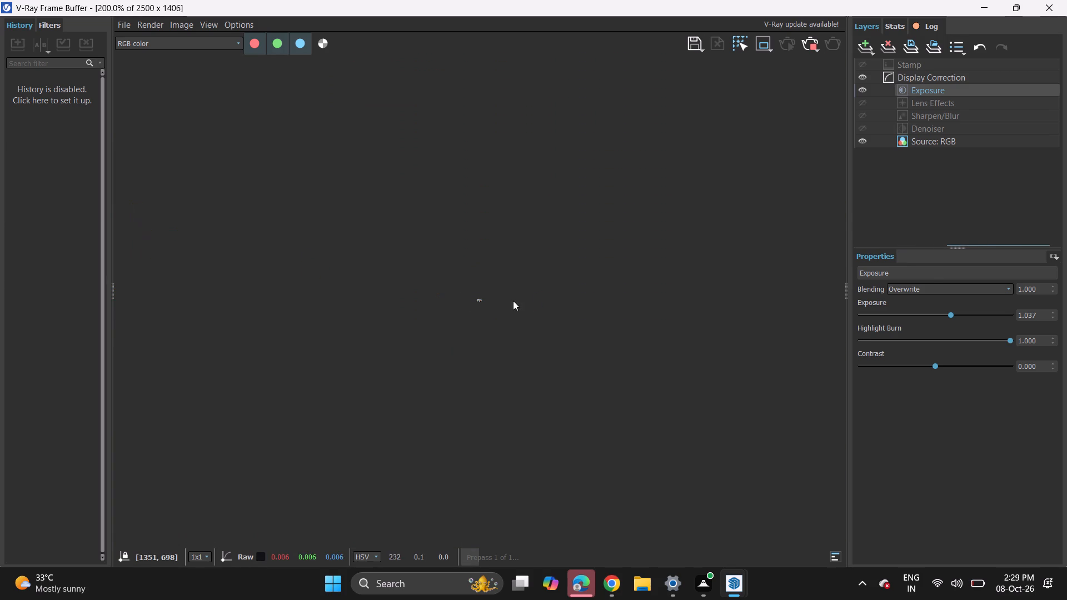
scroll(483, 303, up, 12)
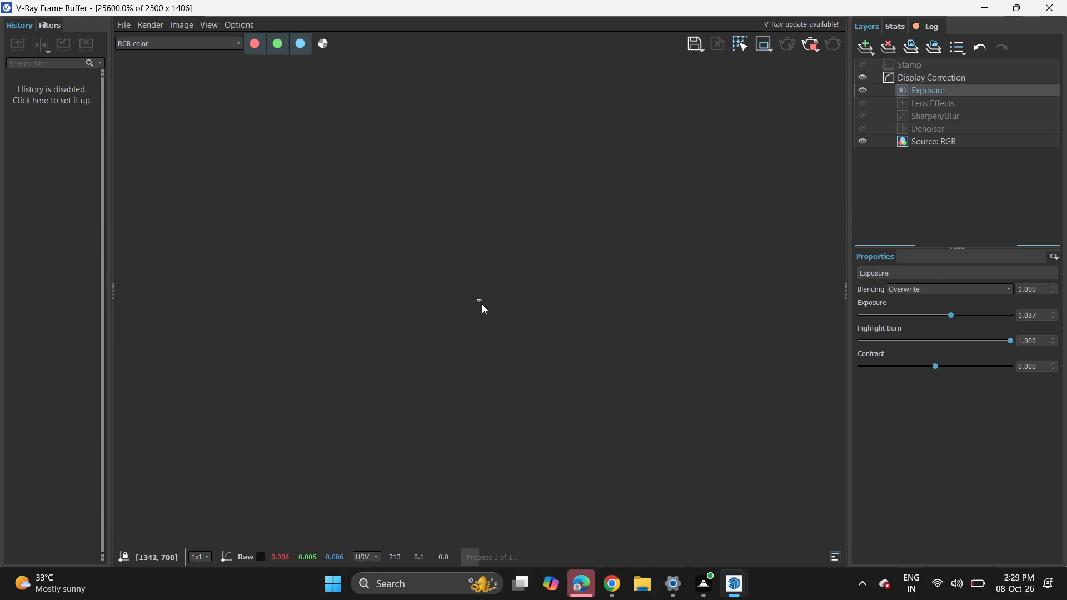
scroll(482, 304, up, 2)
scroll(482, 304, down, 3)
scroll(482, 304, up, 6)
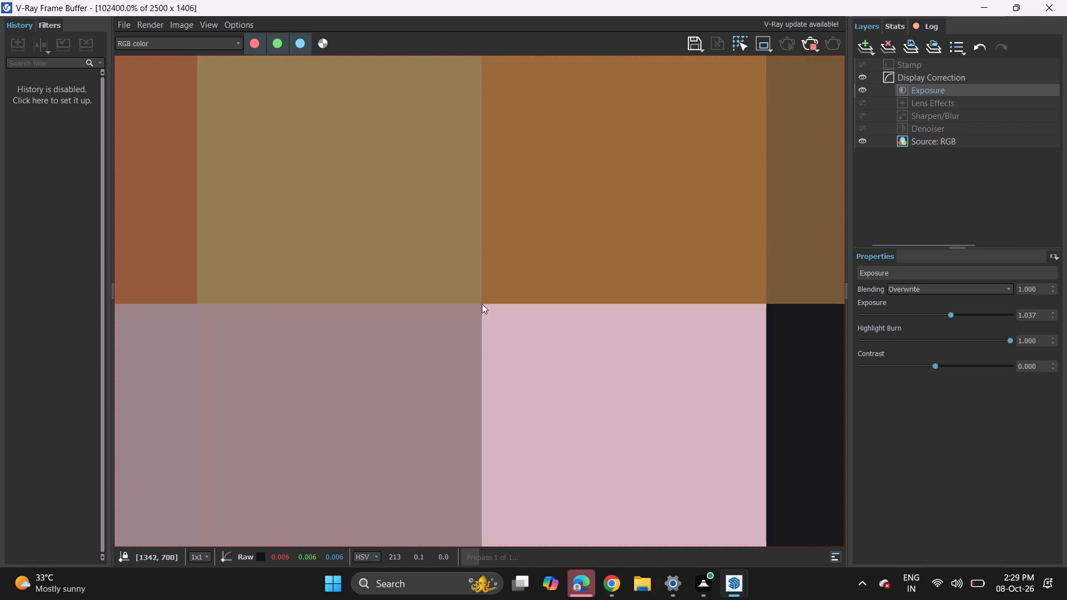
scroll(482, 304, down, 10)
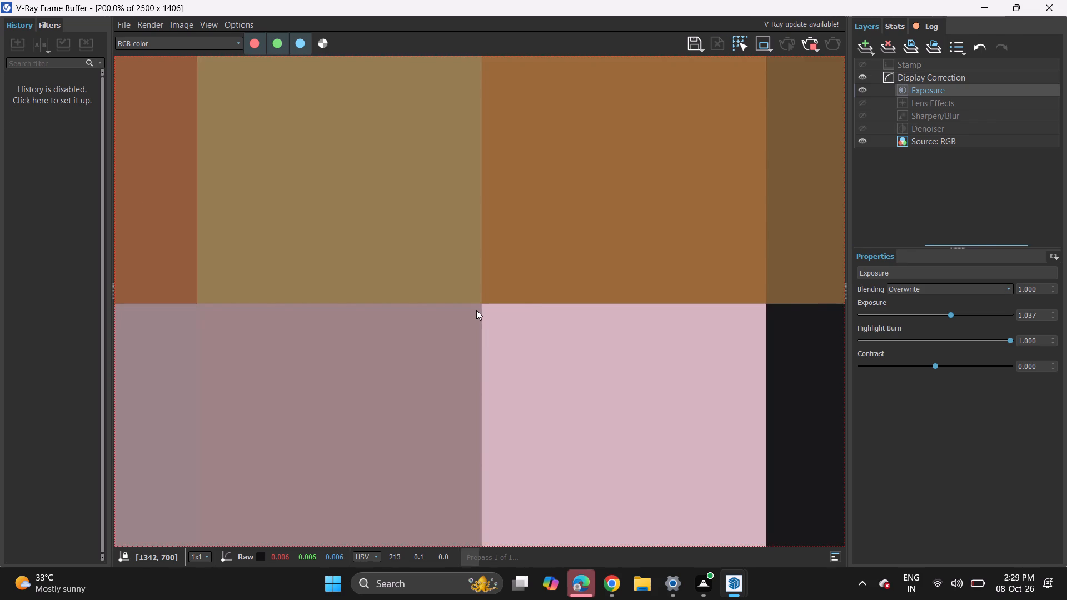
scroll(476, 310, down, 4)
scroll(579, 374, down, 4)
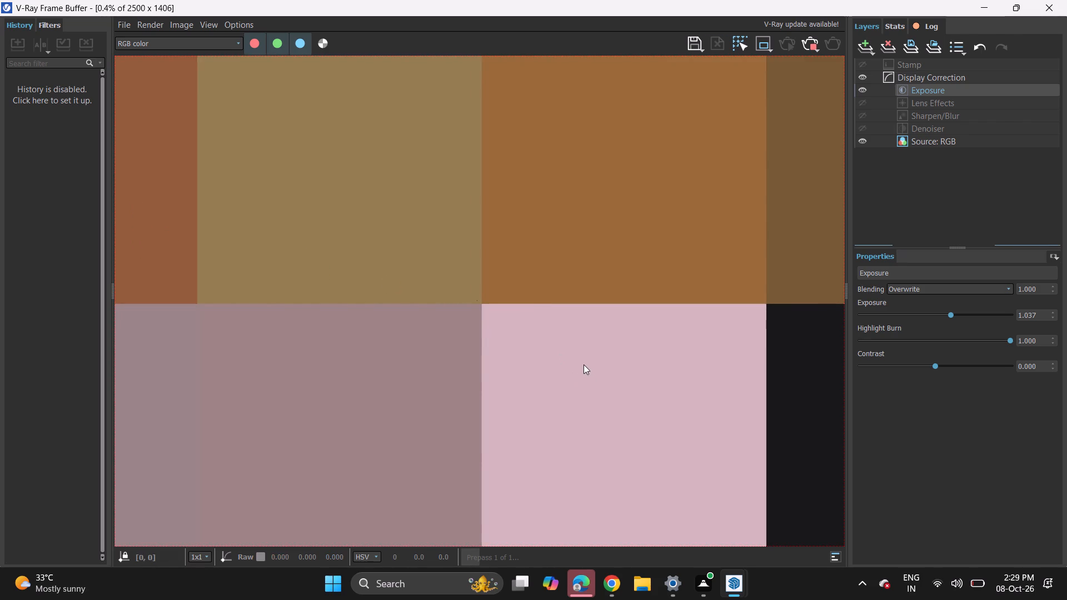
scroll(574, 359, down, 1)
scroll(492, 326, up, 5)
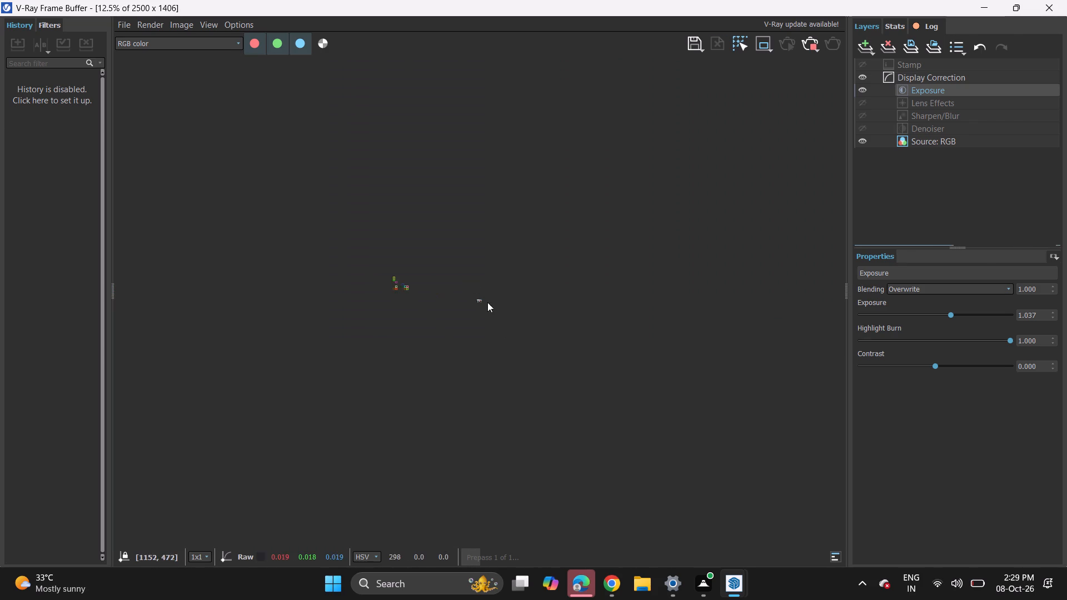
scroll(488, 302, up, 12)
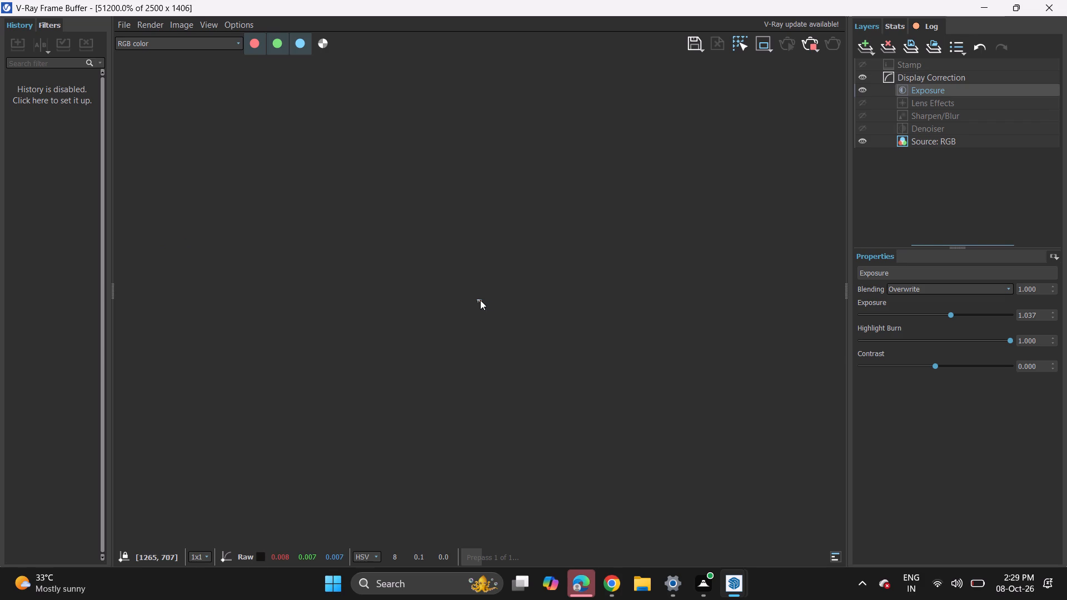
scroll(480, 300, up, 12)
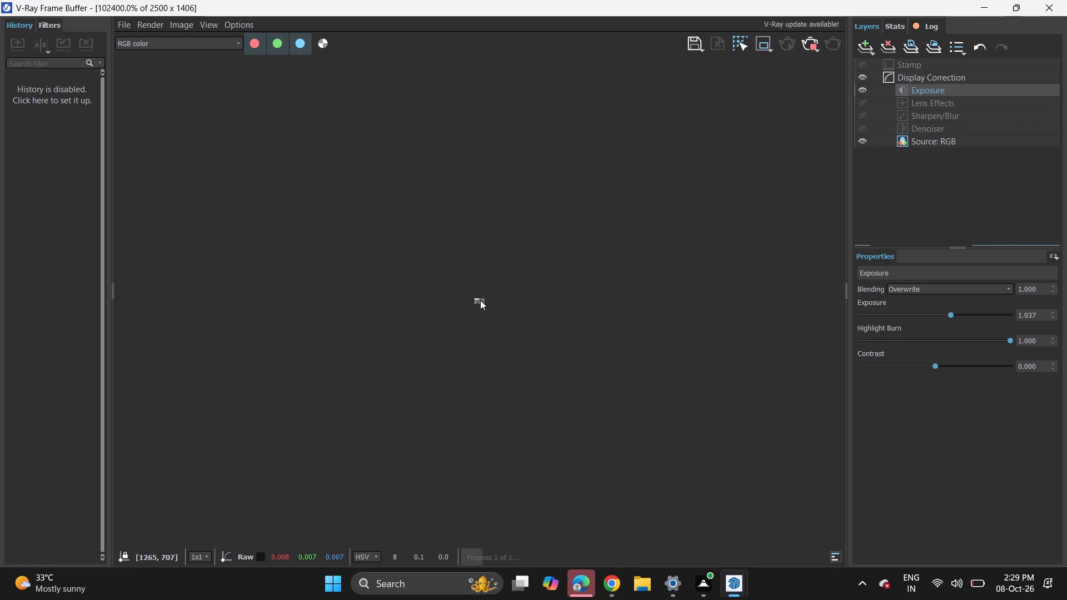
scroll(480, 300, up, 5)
Examine the slatted wall, the column and the edge of the wood-framed balcony in the render for remaining grain.
scroll(480, 300, down, 3)
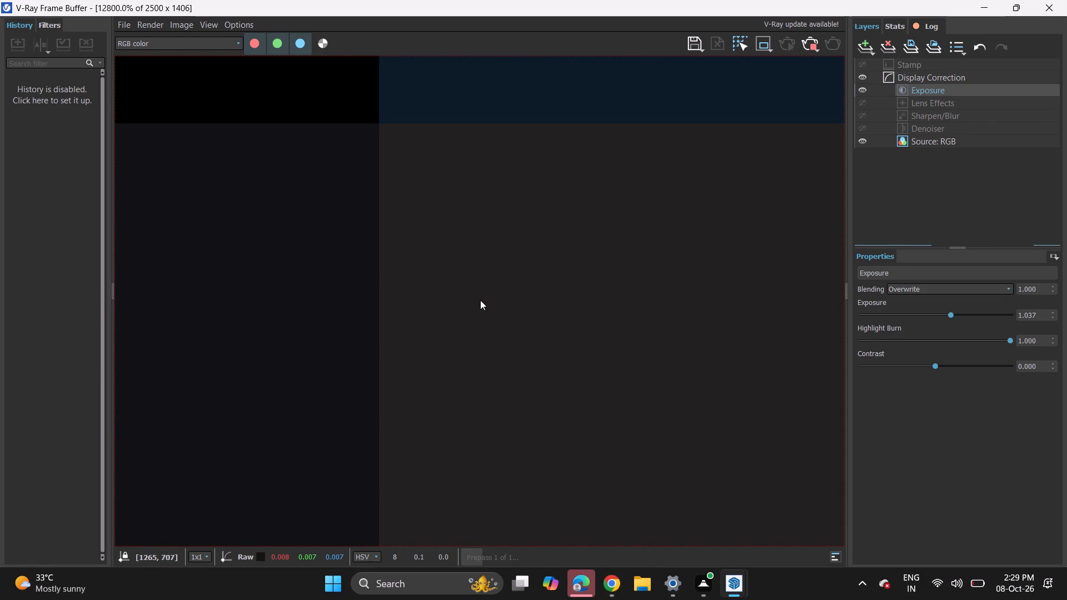
scroll(480, 300, down, 5)
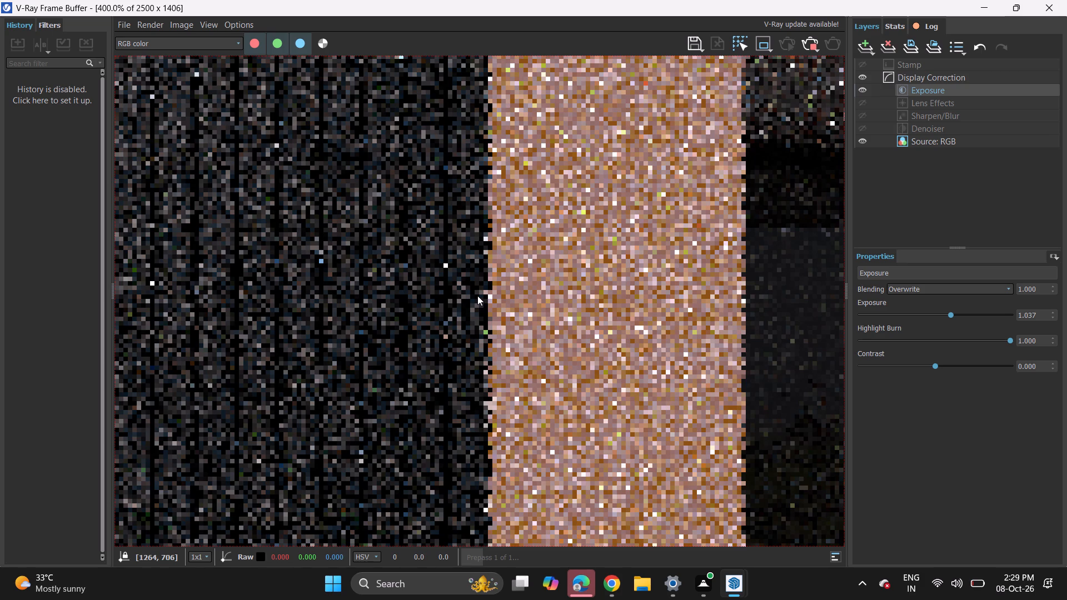
scroll(477, 296, down, 2)
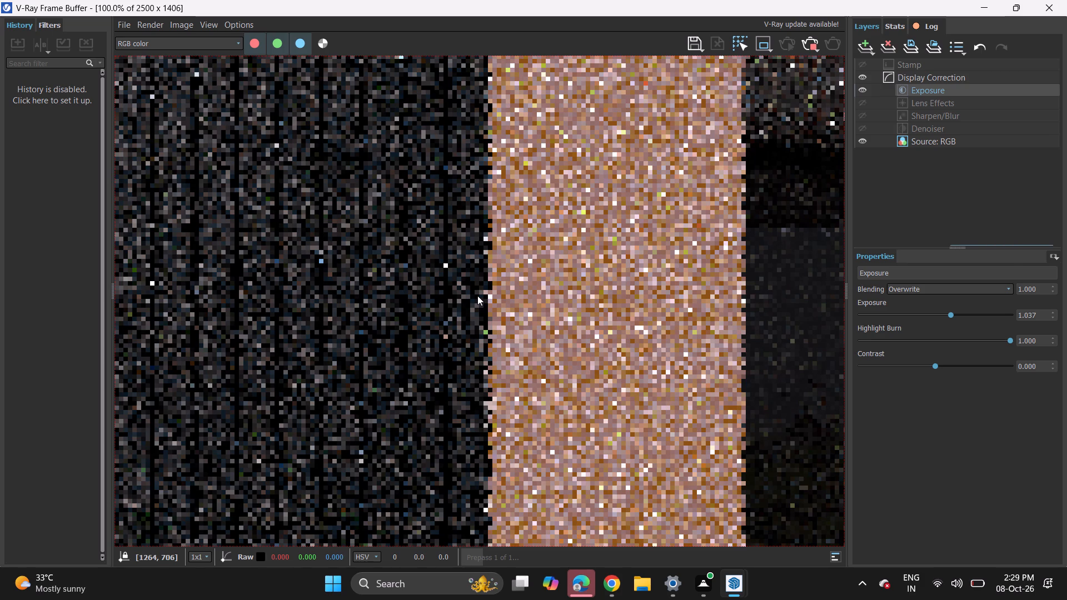
scroll(477, 296, down, 5)
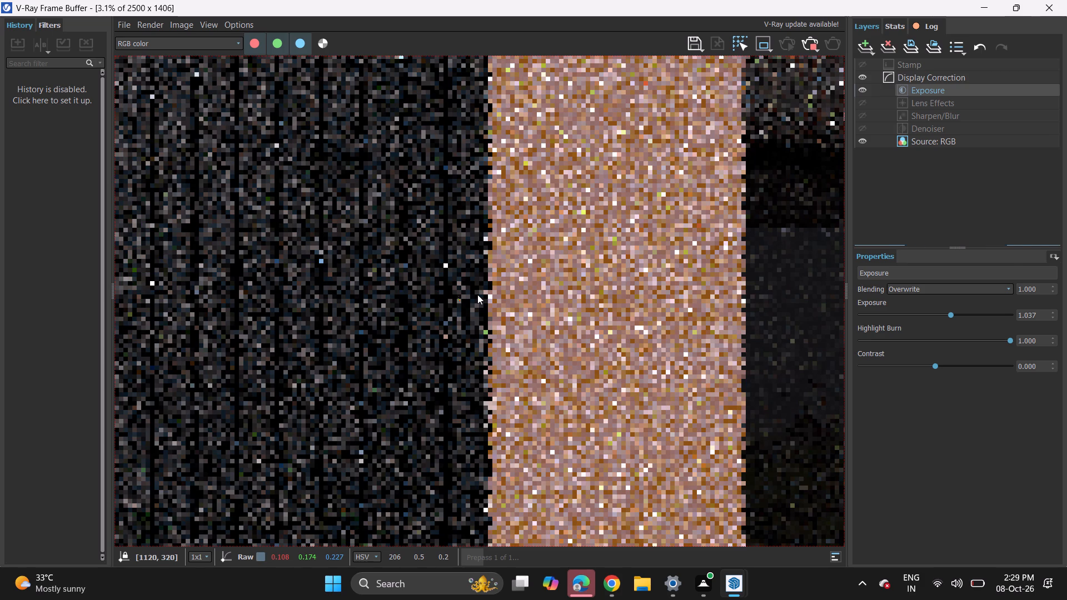
scroll(477, 294, down, 4)
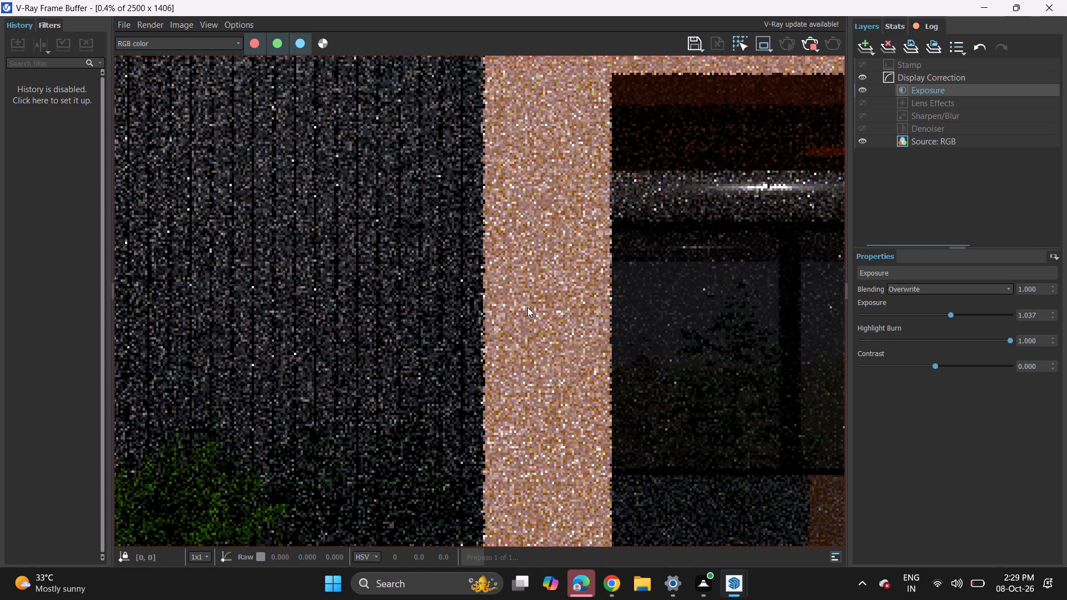
scroll(527, 307, down, 1)
scroll(496, 292, up, 10)
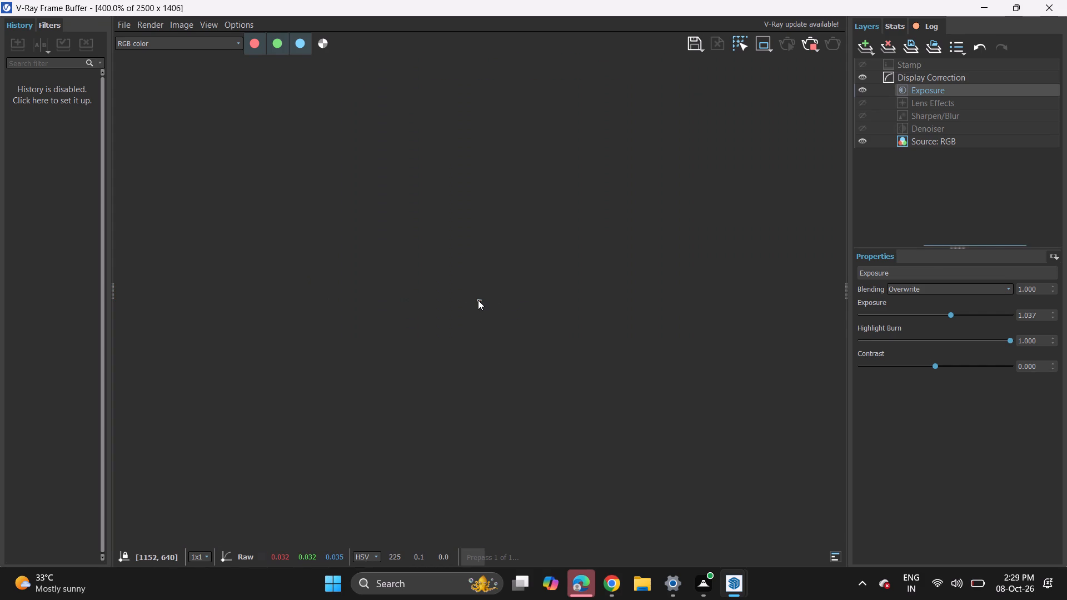
scroll(478, 300, up, 18)
scroll(483, 303, up, 9)
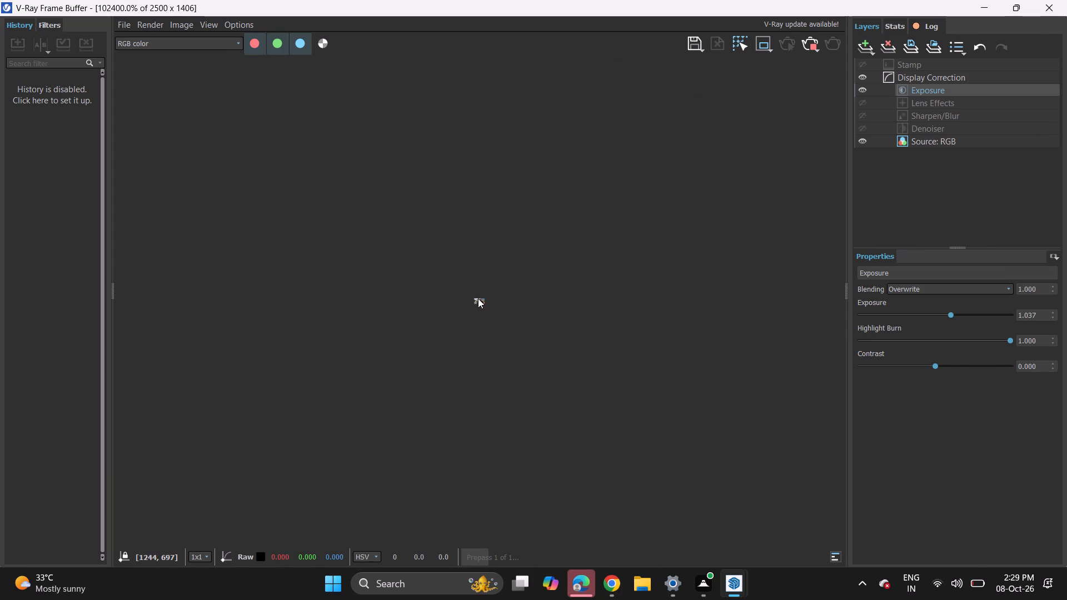
scroll(481, 298, up, 4)
scroll(481, 298, down, 4)
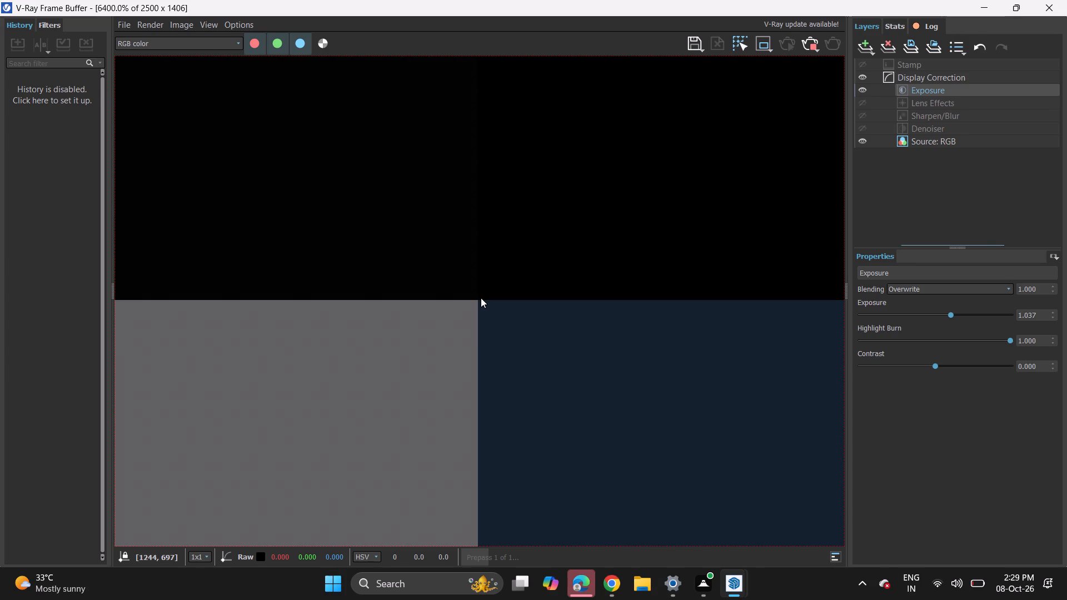
scroll(481, 298, down, 4)
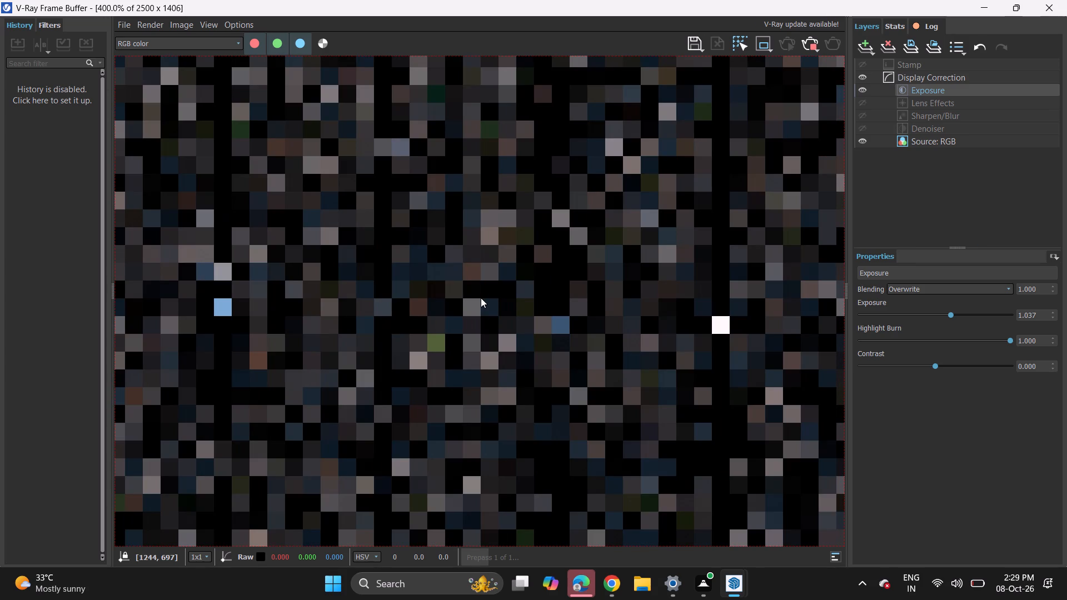
scroll(481, 298, down, 4)
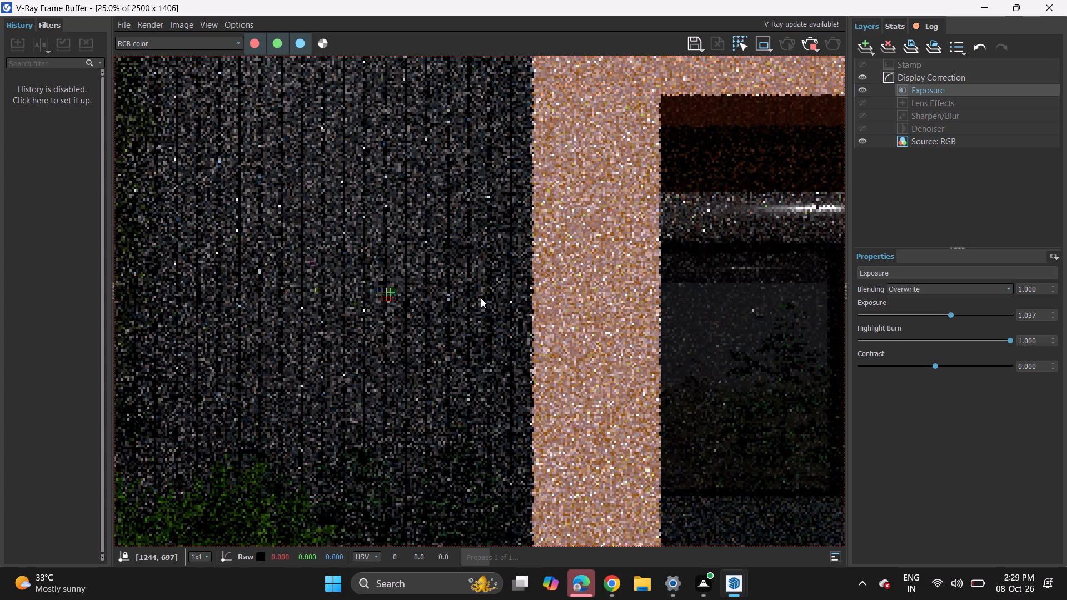
scroll(481, 298, down, 1)
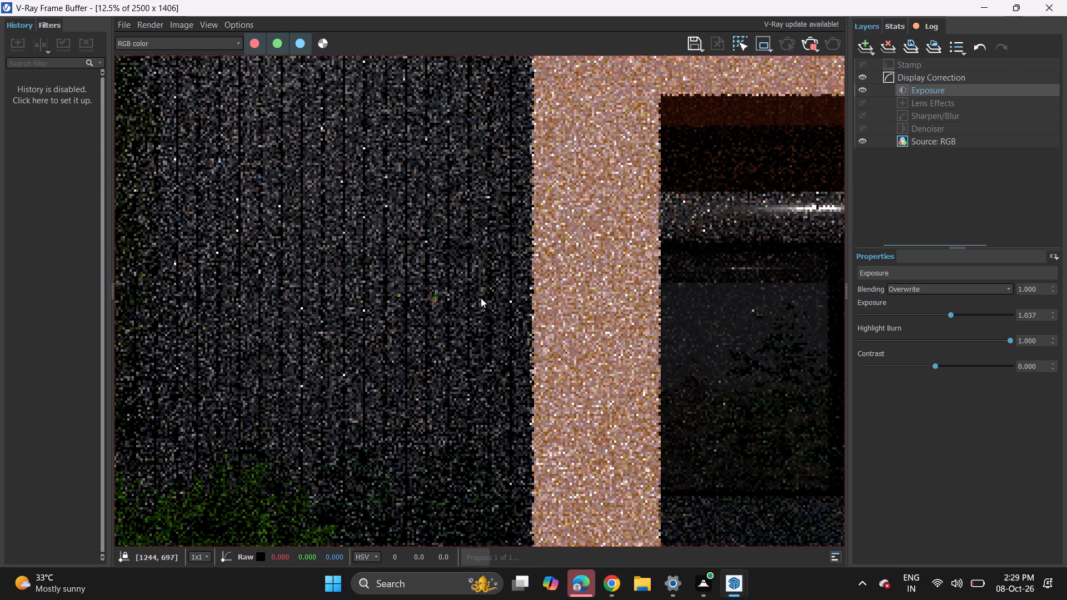
scroll(480, 277, down, 3)
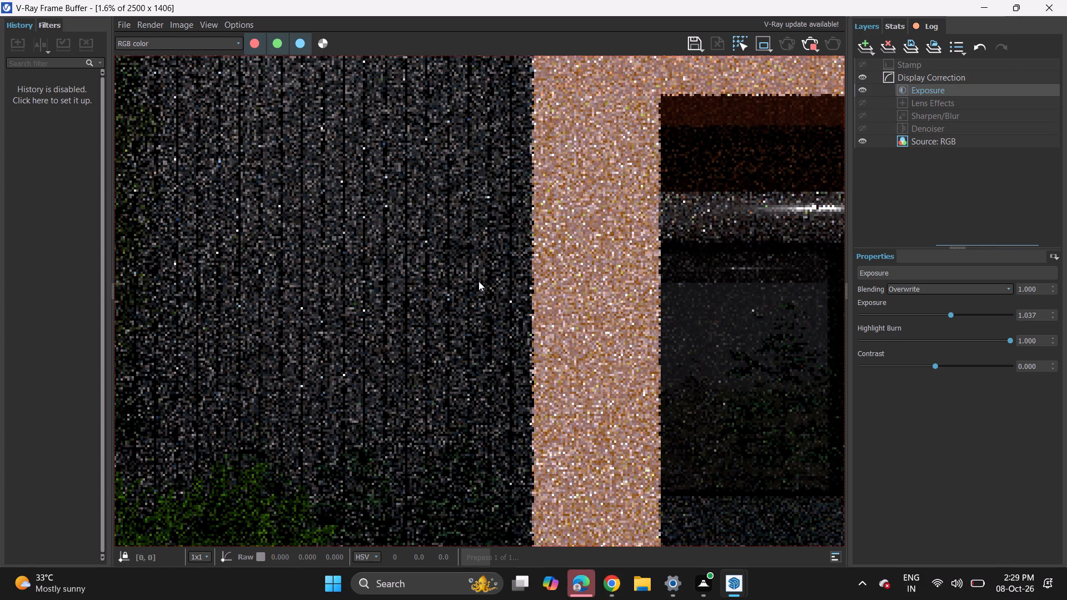
Check the central facade, with its balconies, slatted wall and carport, in the render while the prepass runs.
scroll(478, 281, down, 2)
scroll(477, 312, up, 5)
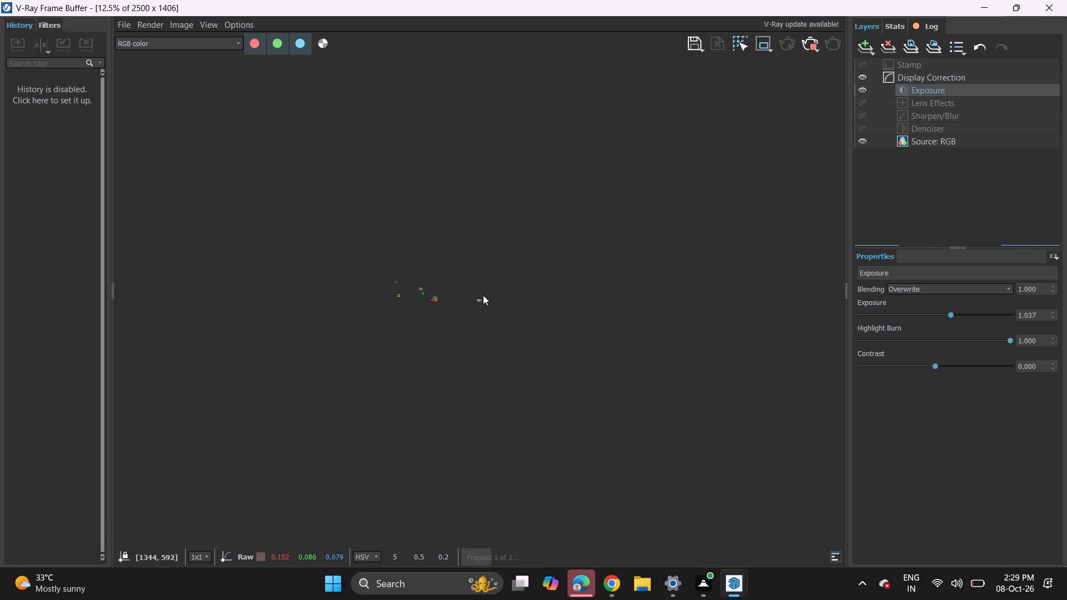
scroll(482, 295, up, 19)
scroll(464, 323, down, 3)
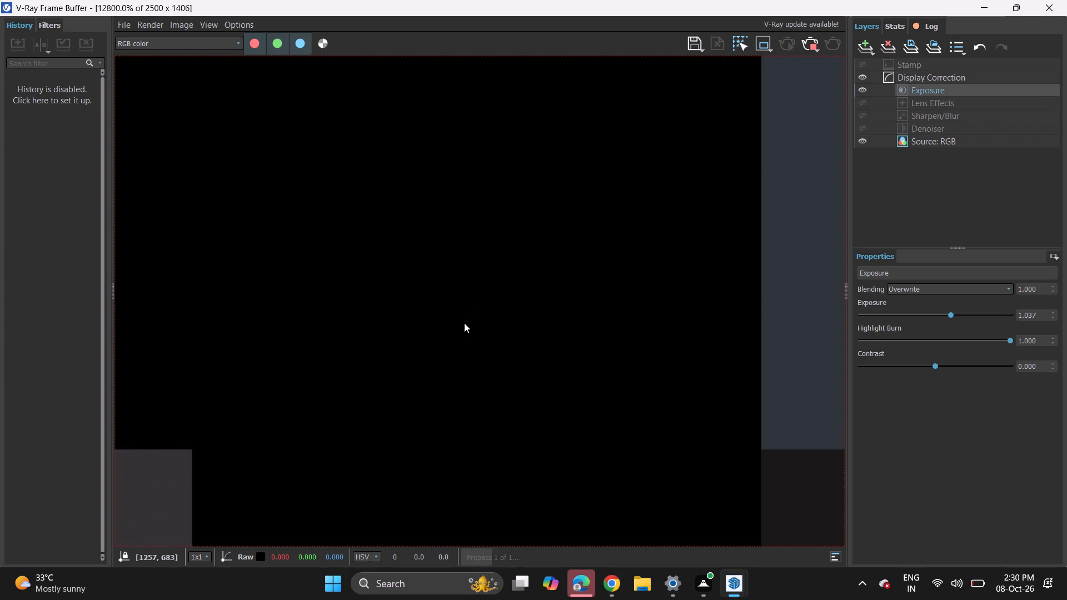
scroll(464, 323, down, 8)
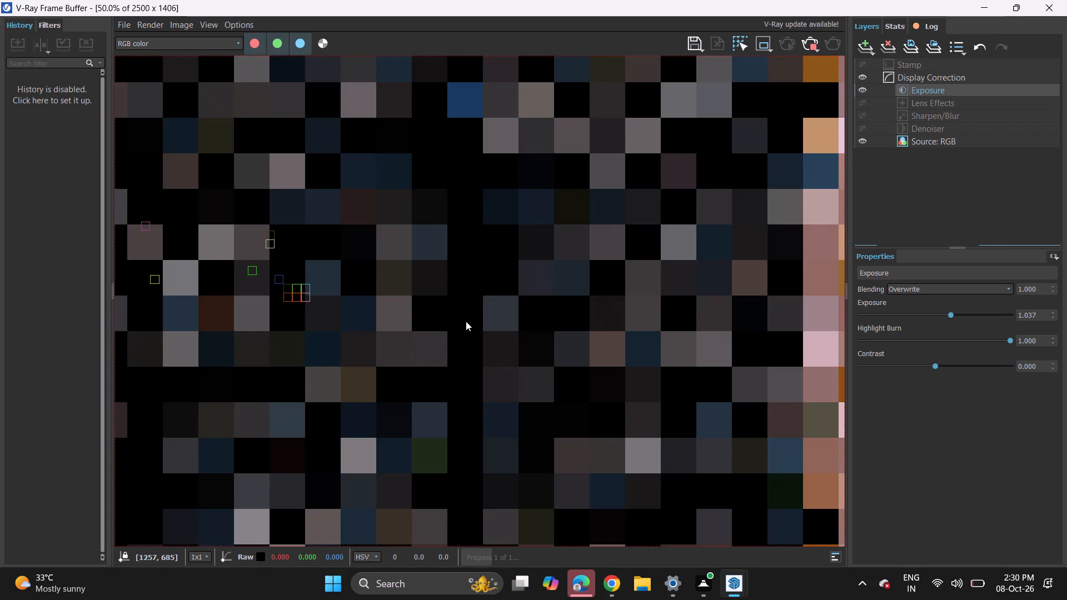
scroll(466, 320, down, 5)
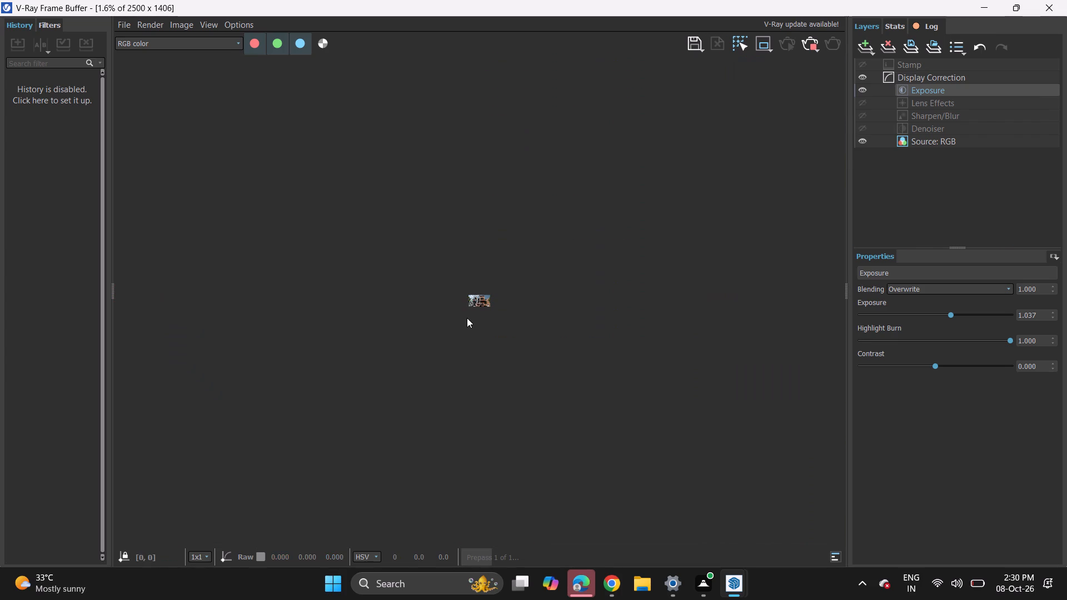
scroll(473, 307, up, 6)
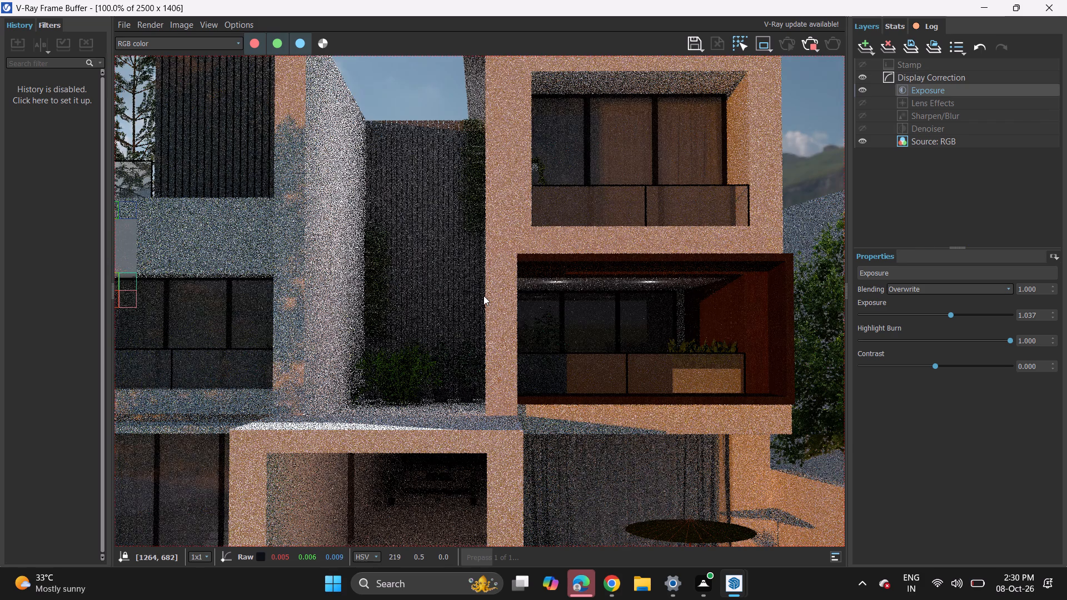
scroll(484, 298, down, 2)
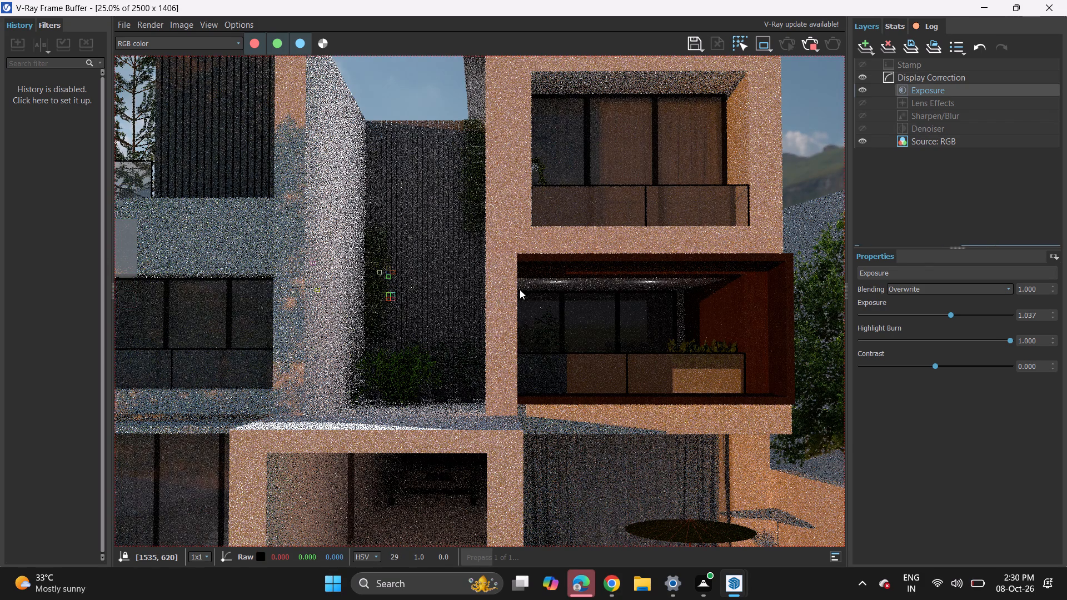
scroll(521, 301, down, 2)
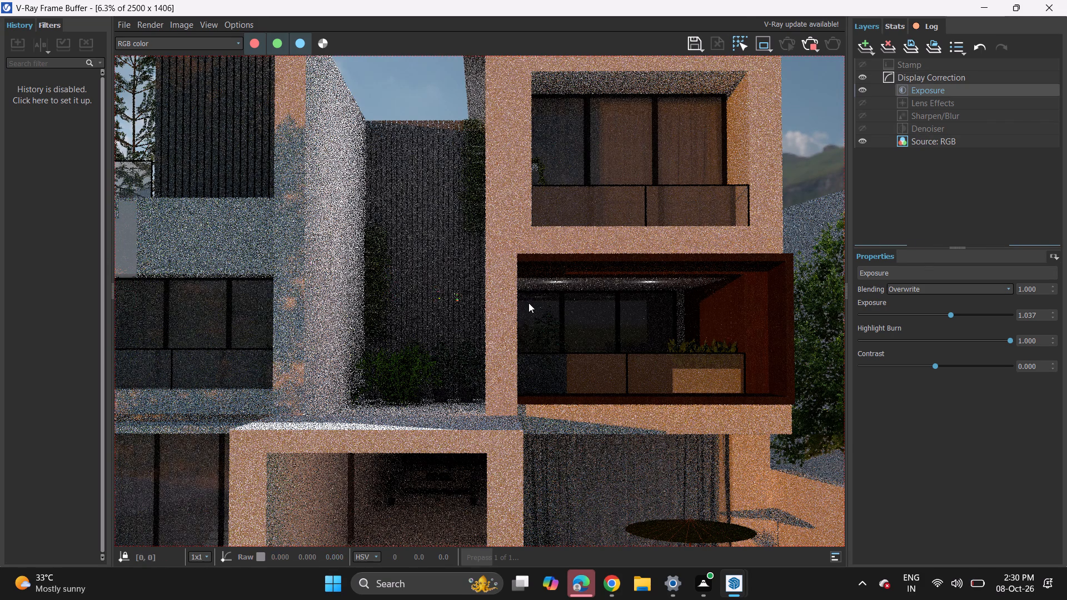
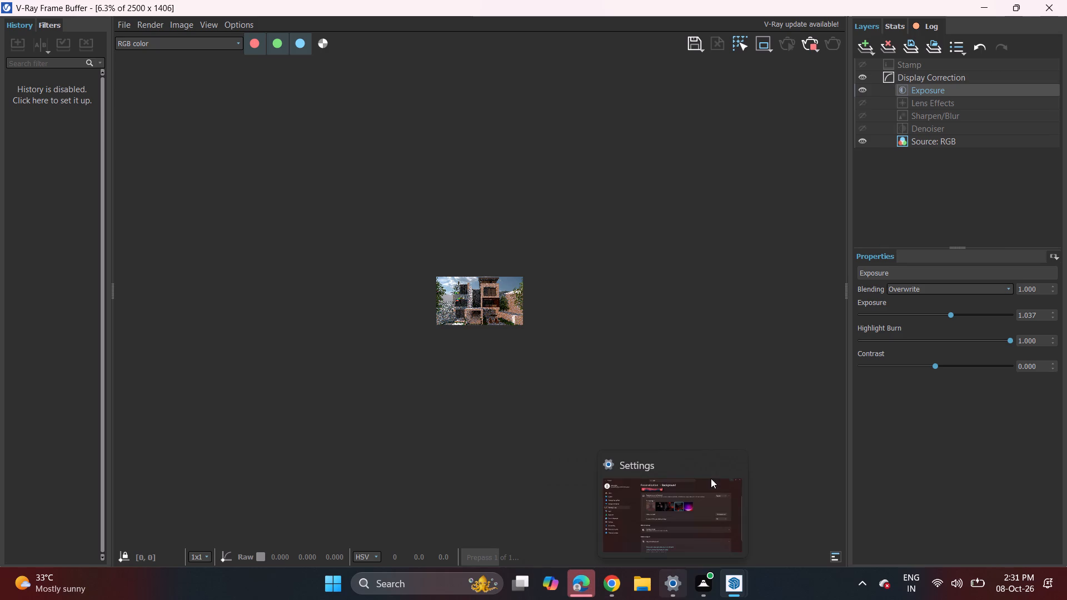
Leave the render view and turn off Custom Orientation for the SunLight.
scroll(506, 297, up, 2)
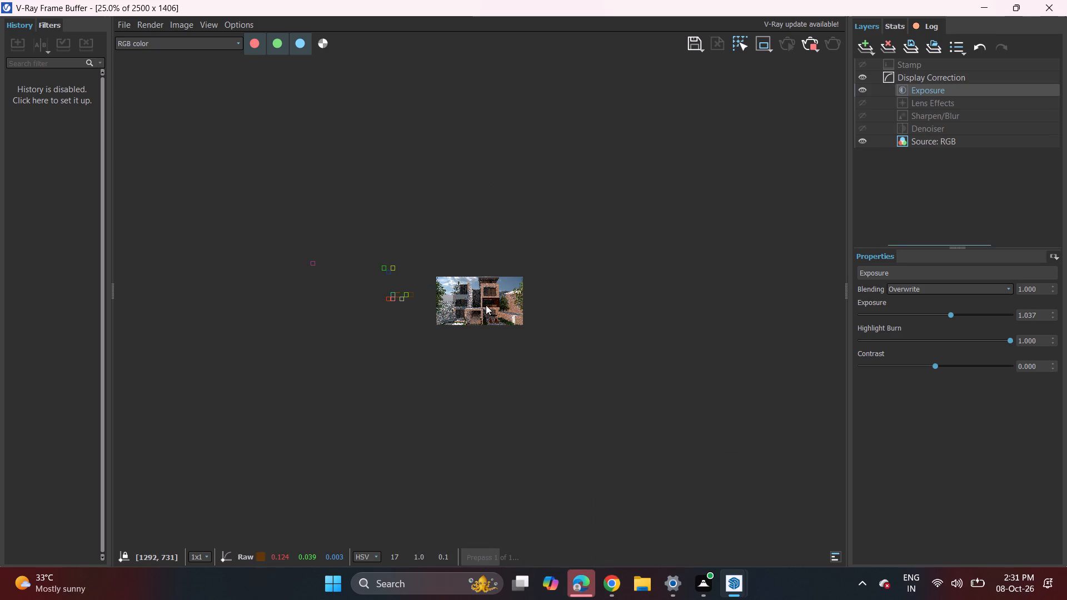
scroll(486, 305, up, 2)
scroll(486, 305, down, 2)
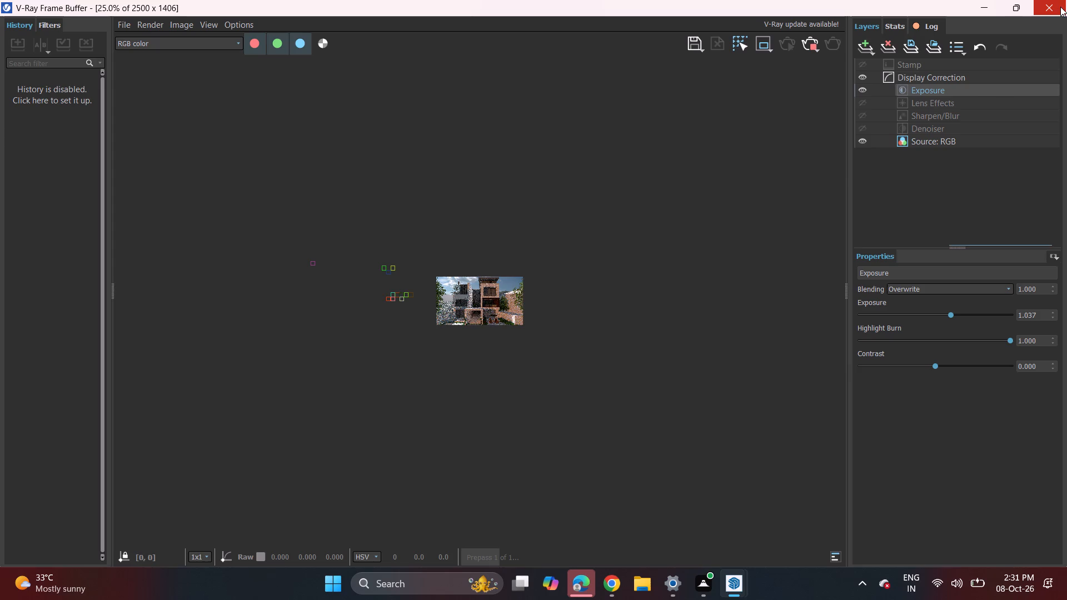
click(1054, 9)
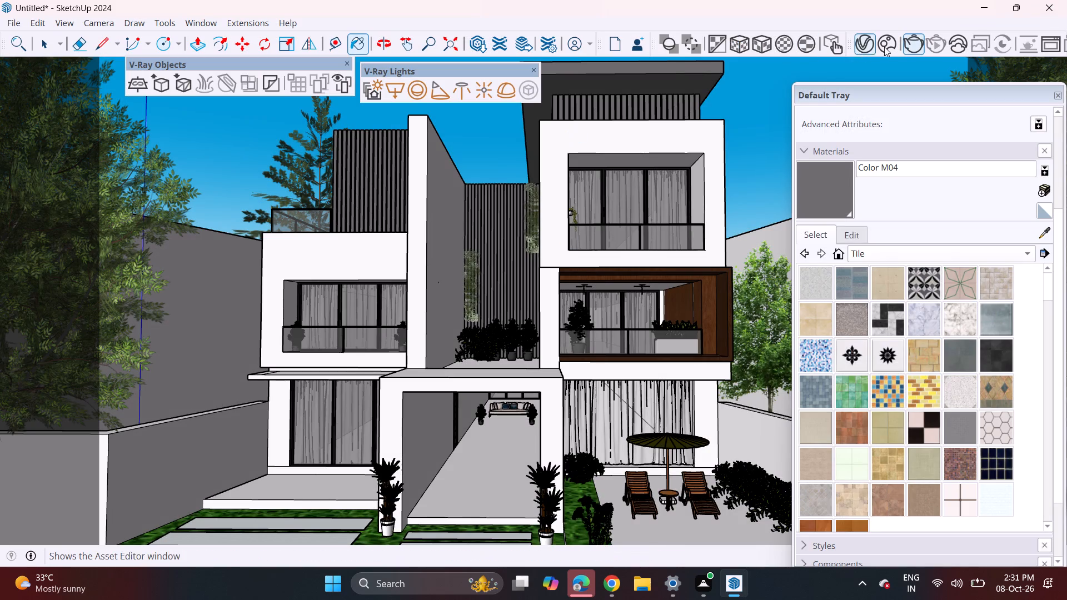
click(861, 49)
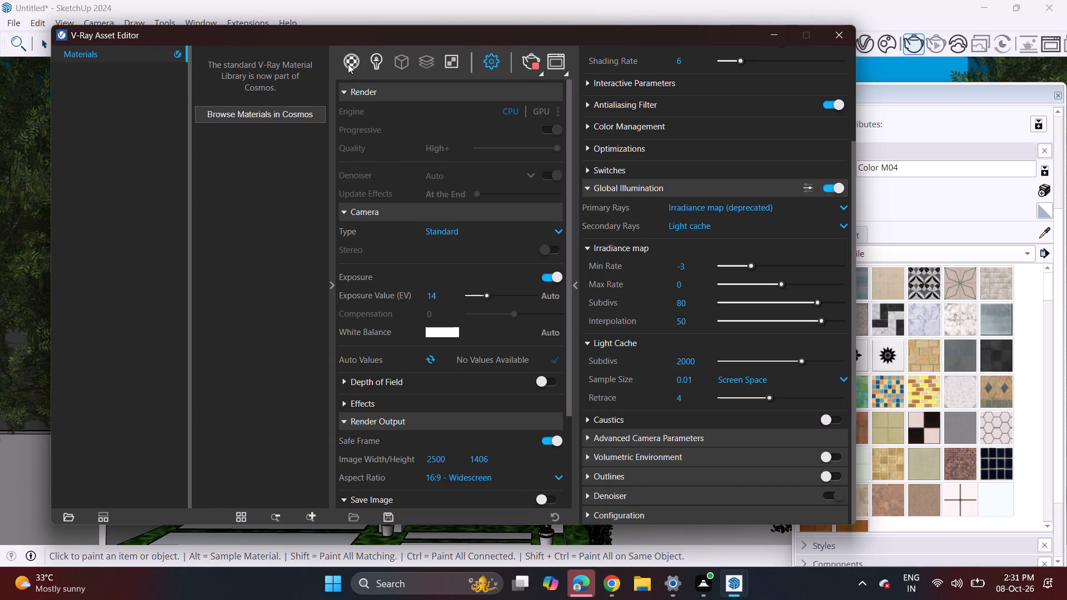
click(379, 58)
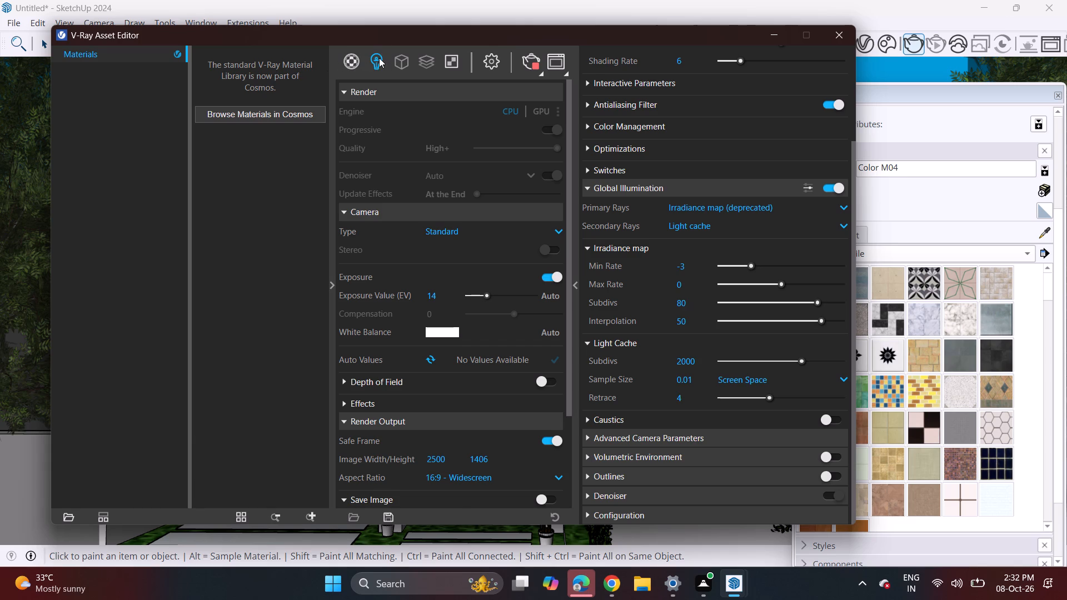
click(388, 172)
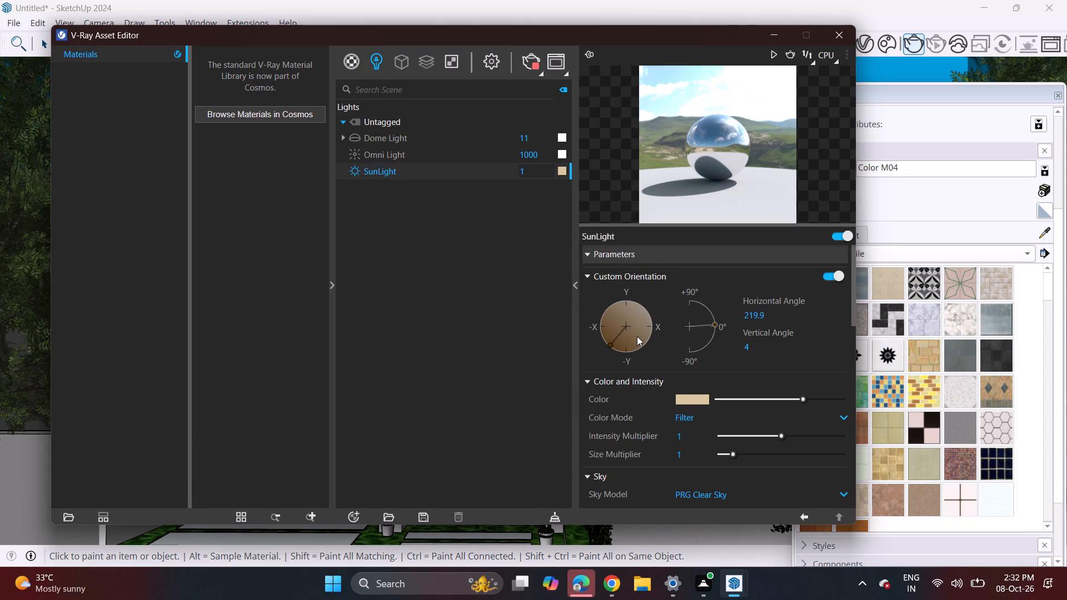
scroll(746, 316, up, 3)
click(830, 277)
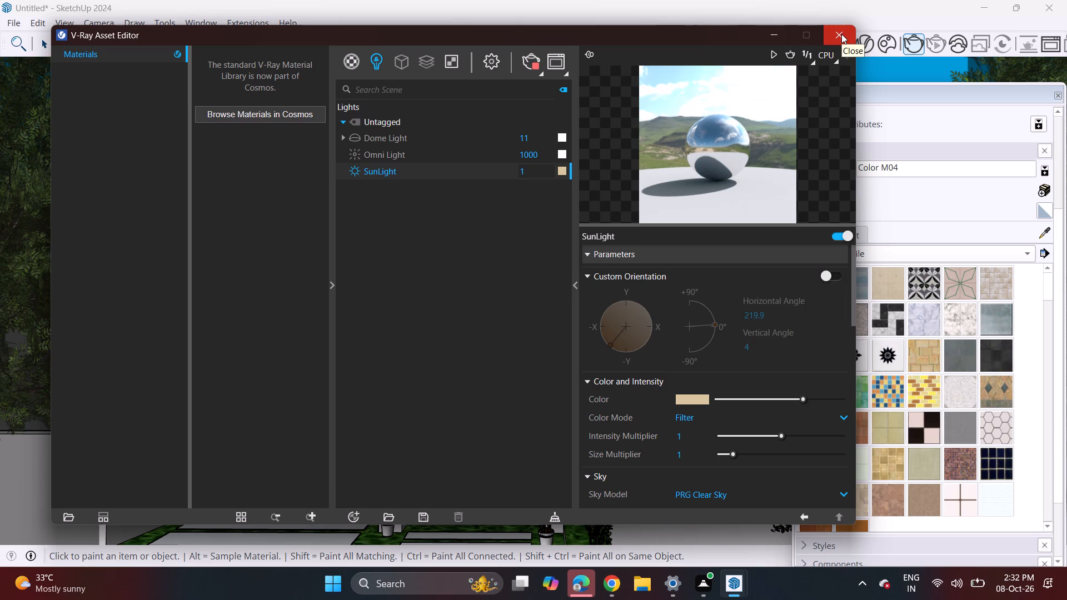
Stop the running render and start a new one with the changed sun orientation.
click(533, 64)
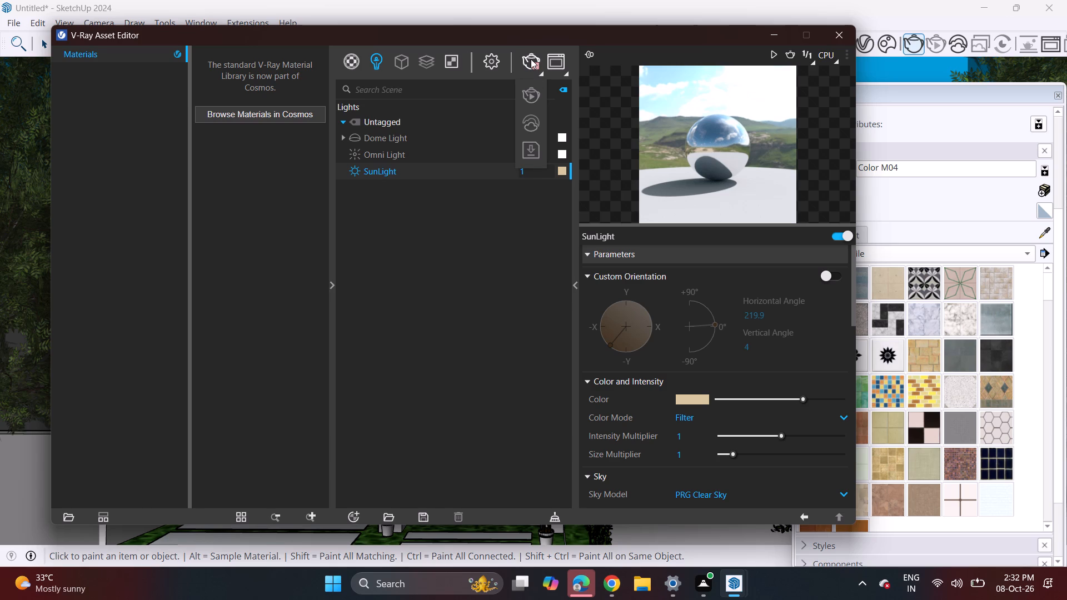
click(532, 61)
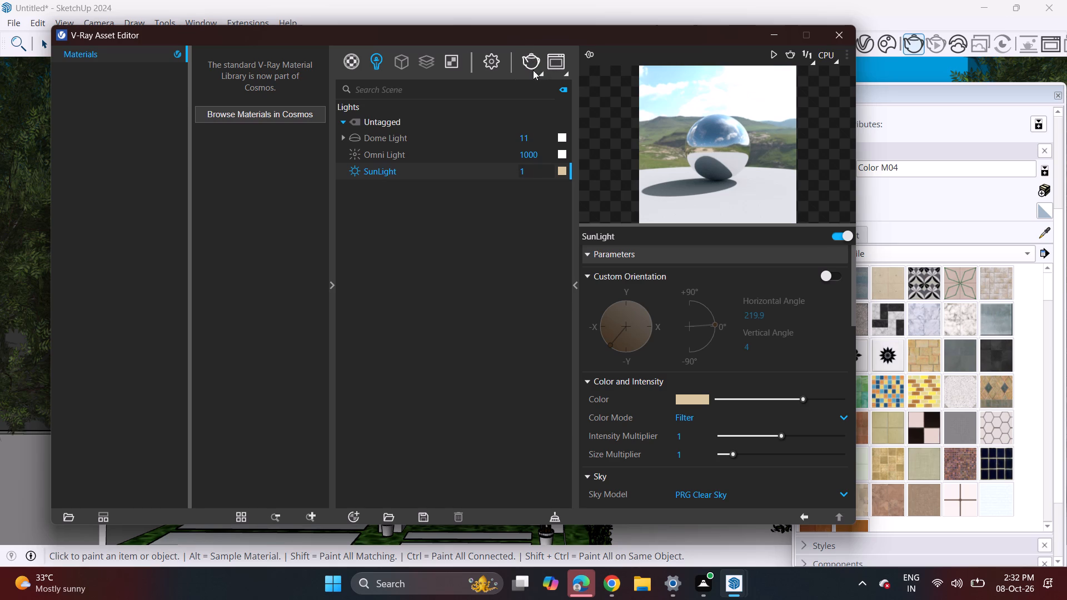
click(832, 39)
click(909, 47)
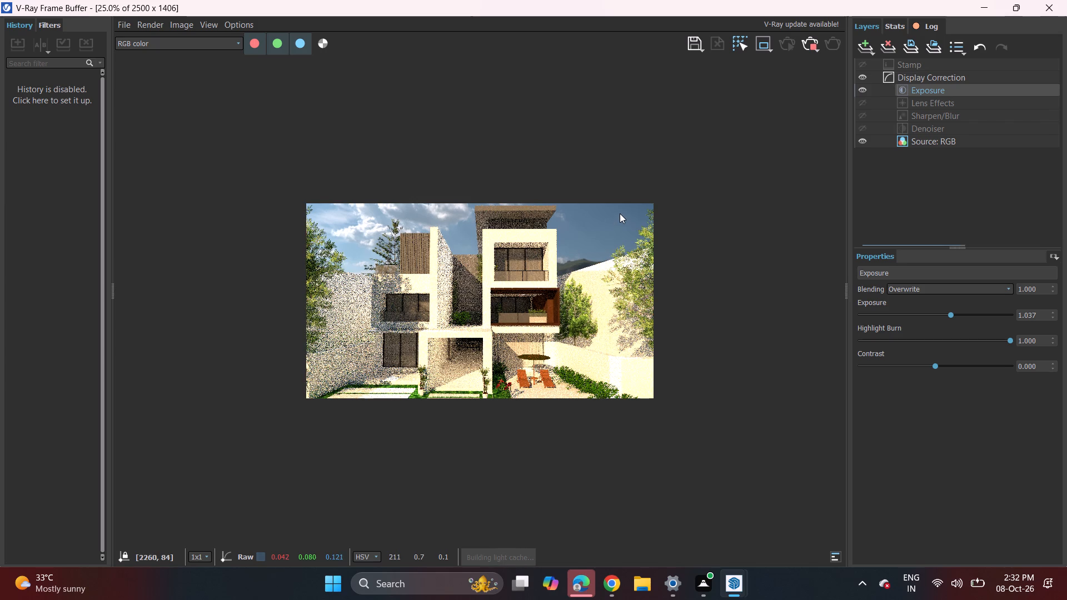
click(1046, 12)
Reframe the model view frontally so the whole house, flanking trees, boundary walls and street paving fit within the safe frame.
scroll(517, 383, down, 2)
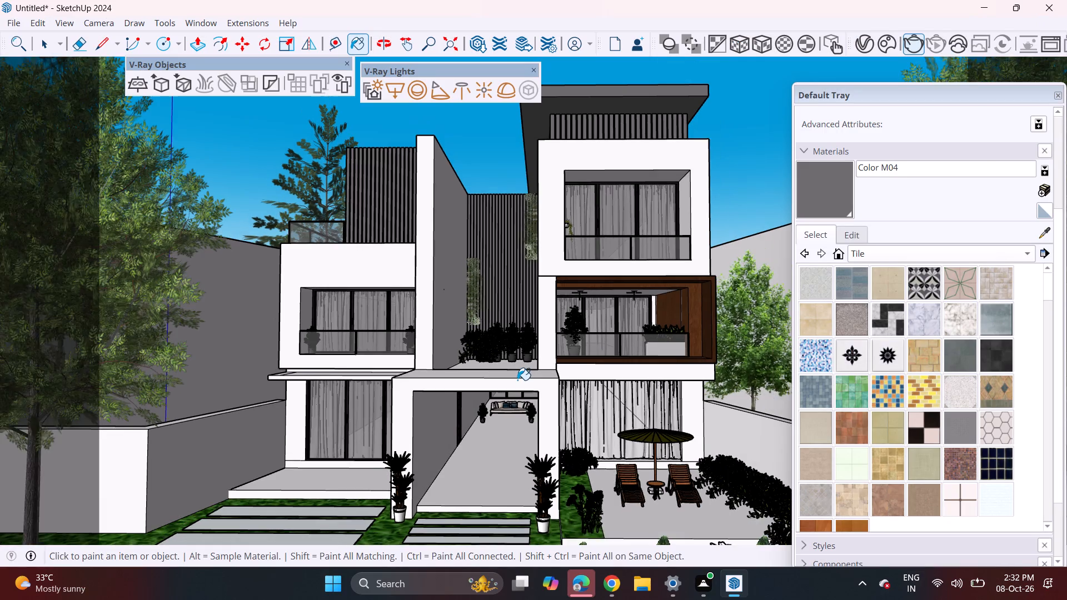
scroll(517, 380, down, 2)
shift+middle_drag(510, 408, 511, 407)
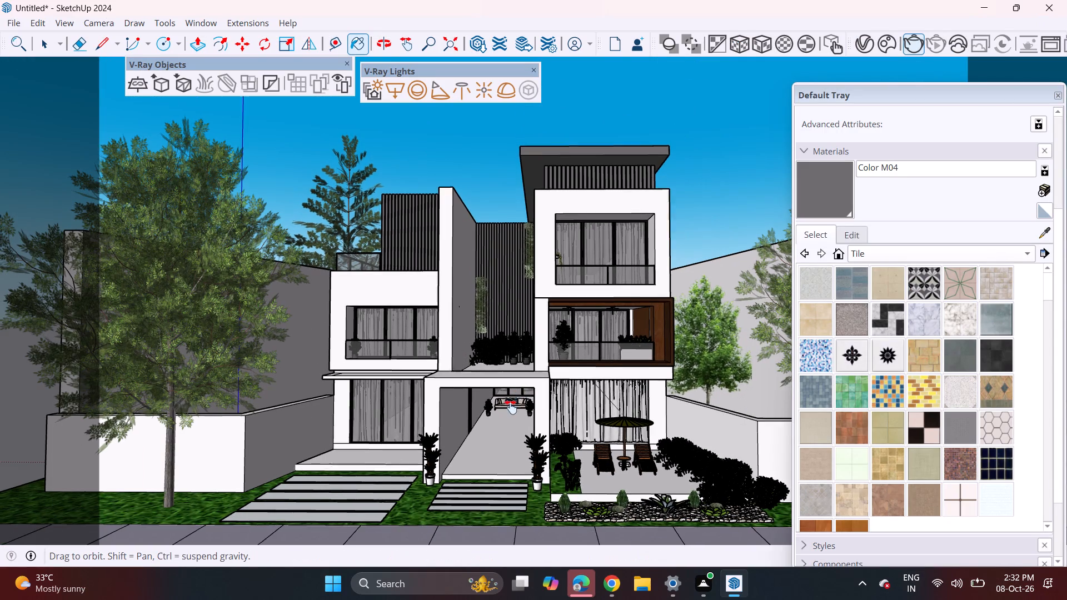
shift+middle_drag(511, 407, 511, 380)
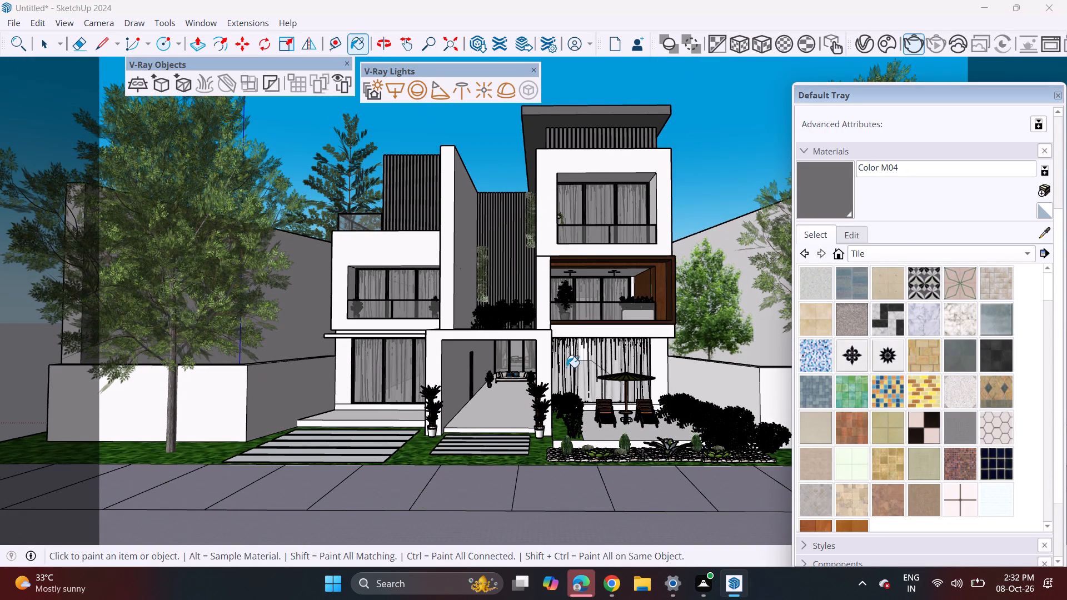
click(811, 97)
drag(915, 106, 974, 106)
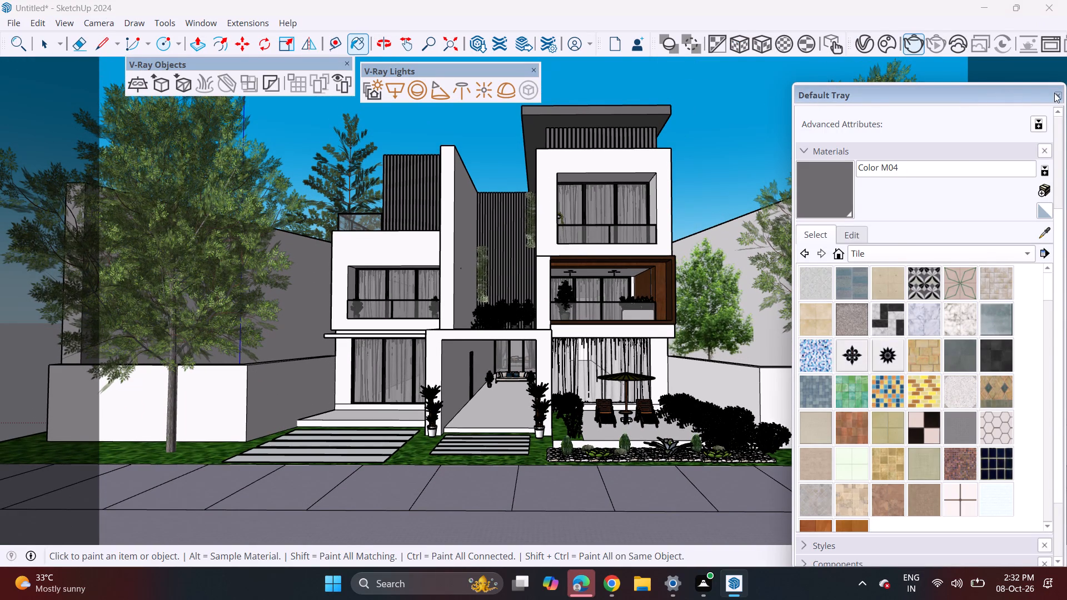
click(1059, 96)
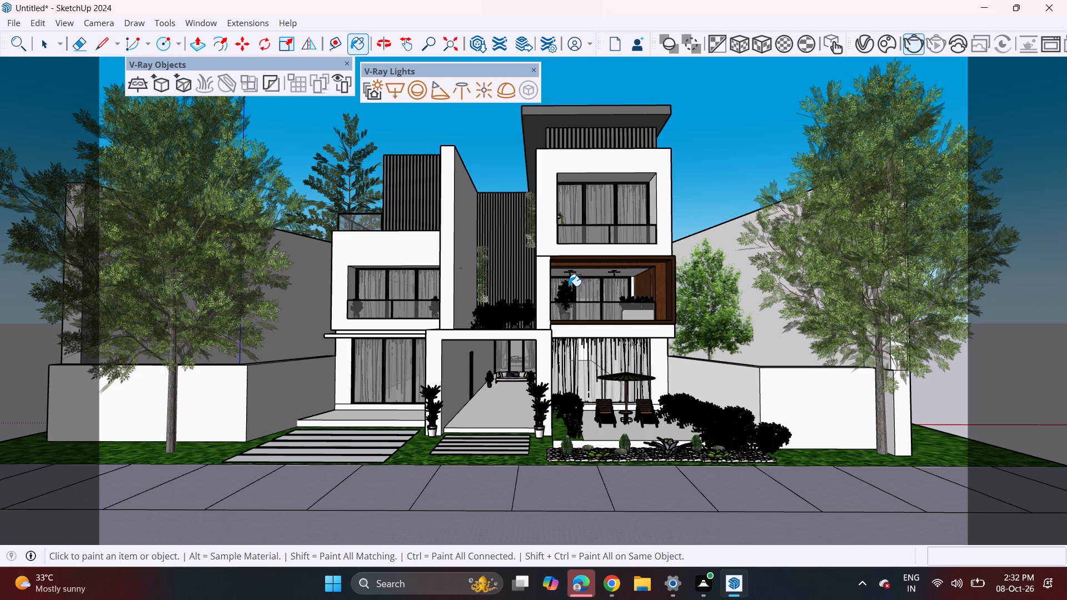
shift+middle_drag(568, 287, 602, 304)
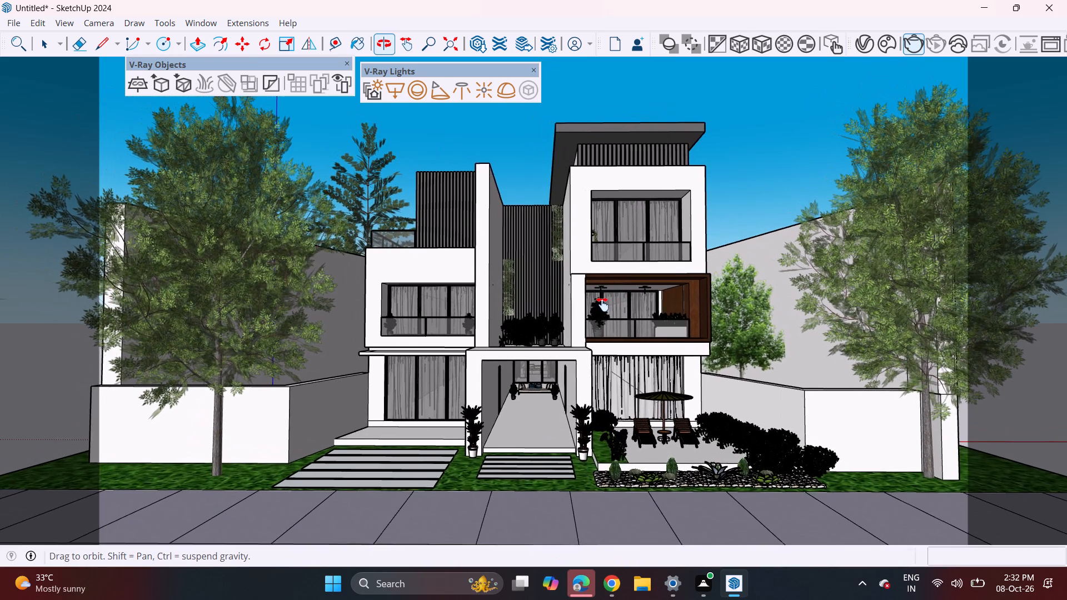
shift+middle_drag(602, 304, 609, 302)
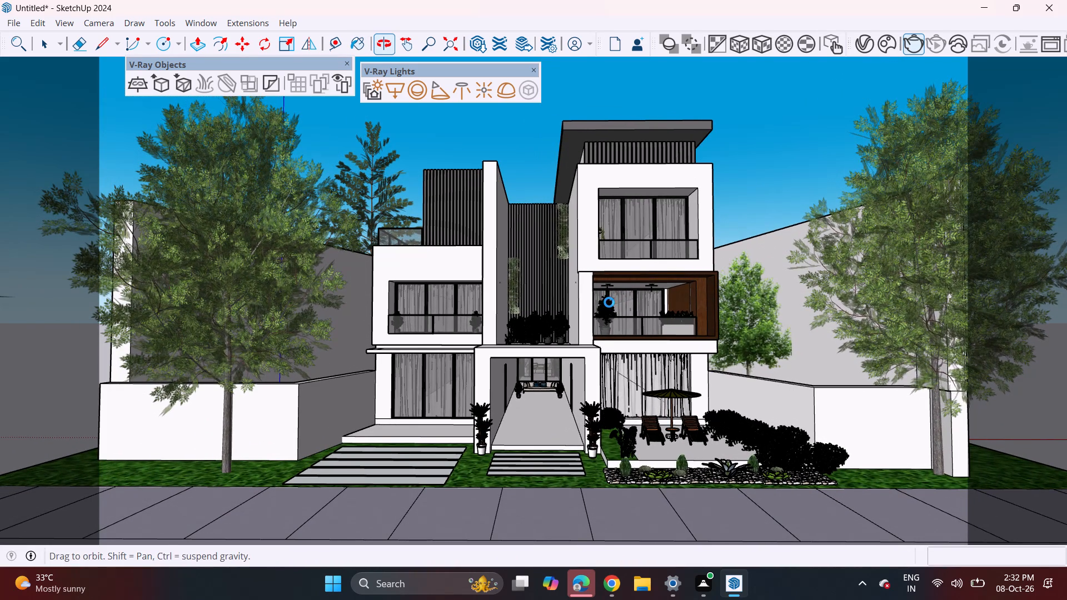
scroll(609, 302, up, 1)
scroll(605, 301, down, 1)
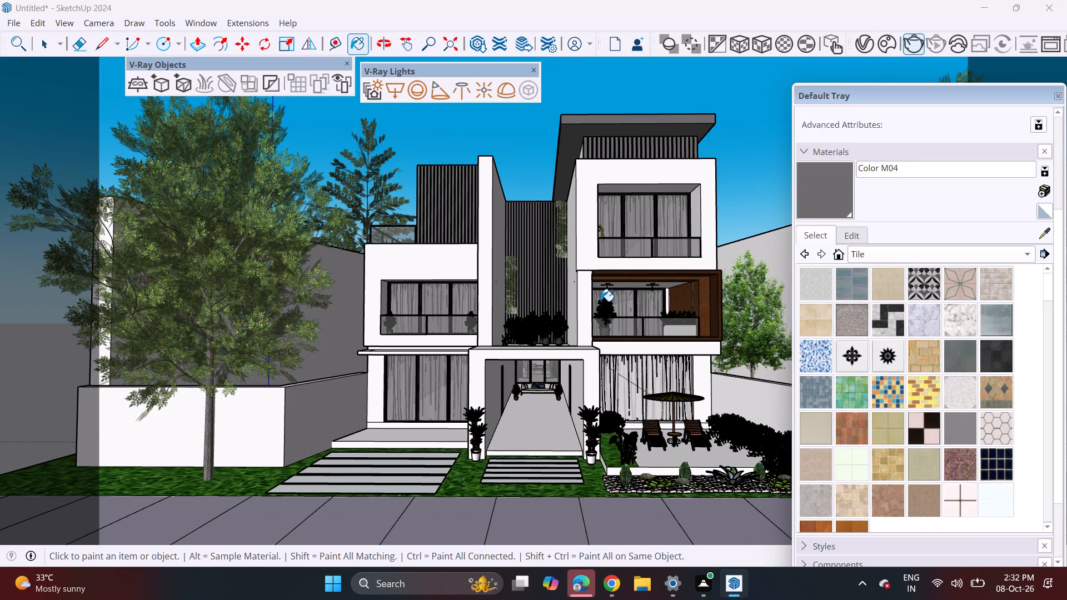
middle_drag(601, 301, 581, 301)
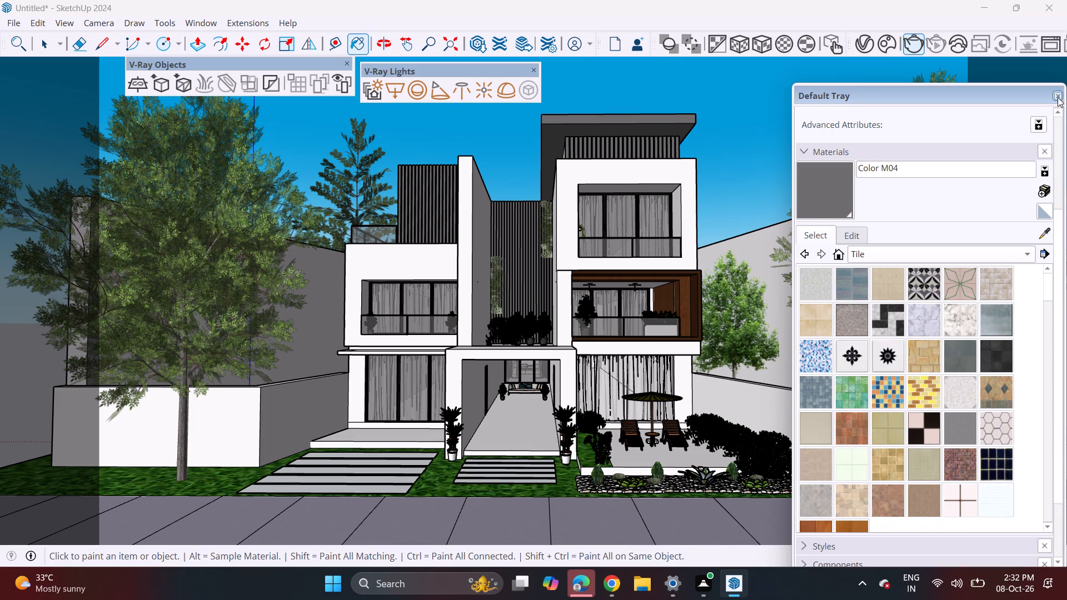
click(1058, 97)
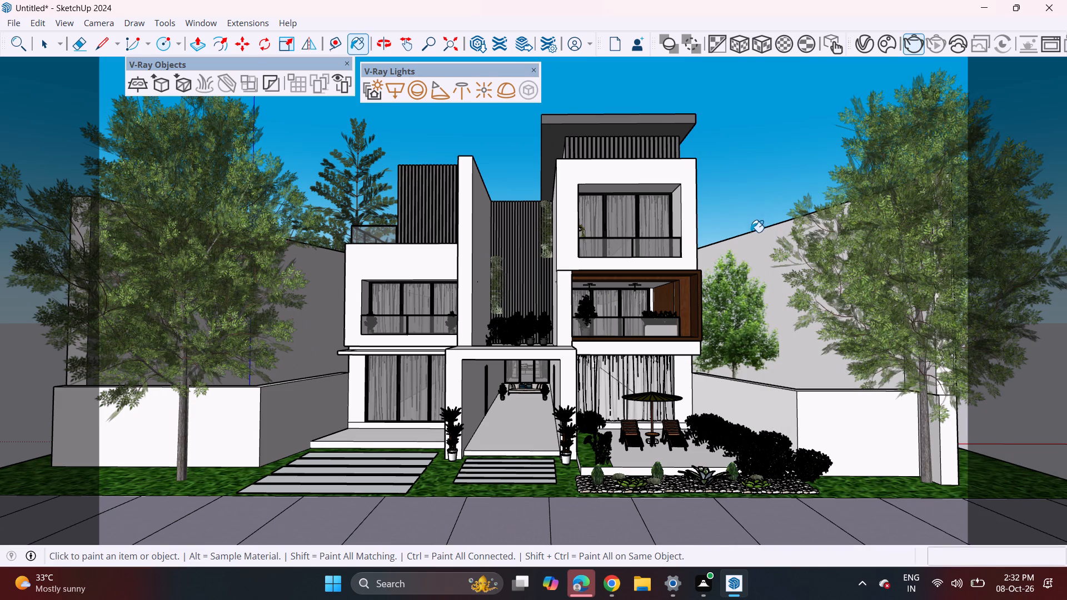
middle_drag(655, 337, 657, 317)
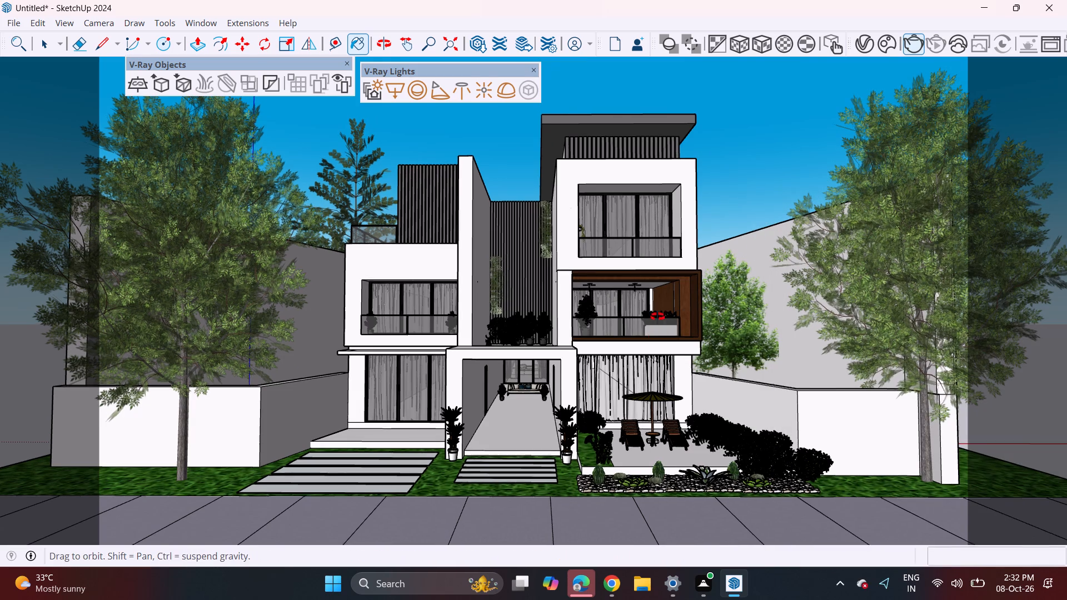
middle_drag(657, 317, 658, 316)
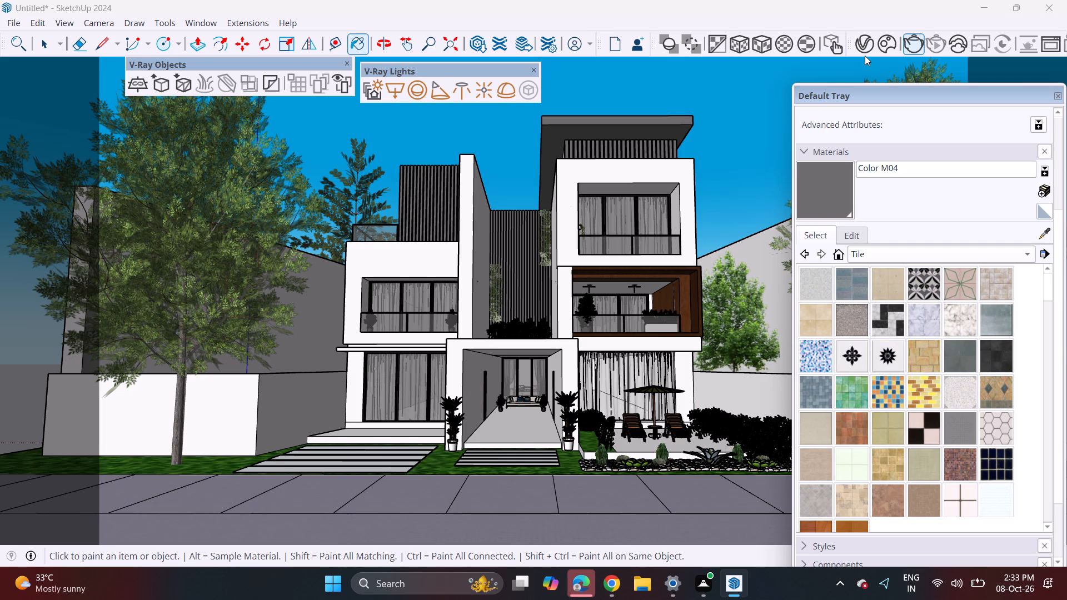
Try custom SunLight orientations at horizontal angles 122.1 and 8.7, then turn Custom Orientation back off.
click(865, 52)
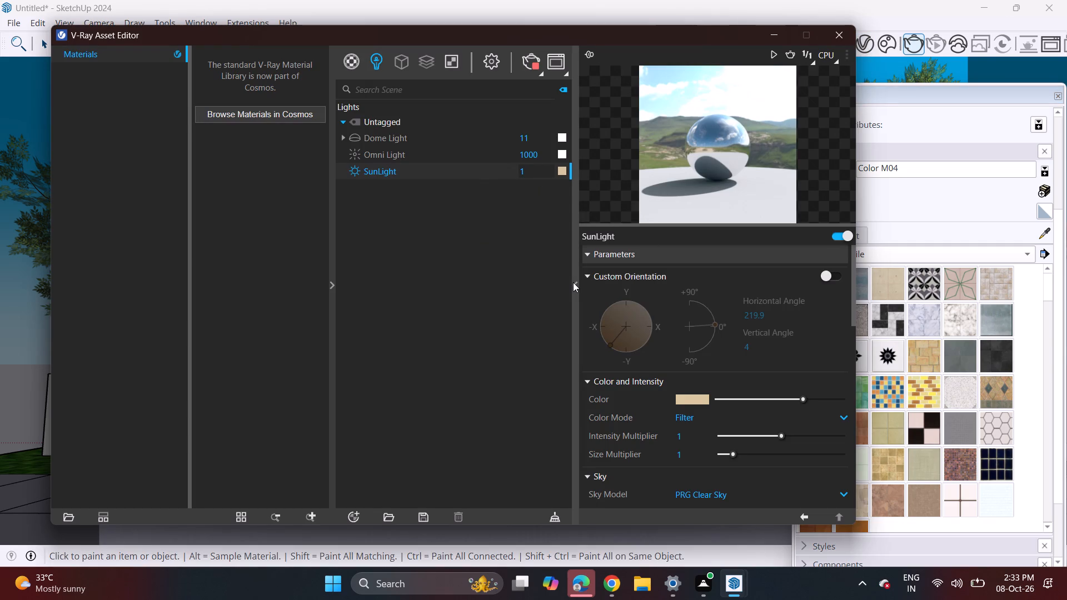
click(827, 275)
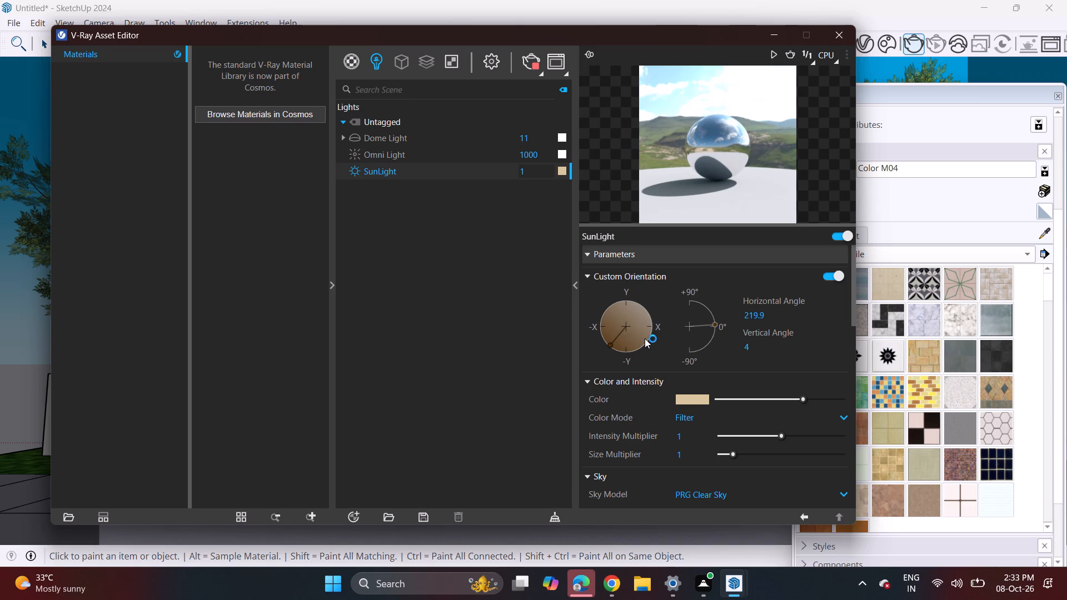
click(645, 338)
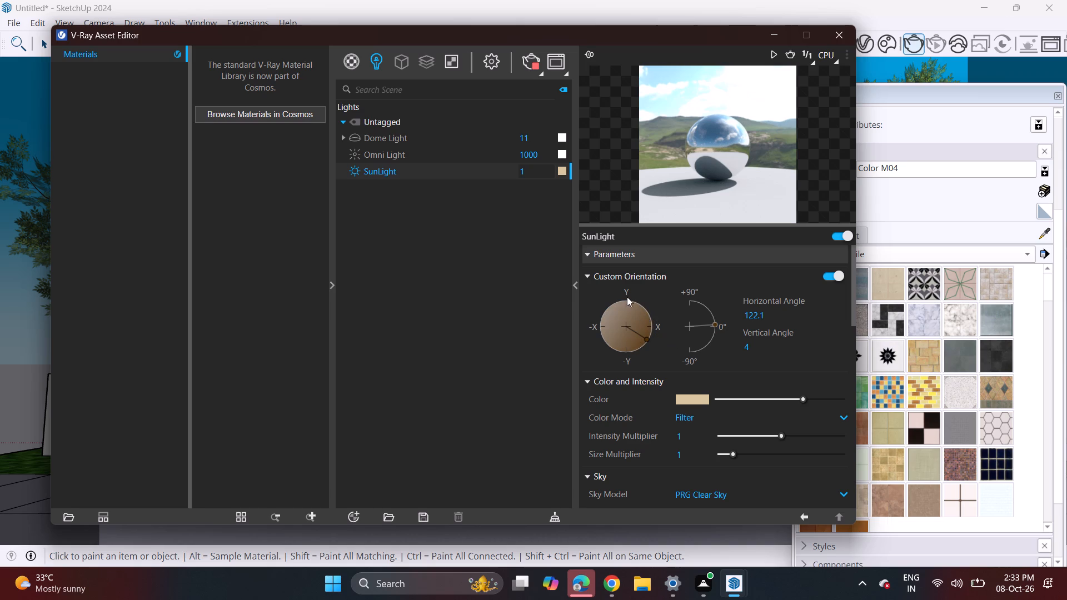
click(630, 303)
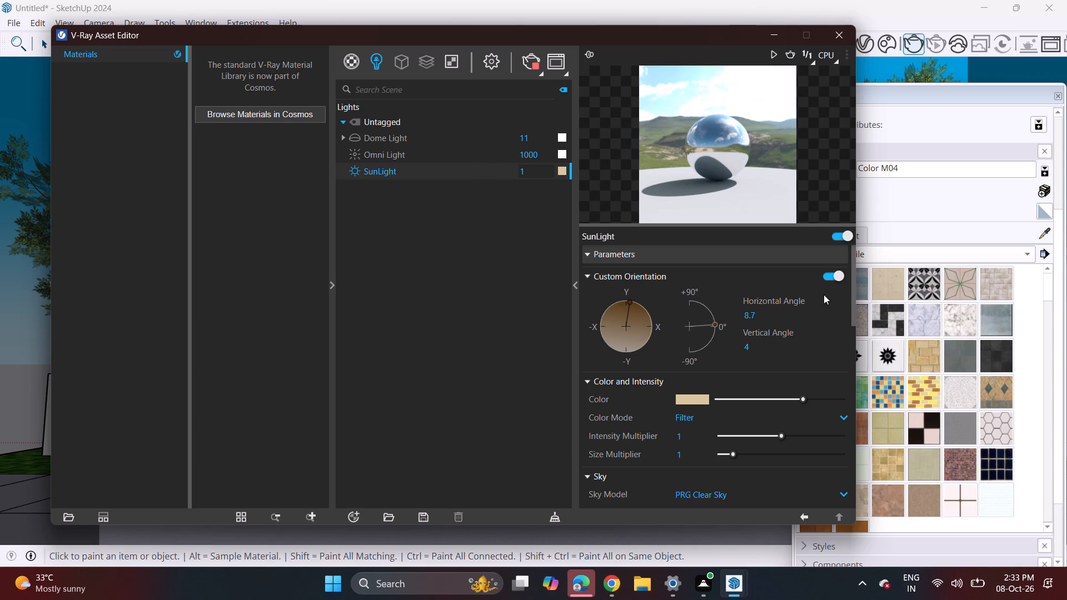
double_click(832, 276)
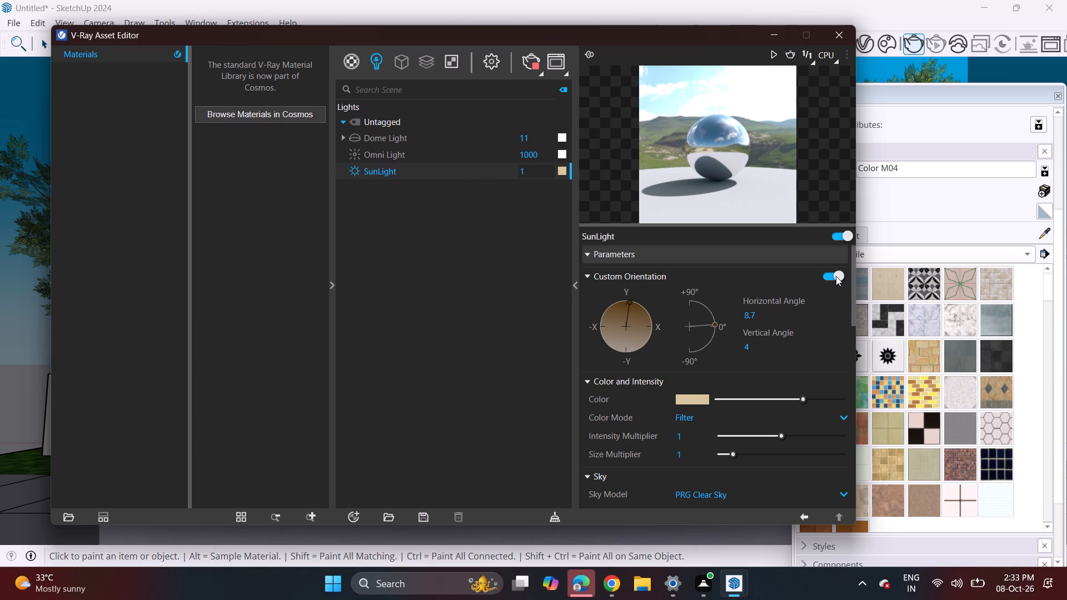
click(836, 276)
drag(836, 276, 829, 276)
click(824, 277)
Change the SunLight color to a warm near-white with R 1, G 0.986 and B 0.96.
click(437, 173)
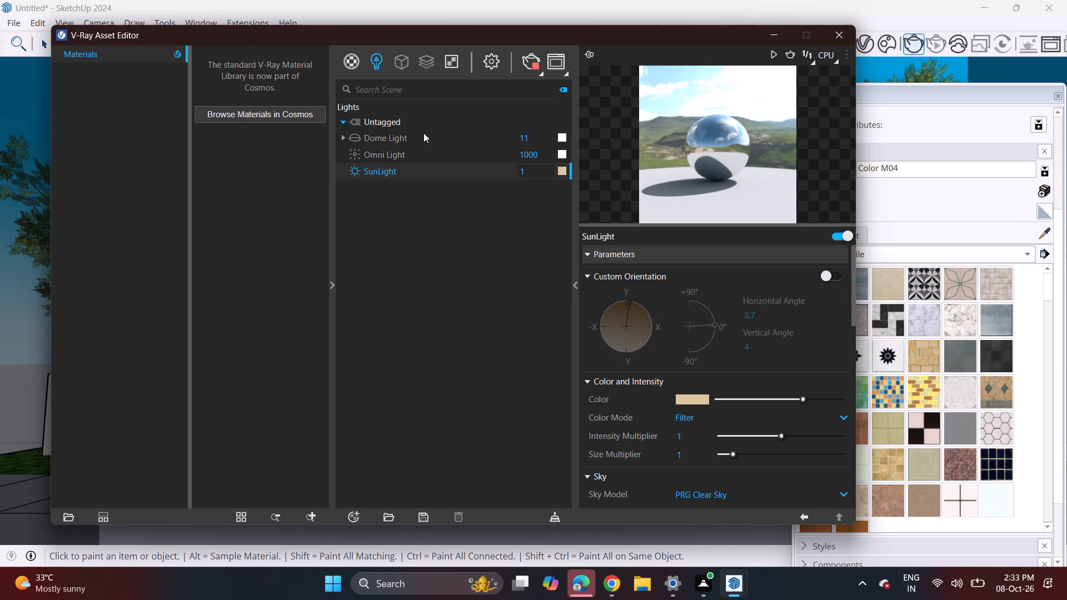
click(423, 133)
click(415, 166)
click(412, 170)
click(687, 394)
drag(325, 191, 318, 173)
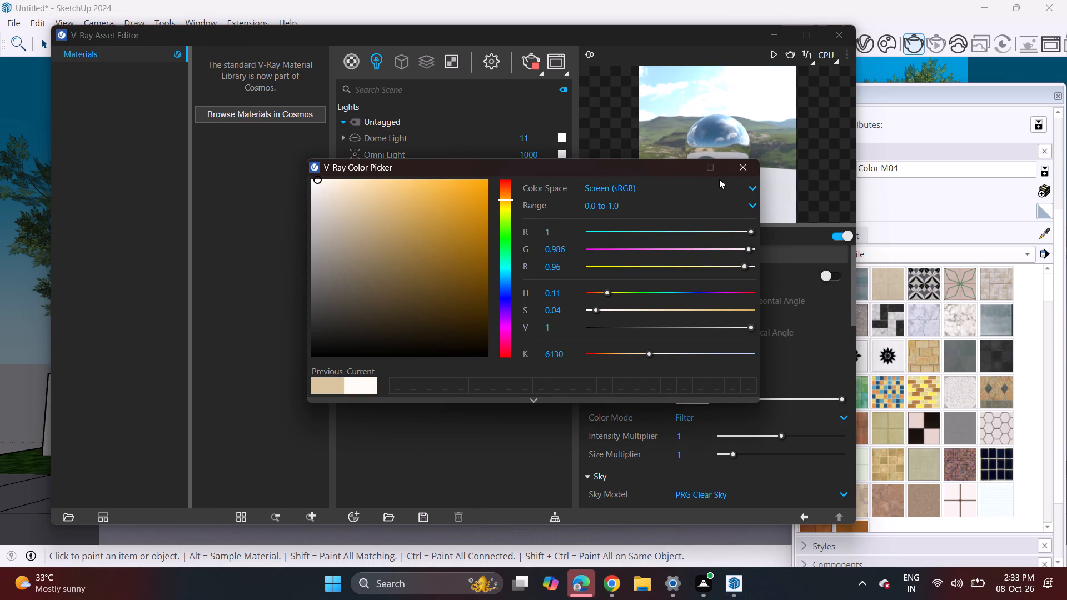
click(739, 163)
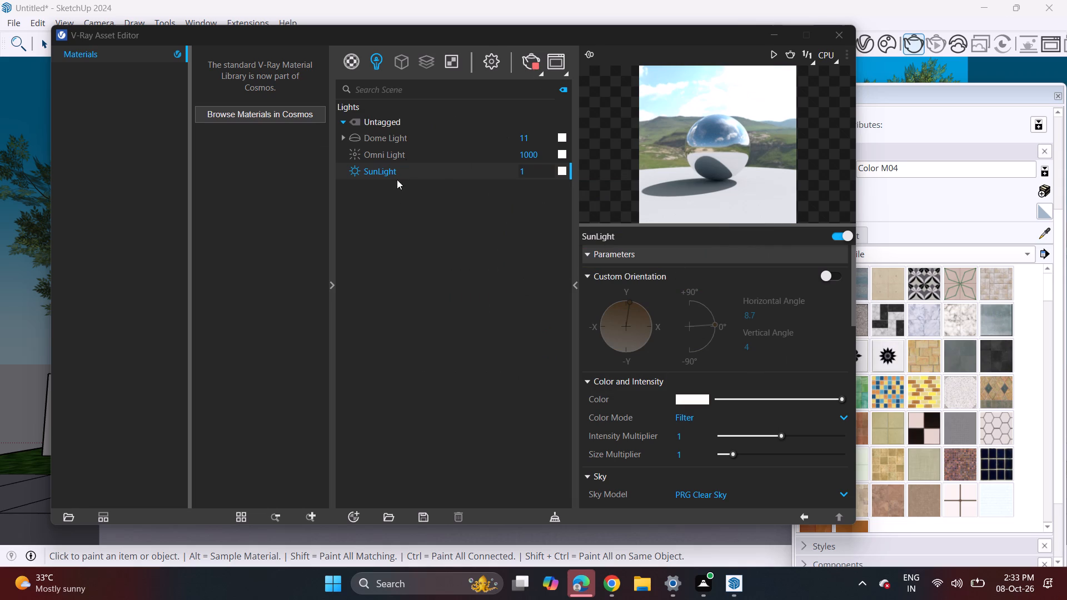
Raise the Dome Light intensity to 17.5.
click(415, 140)
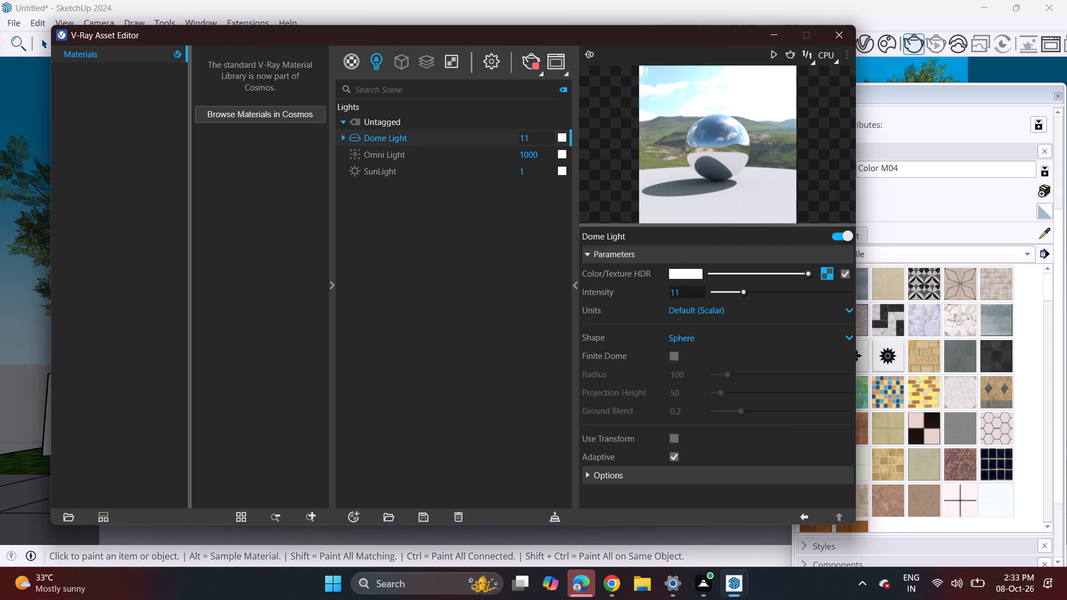
click(751, 291)
click(756, 291)
click(761, 291)
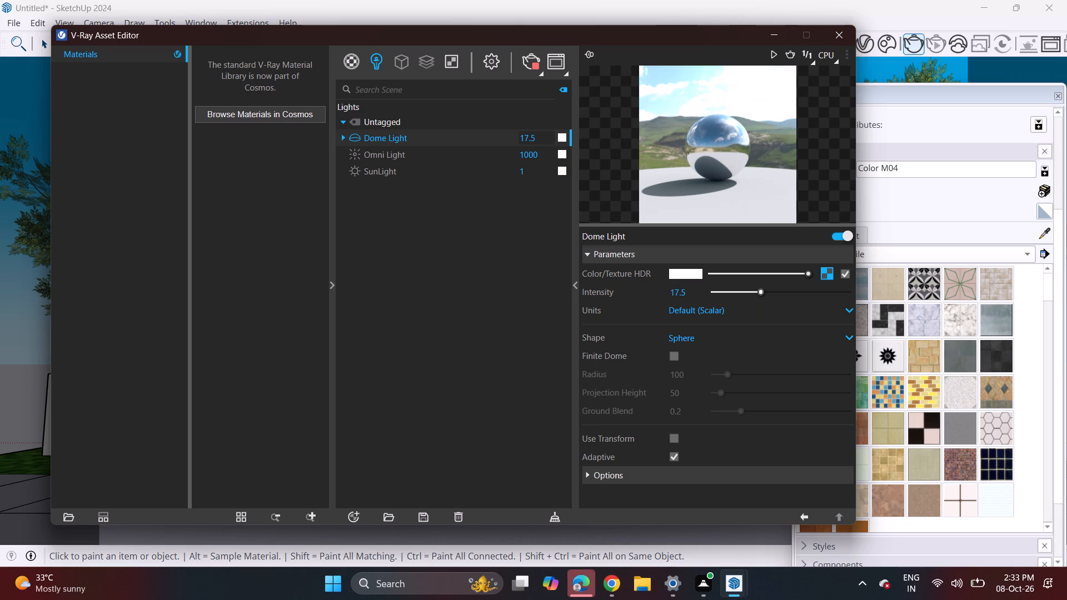
Stop the running render, close the Asset Editor and start a new V-Ray render with the updated lighting.
click(524, 57)
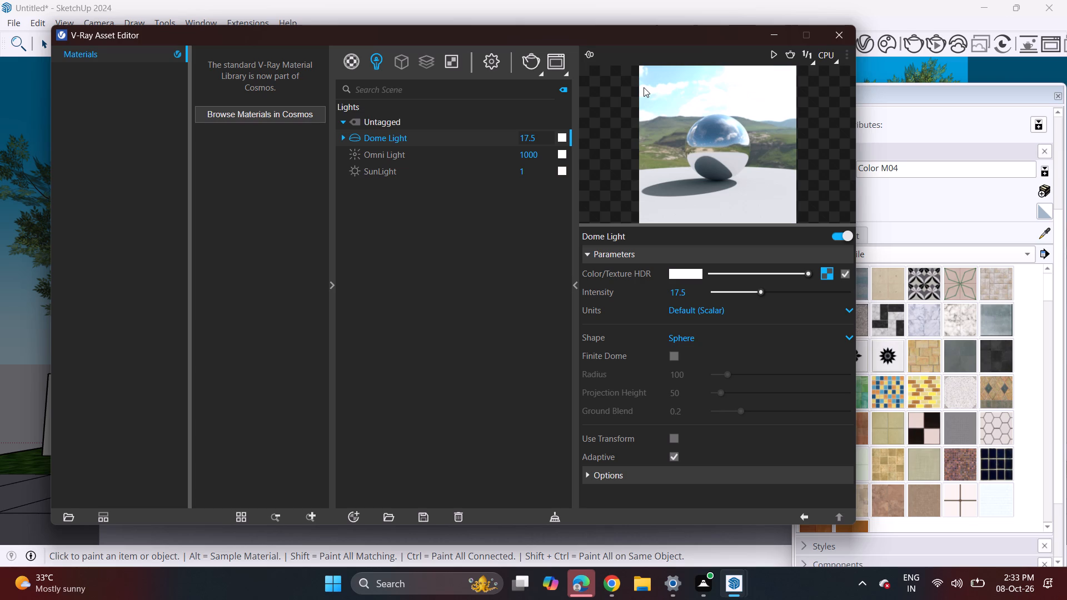
click(832, 33)
click(911, 42)
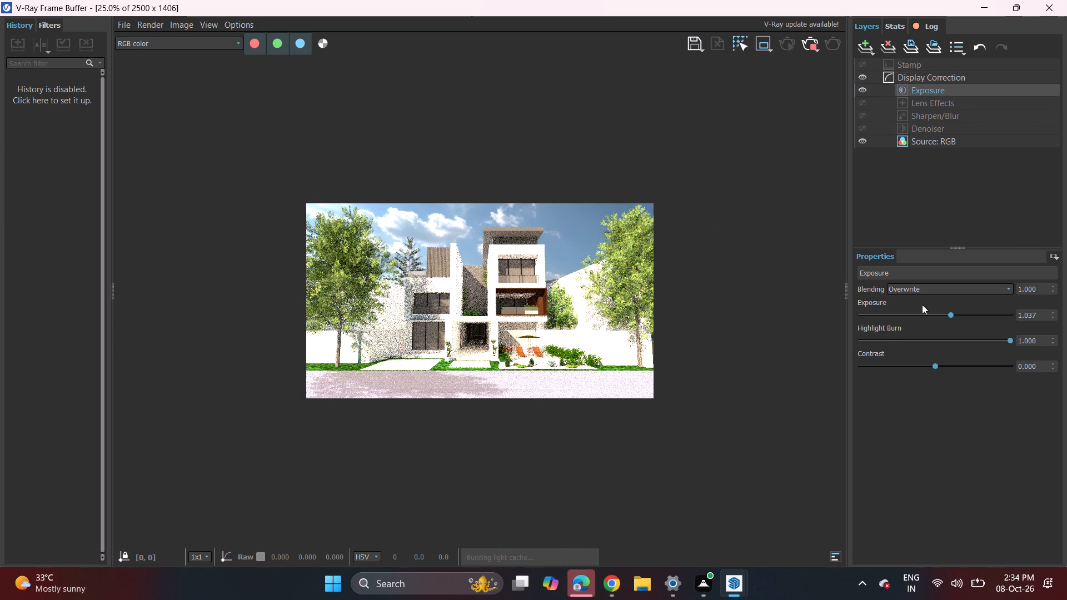
Lower the render's Exposure correction to 0.148, check the noisy preview of the whole house and close the frame buffer.
click(938, 315)
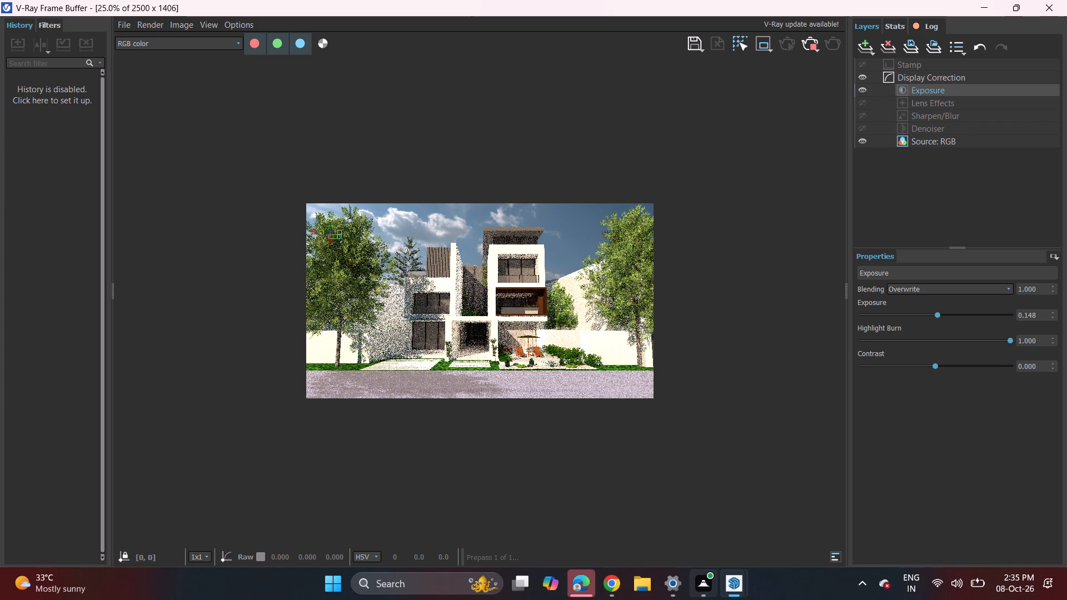
scroll(474, 263, up, 2)
scroll(486, 297, down, 1)
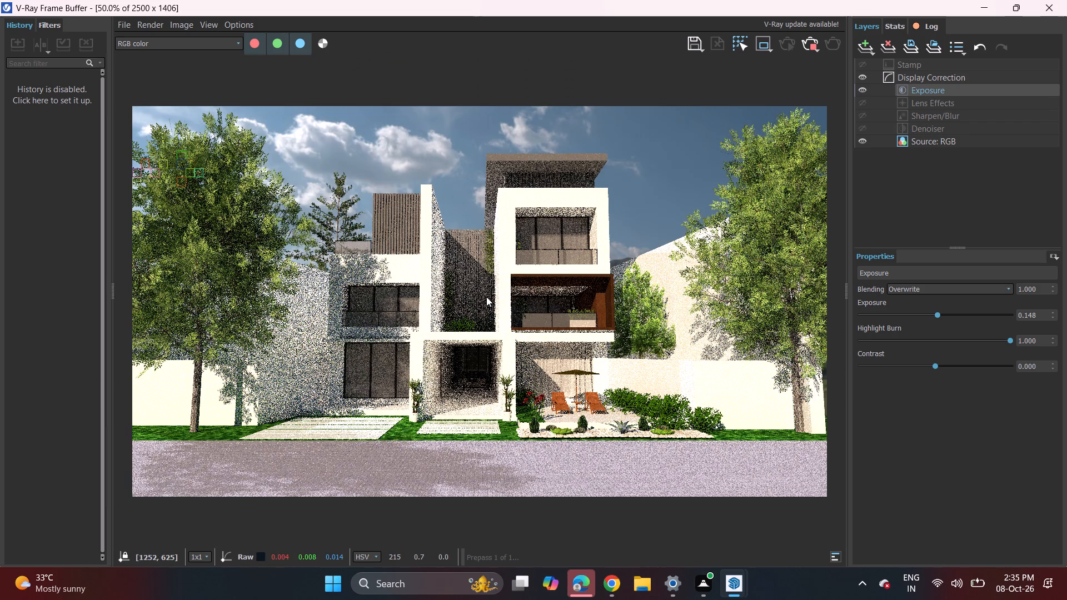
scroll(487, 292, down, 2)
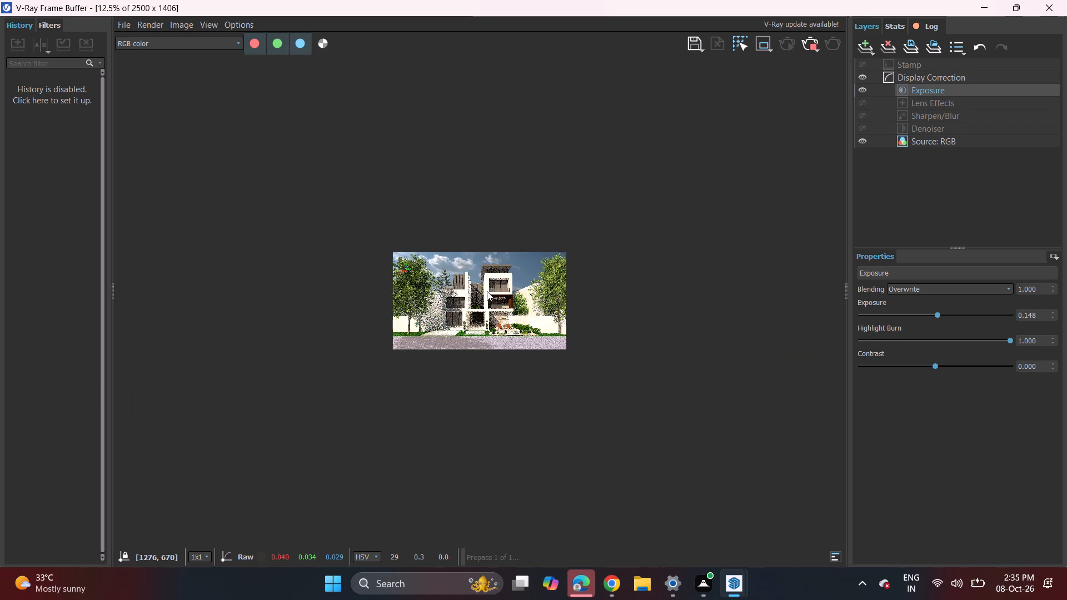
scroll(486, 284, up, 2)
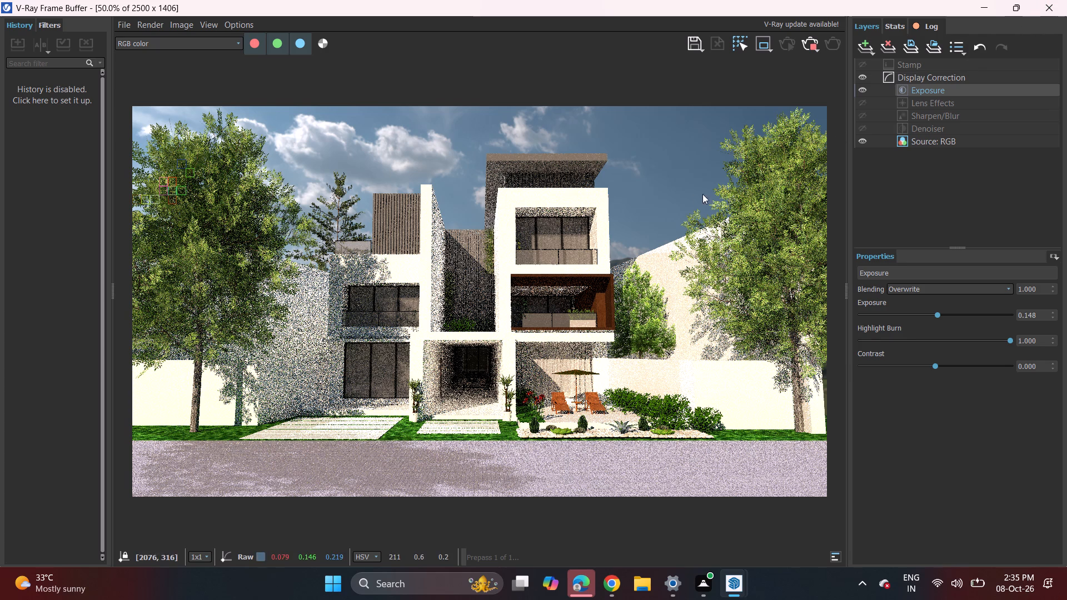
click(1048, 12)
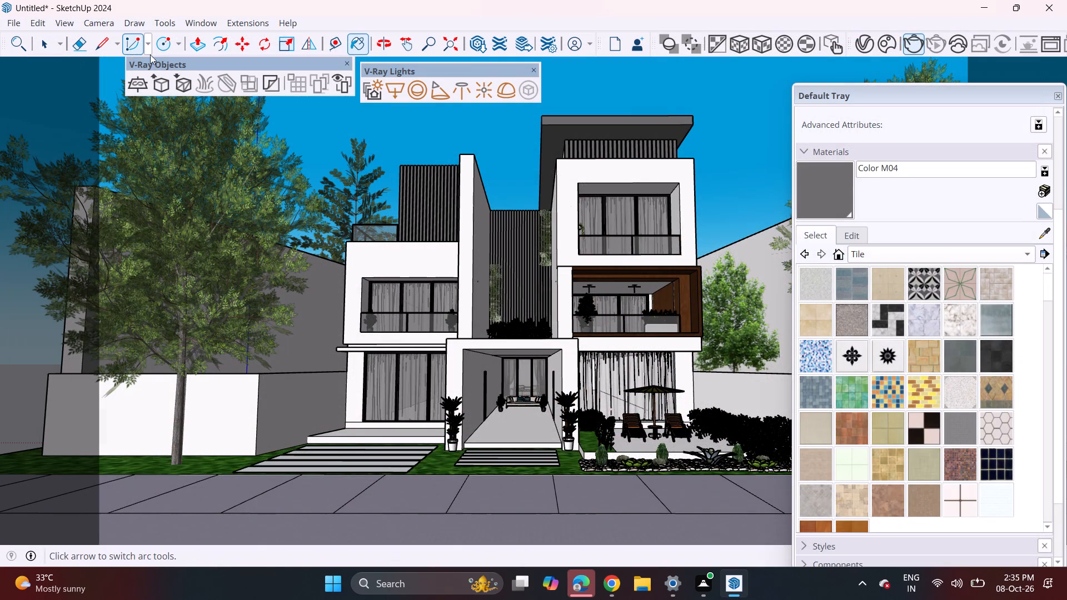
Draw three small circles in a row along the centre of the entrance passage ceiling, in front of the rear glazed window.
click(164, 43)
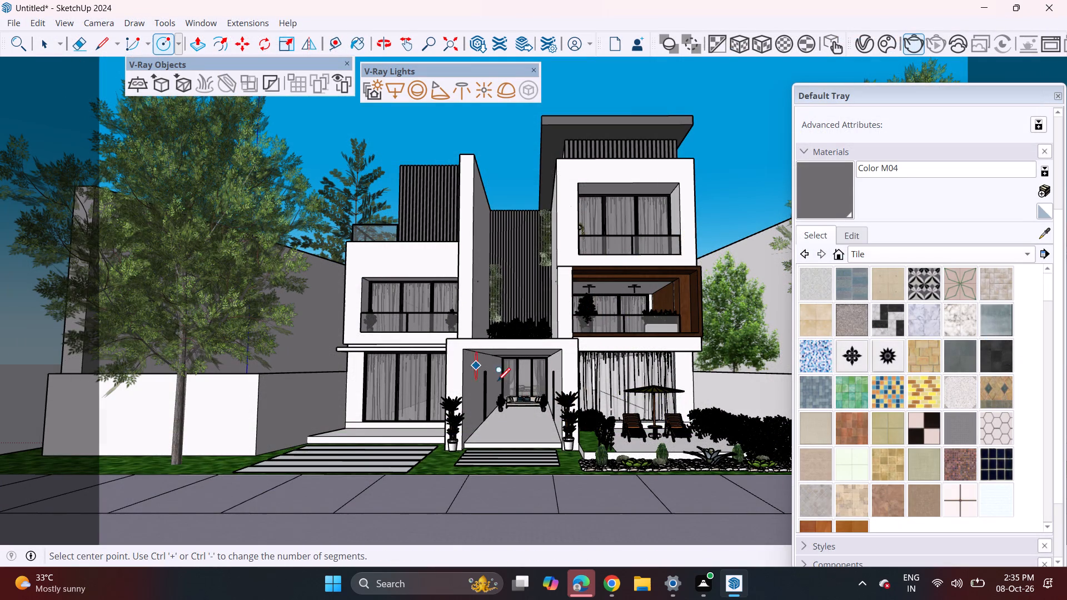
scroll(507, 378, up, 6)
middle_drag(521, 353, 520, 316)
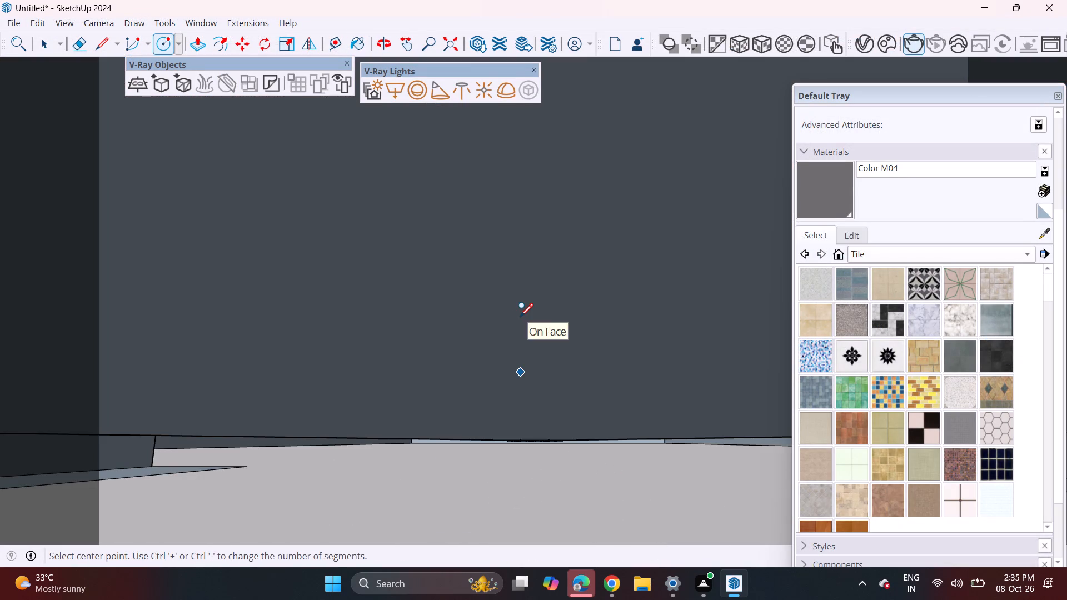
shift+middle_drag(510, 276, 510, 473)
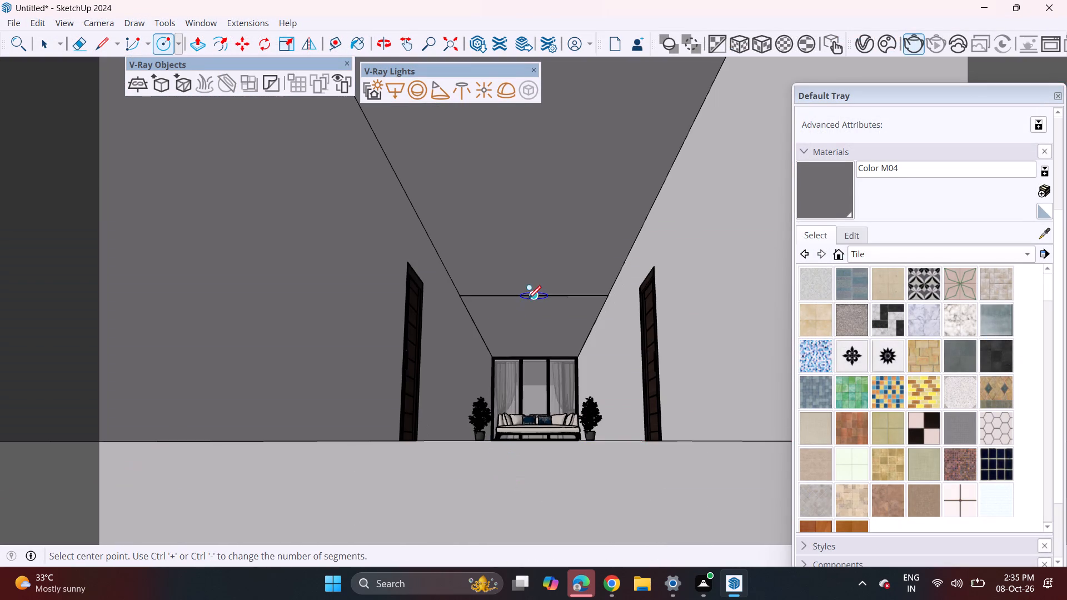
scroll(530, 311, up, 6)
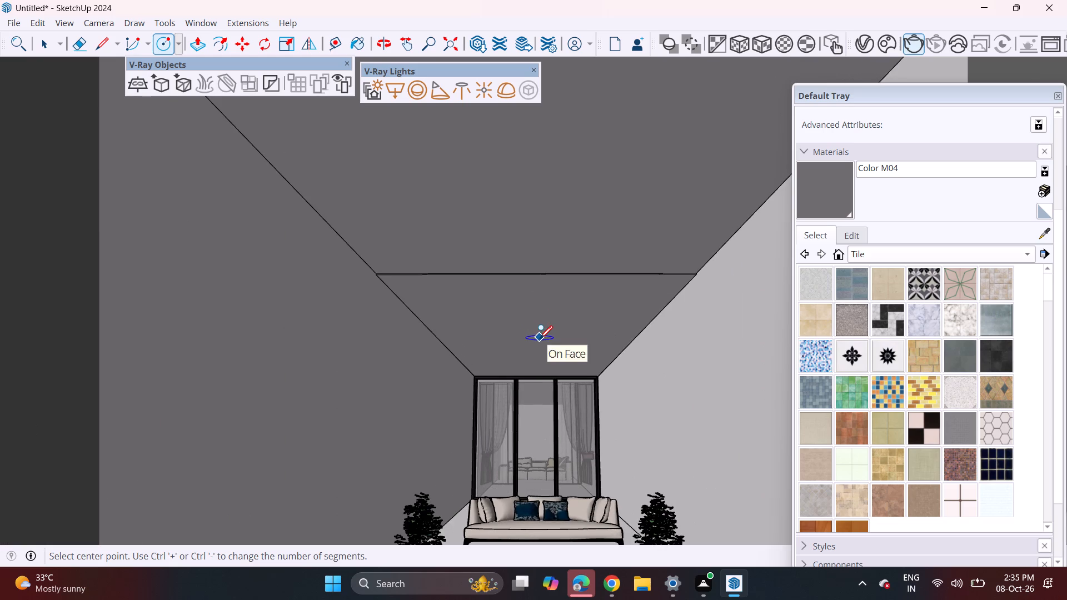
click(541, 342)
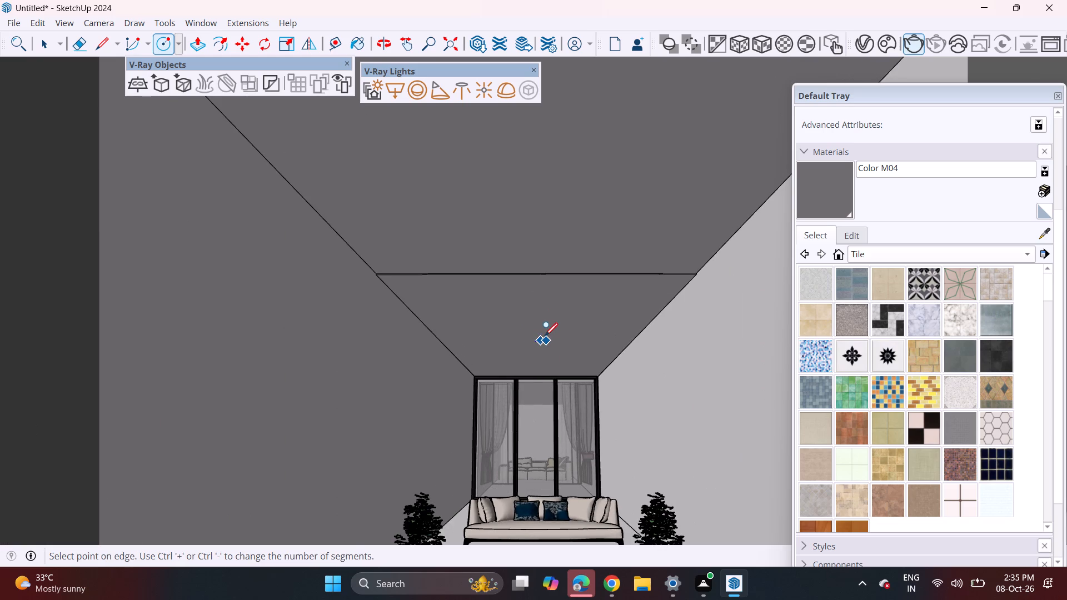
scroll(545, 334, up, 9)
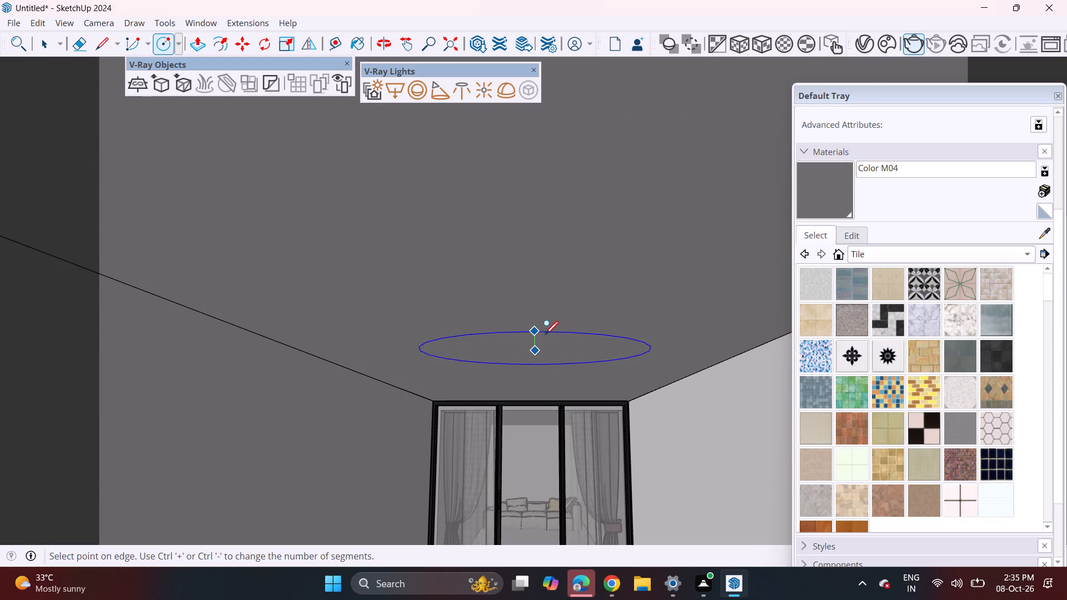
click(540, 344)
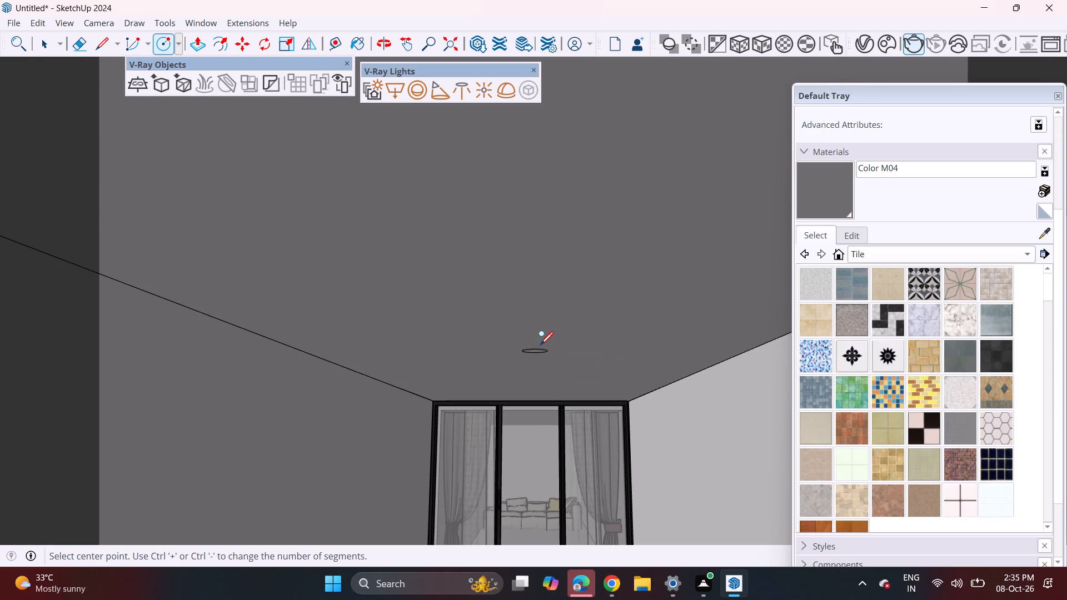
click(535, 265)
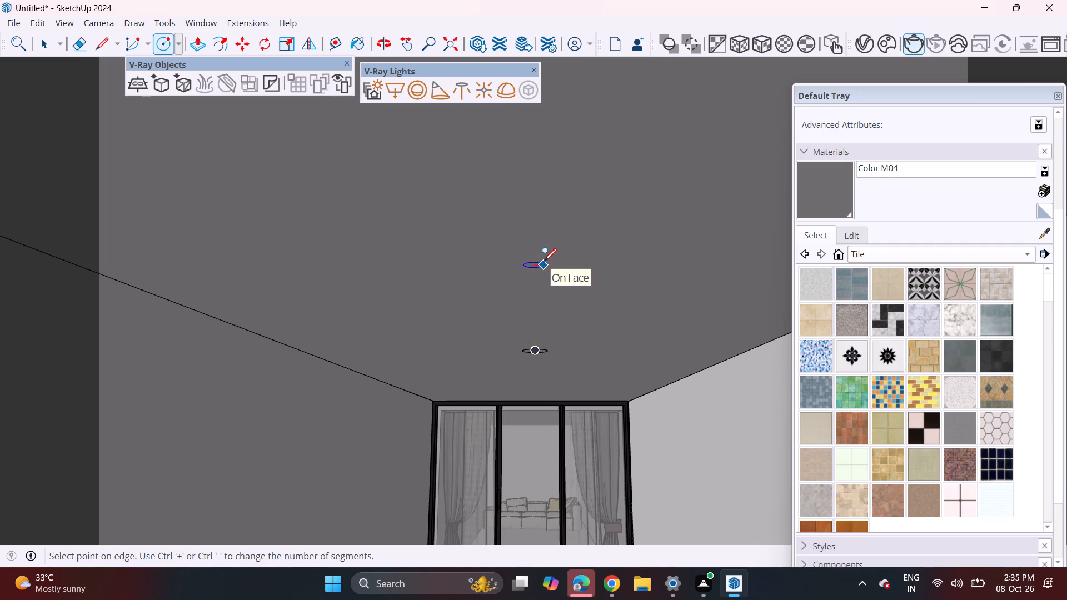
click(544, 259)
scroll(543, 259, down, 8)
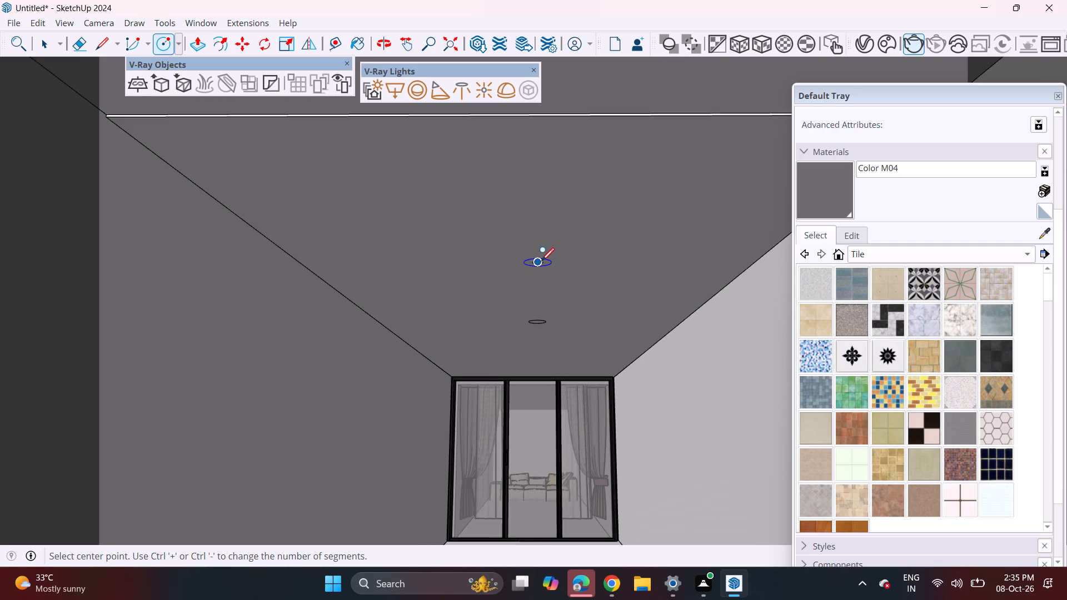
scroll(541, 260, down, 2)
click(549, 206)
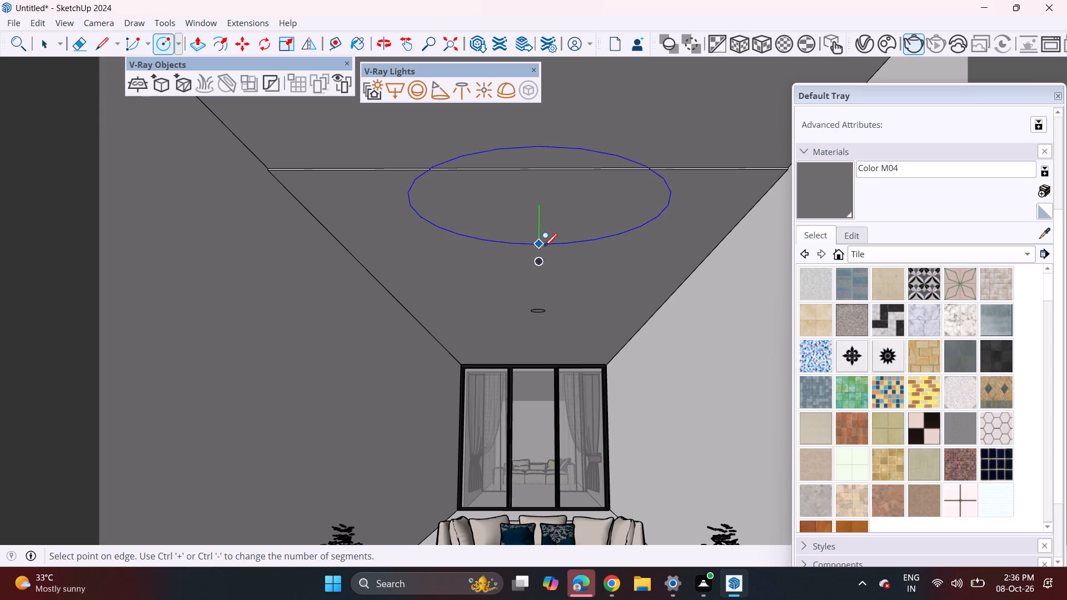
click(546, 215)
Push/Pull all three ceiling circles up into the slab by the same shallow depth to form downlight recesses.
scroll(544, 264, up, 4)
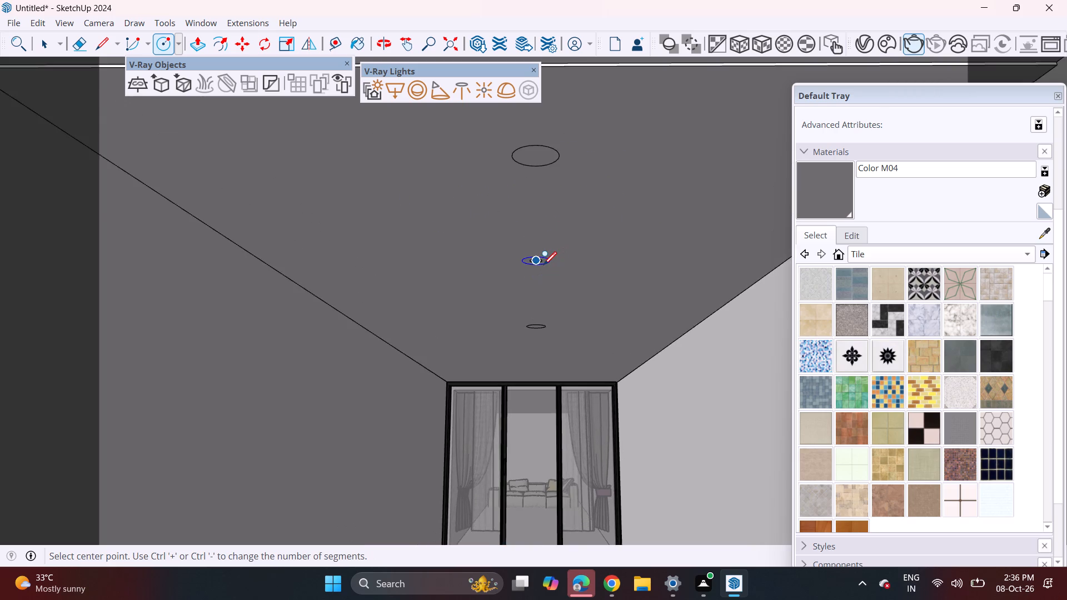
scroll(544, 264, up, 3)
scroll(543, 263, down, 2)
key(space)
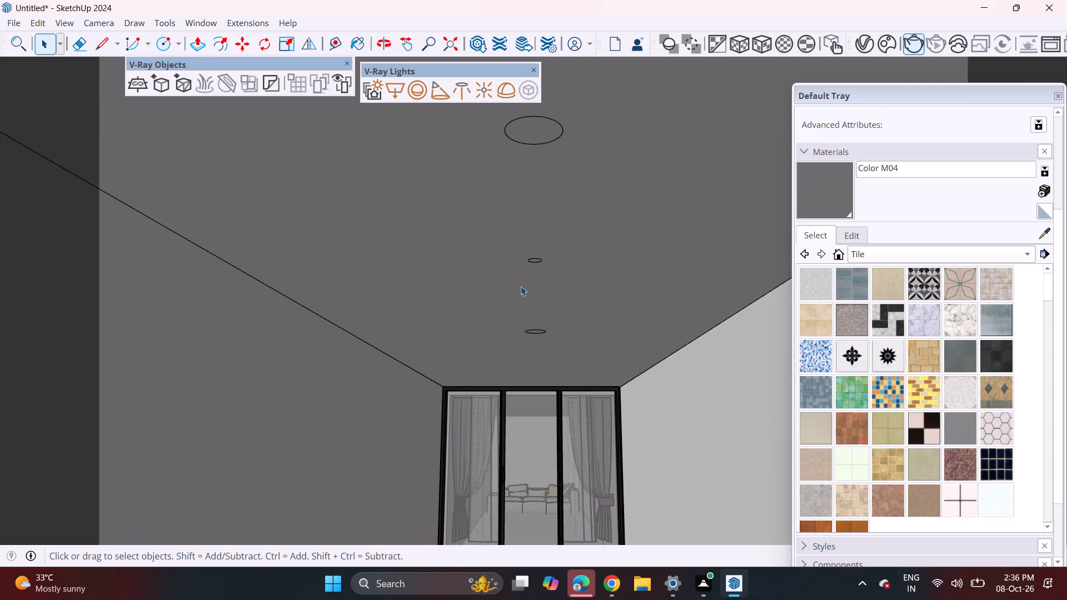
key(p)
click(536, 128)
click(534, 119)
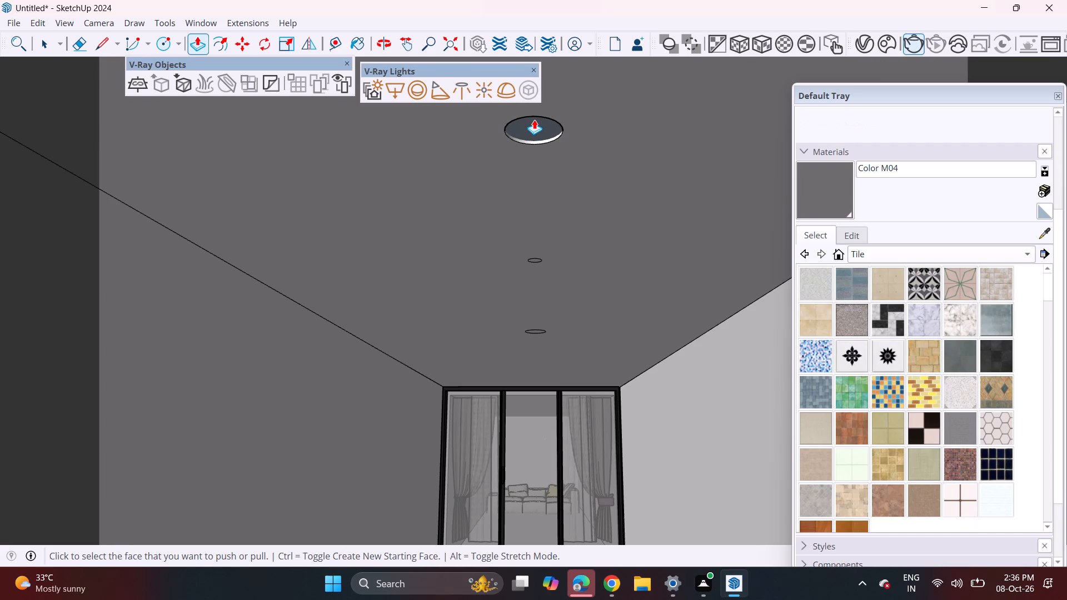
scroll(535, 258, up, 4)
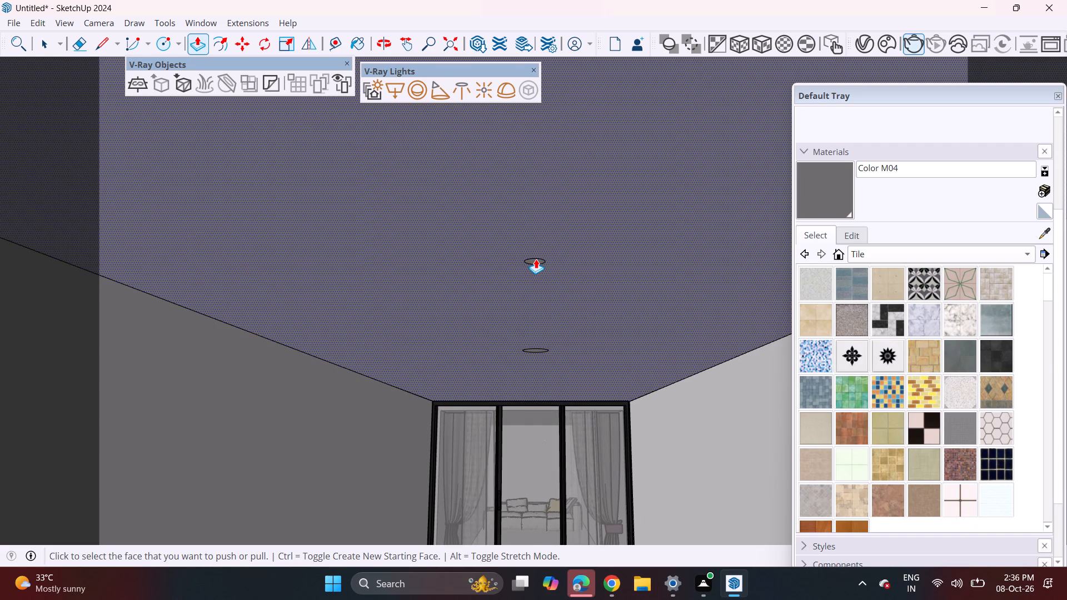
double_click(535, 262)
scroll(545, 336, up, 5)
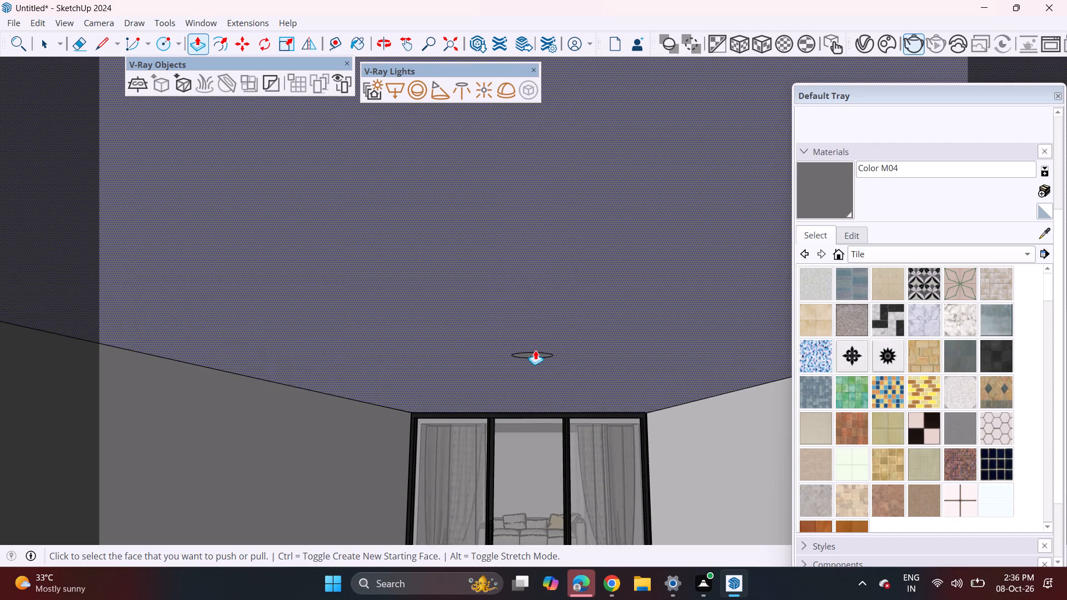
double_click(533, 355)
scroll(533, 355, down, 5)
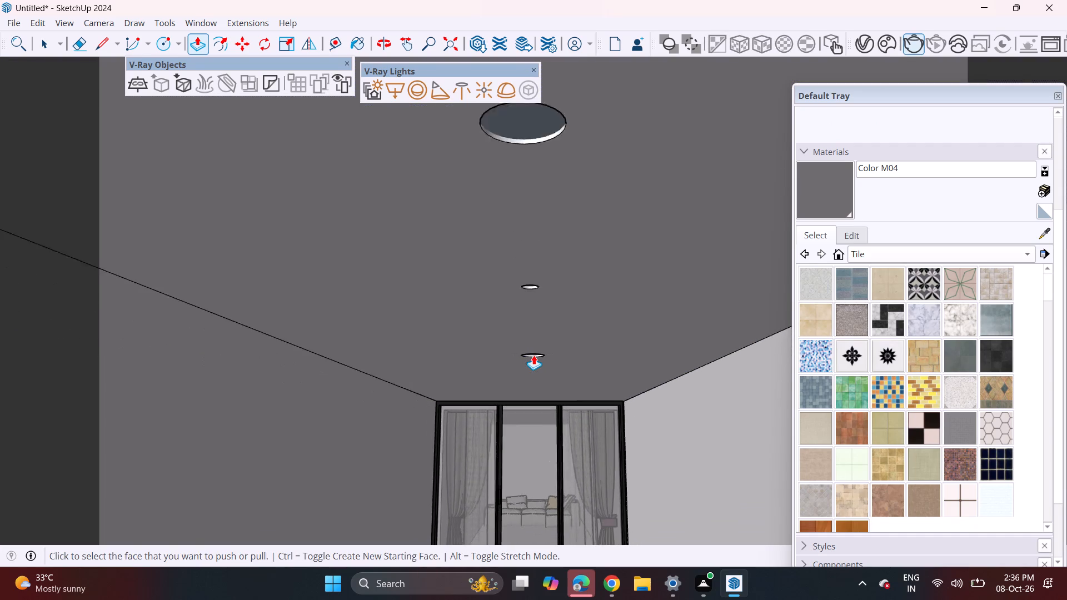
Place a V-Ray Spot Light pointing down in each of the three ceiling recesses of the entrance passage.
scroll(533, 355, down, 3)
scroll(508, 298, down, 1)
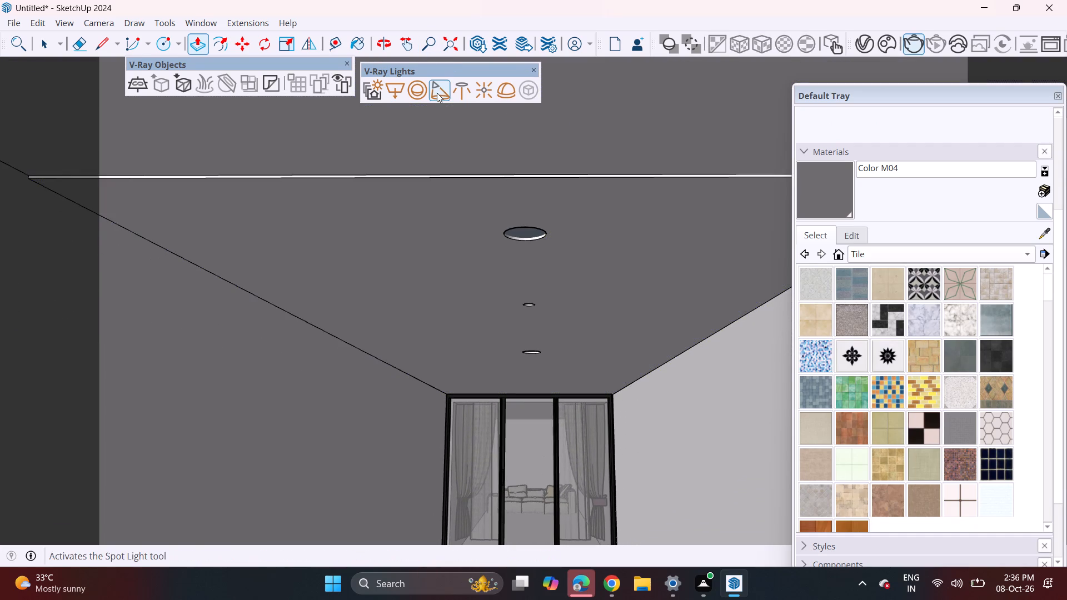
click(437, 93)
click(523, 234)
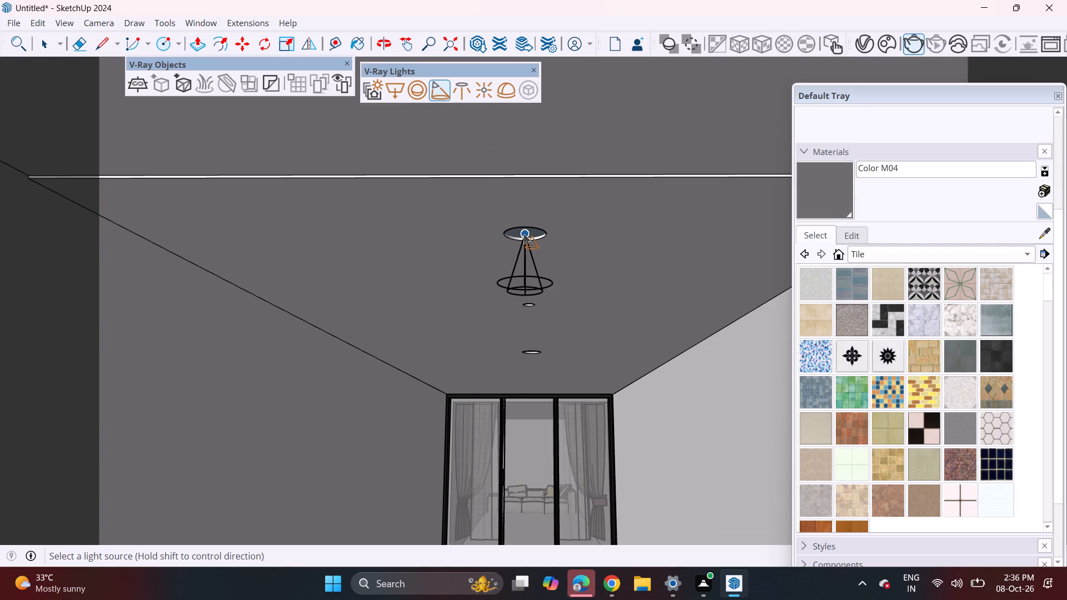
scroll(535, 312, up, 14)
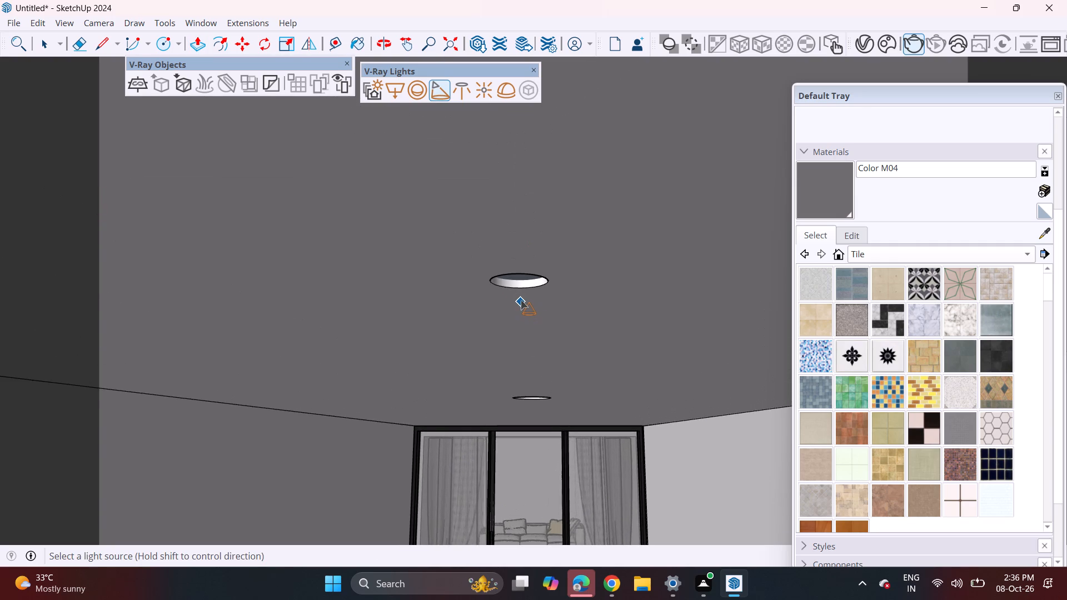
scroll(521, 300, up, 2)
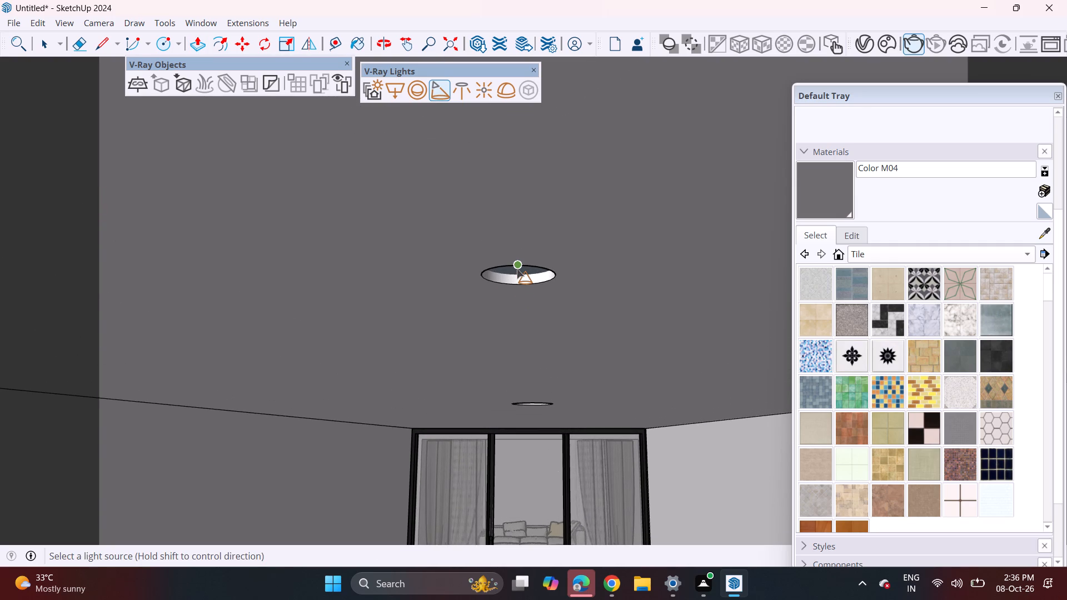
click(518, 273)
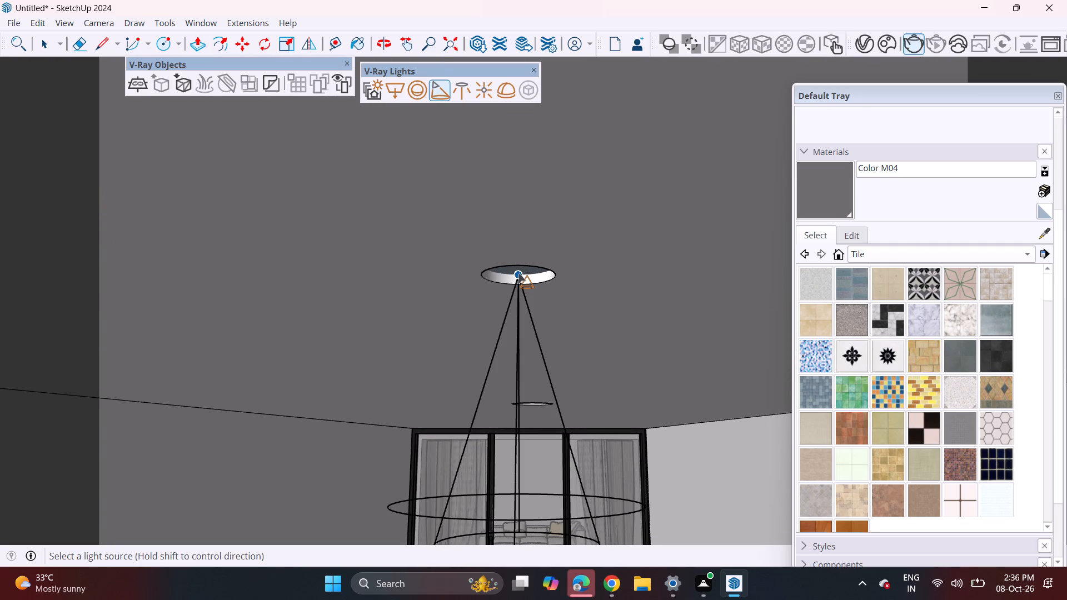
scroll(556, 434, up, 4)
scroll(501, 401, down, 2)
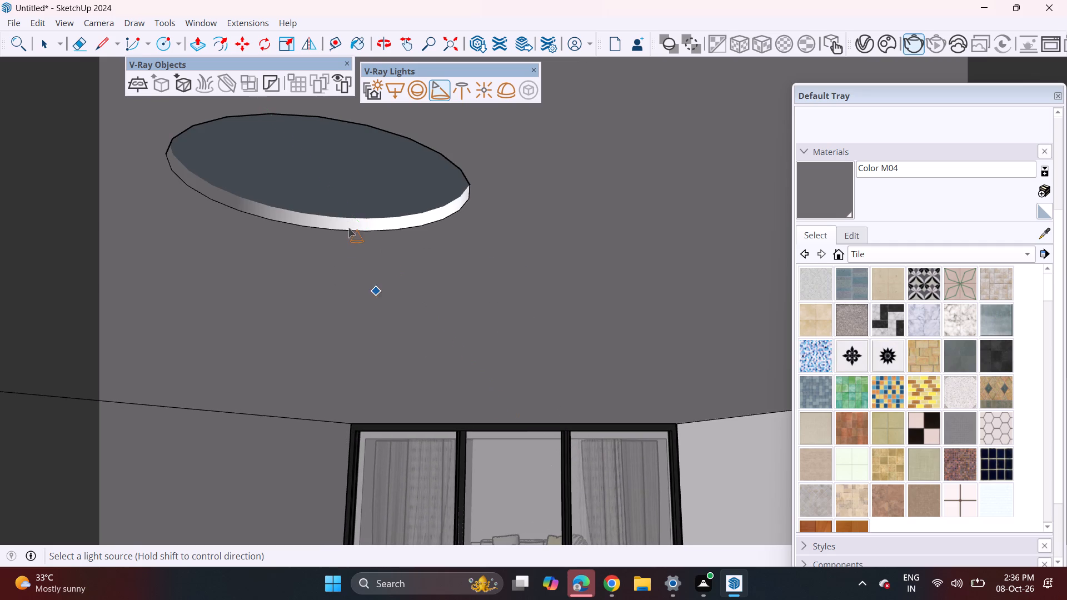
click(328, 181)
Draw two small, similarly sized circles side by side on the underside of the top roof overhang, above the vertical slats.
scroll(328, 181, down, 12)
middle_drag(302, 229, 383, 276)
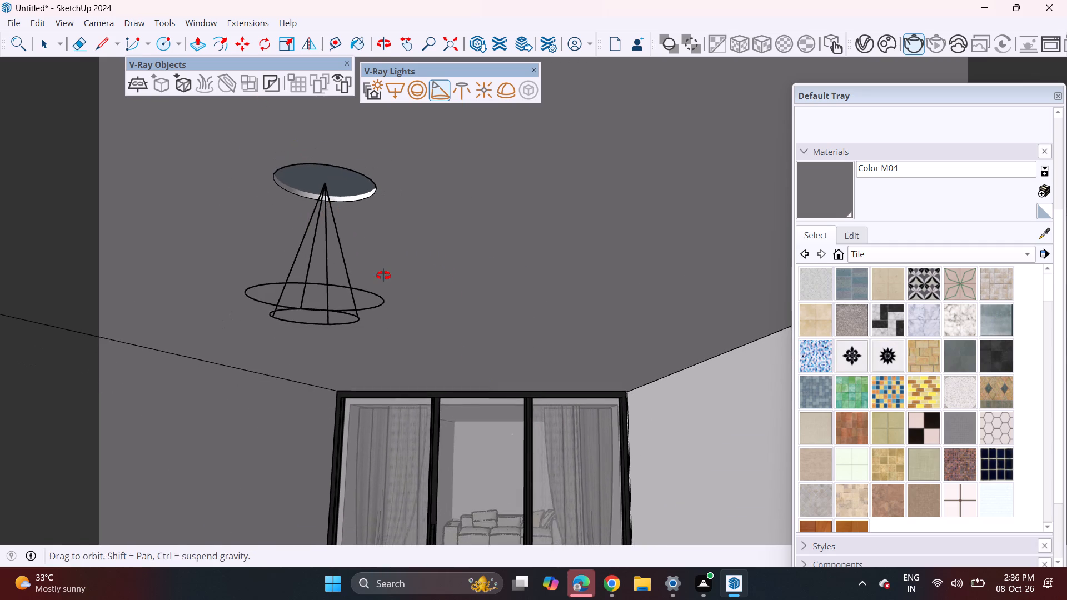
middle_drag(383, 276, 387, 279)
scroll(365, 272, down, 10)
middle_drag(425, 344, 423, 318)
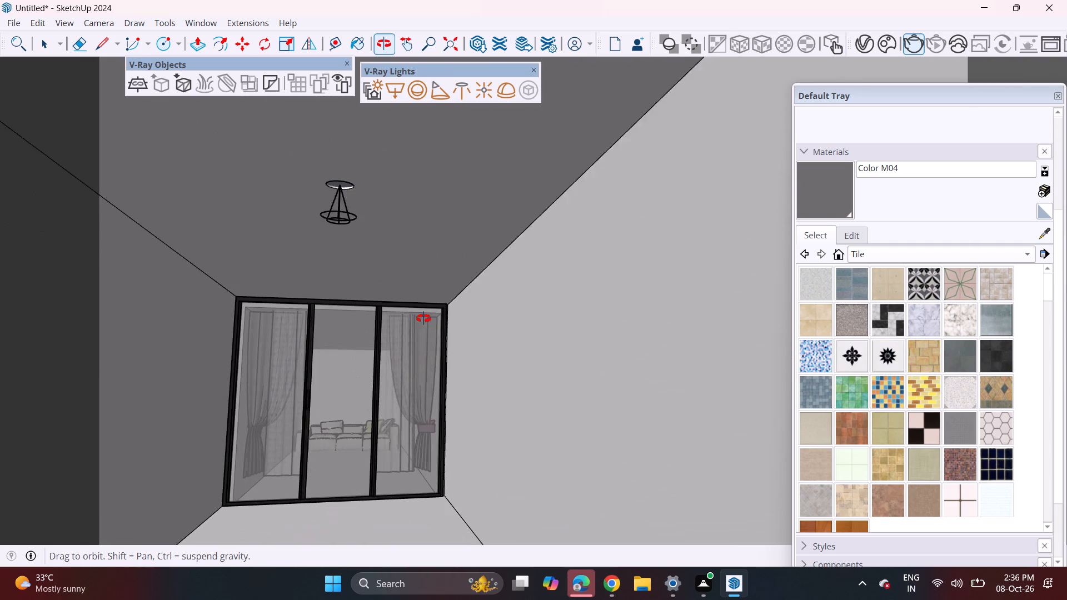
middle_drag(423, 318, 432, 329)
scroll(415, 322, down, 3)
middle_drag(425, 322, 412, 317)
scroll(394, 323, down, 1)
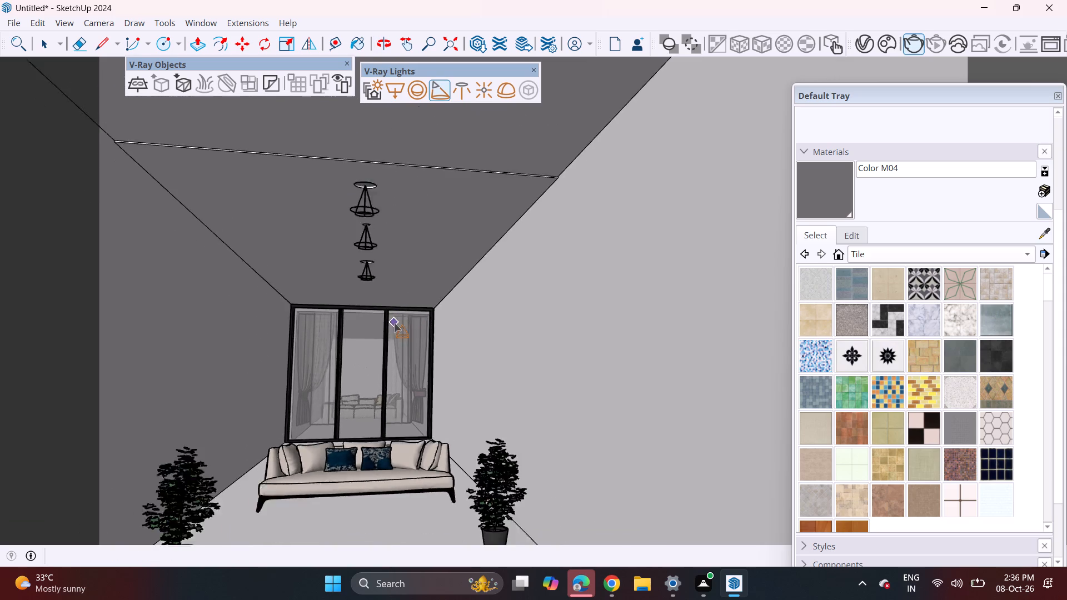
scroll(394, 323, down, 10)
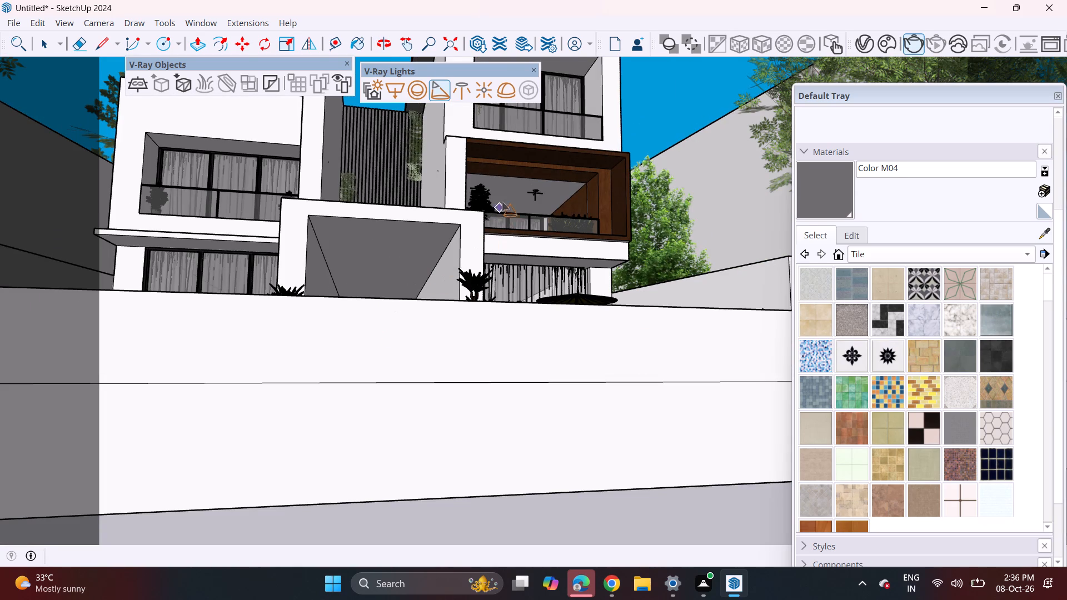
shift+middle_drag(505, 177, 450, 386)
scroll(488, 198, up, 4)
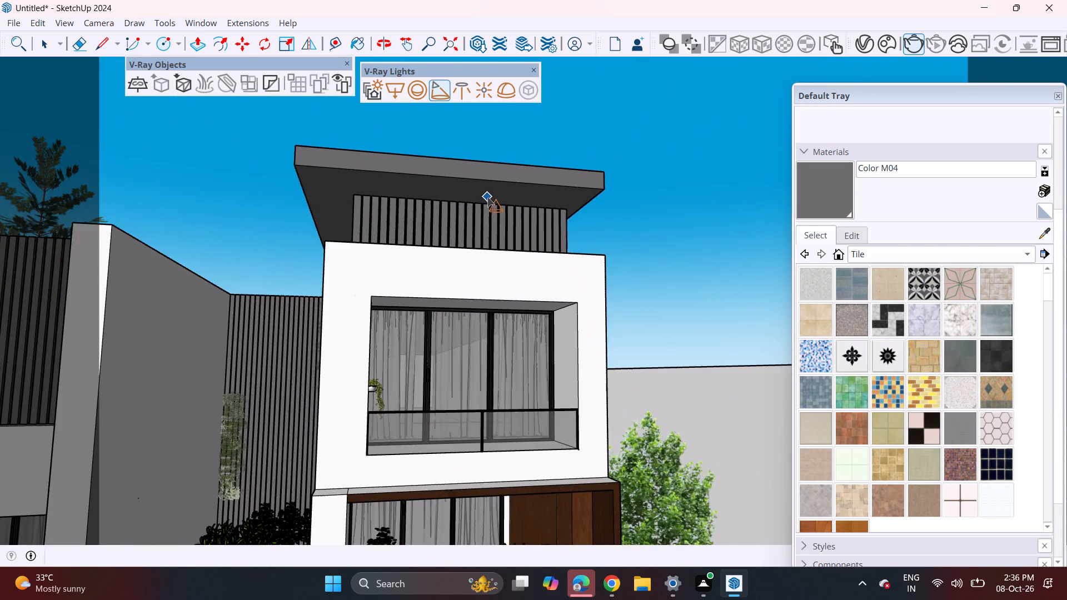
scroll(487, 197, up, 2)
middle_drag(471, 209, 467, 198)
middle_drag(459, 198, 443, 191)
scroll(439, 189, up, 2)
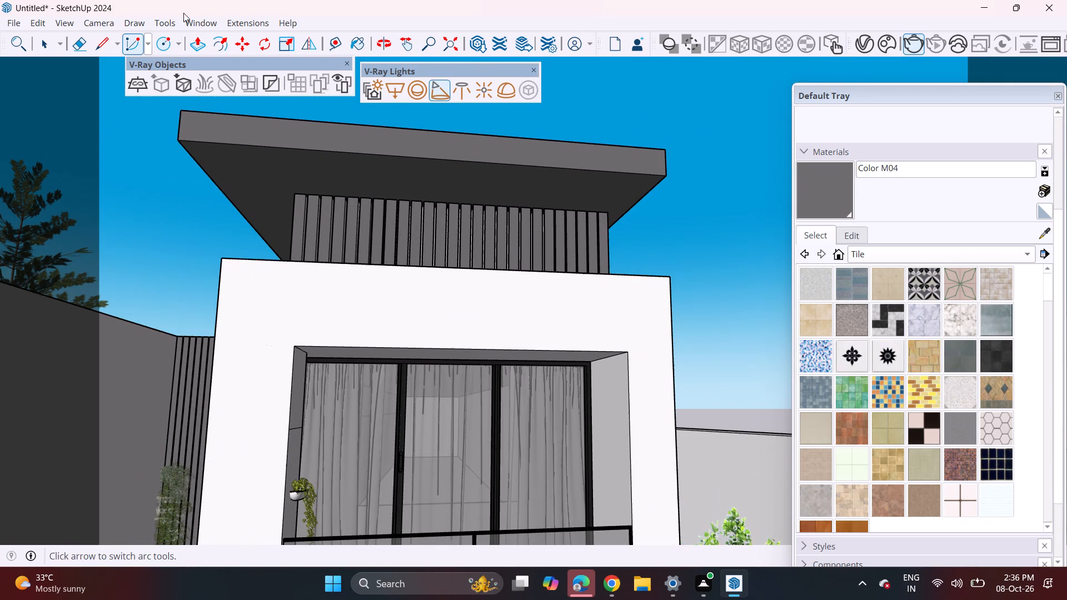
scroll(367, 162, up, 4)
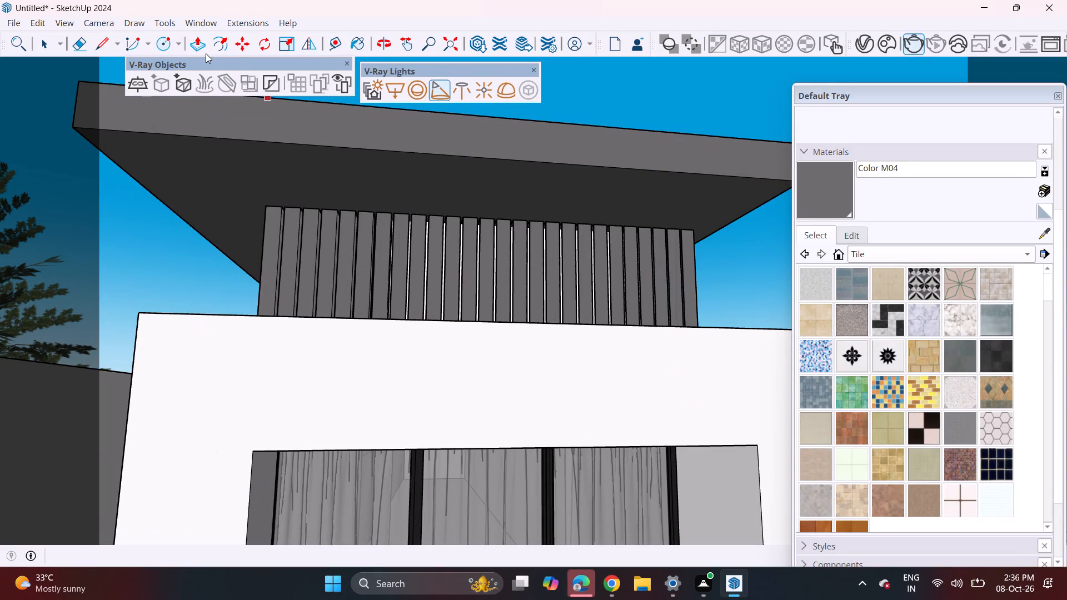
click(159, 49)
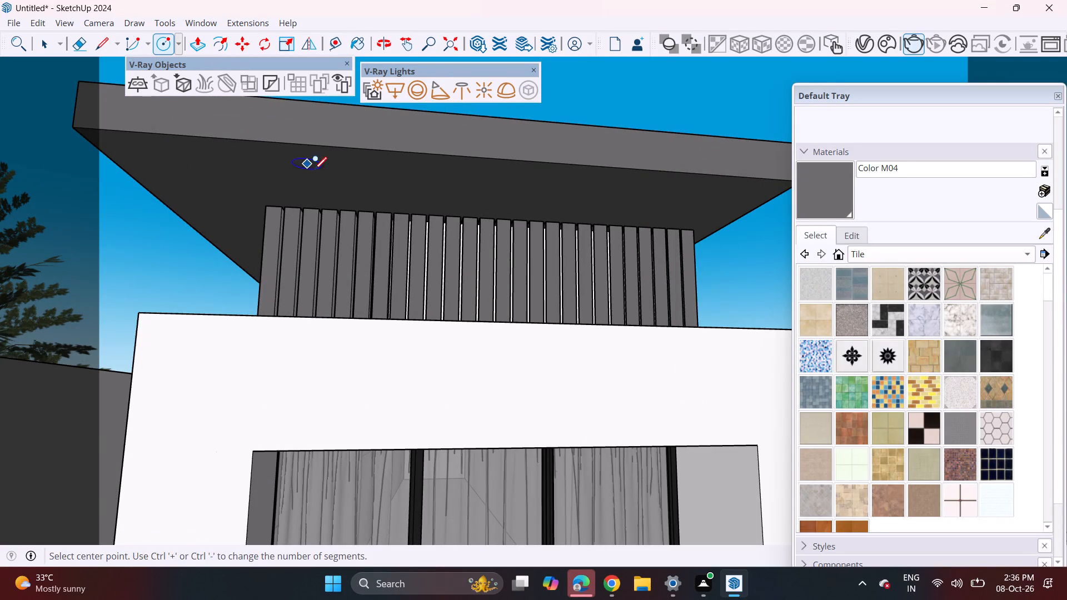
click(359, 167)
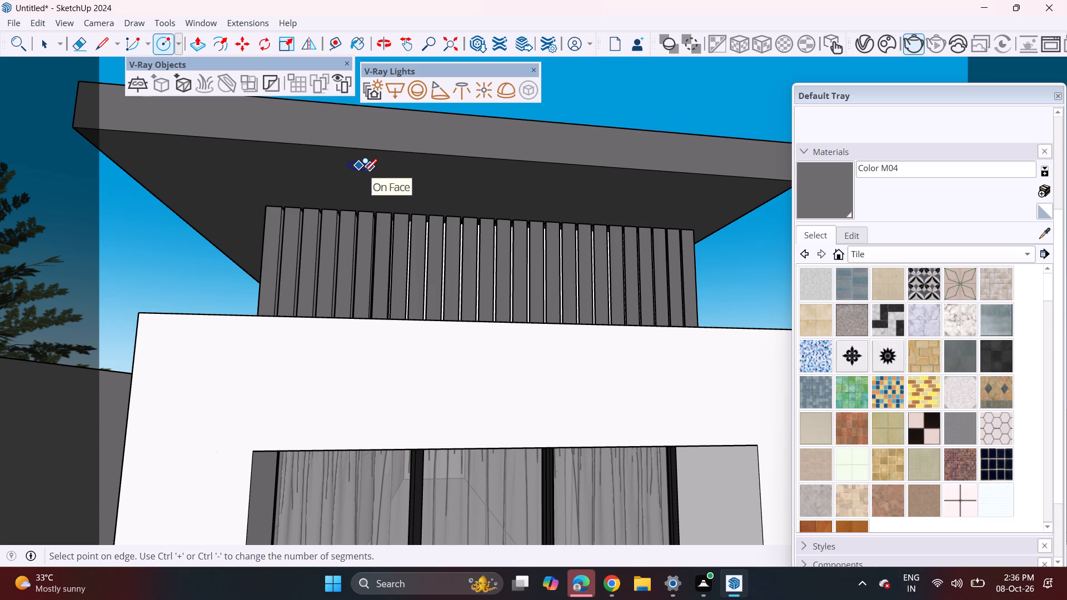
click(364, 171)
click(589, 183)
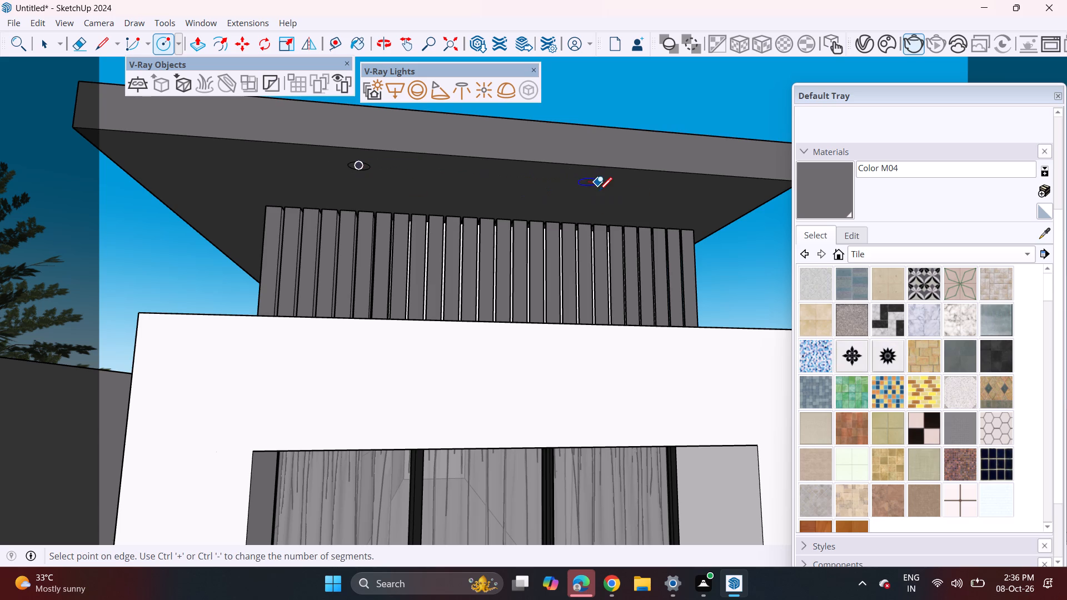
click(600, 191)
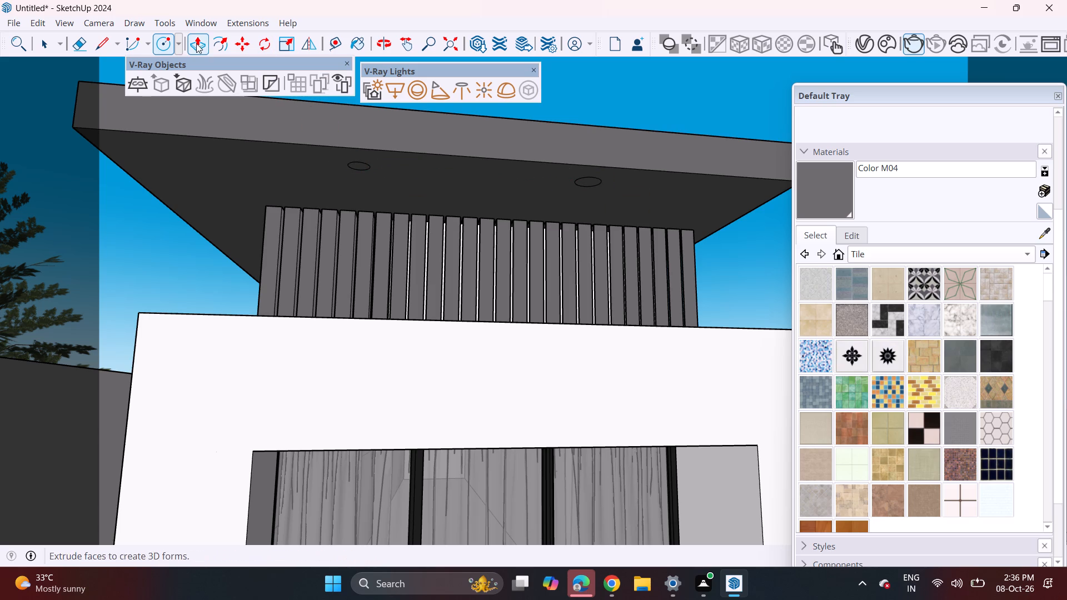
Push/Pull both circles under the roof overhang up into the slab by the same shallow depth to form downlight recesses.
click(198, 42)
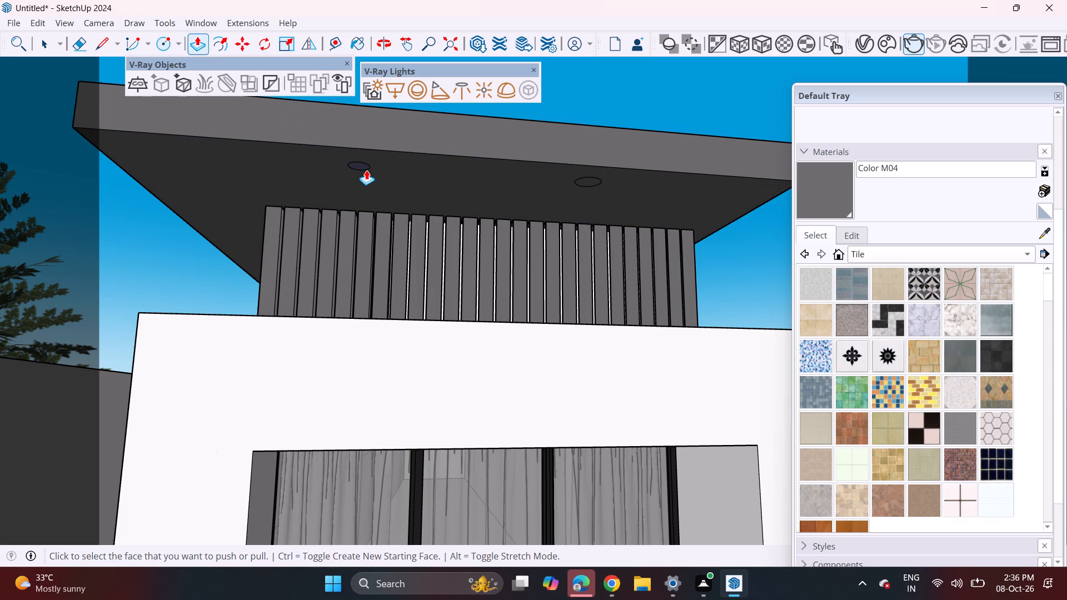
click(366, 170)
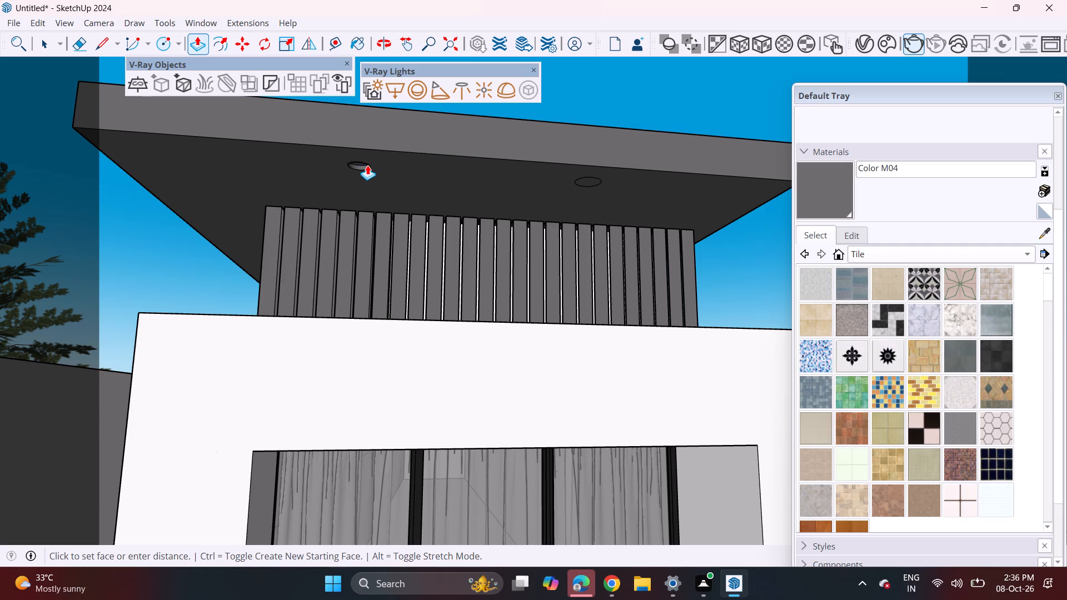
click(367, 165)
double_click(582, 181)
Place a V-Ray Spot Light pointing down in each of the two recesses under the top roof overhang.
click(442, 91)
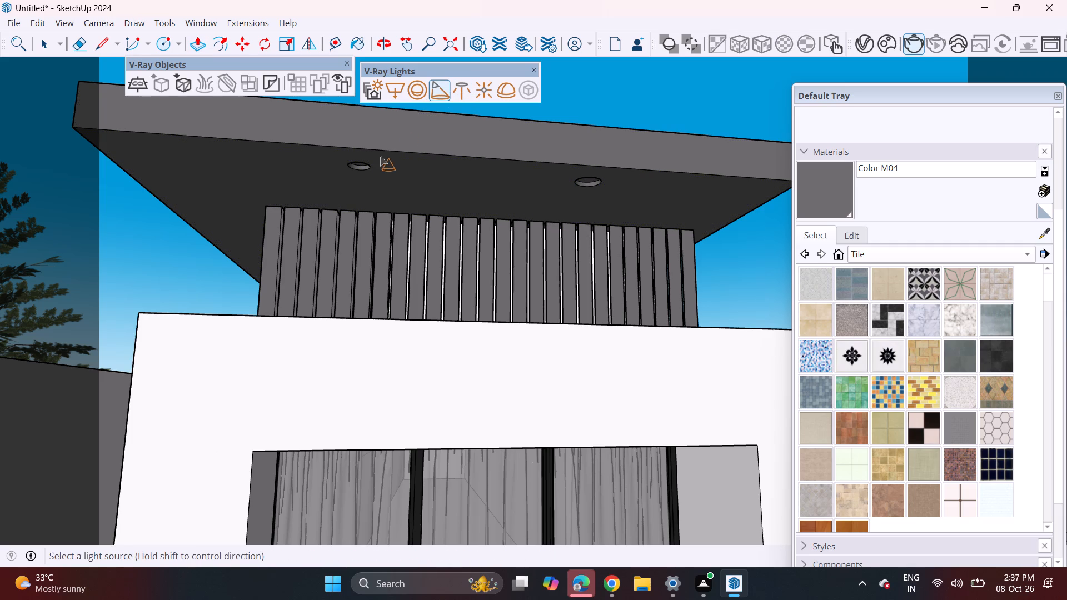
scroll(364, 164, up, 11)
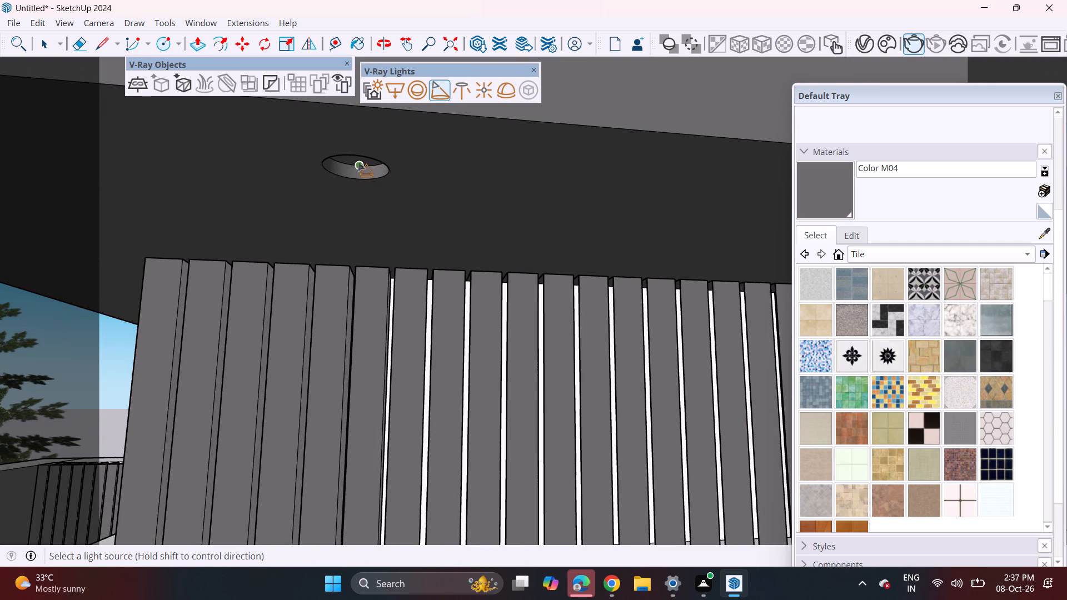
scroll(356, 160, up, 4)
click(351, 162)
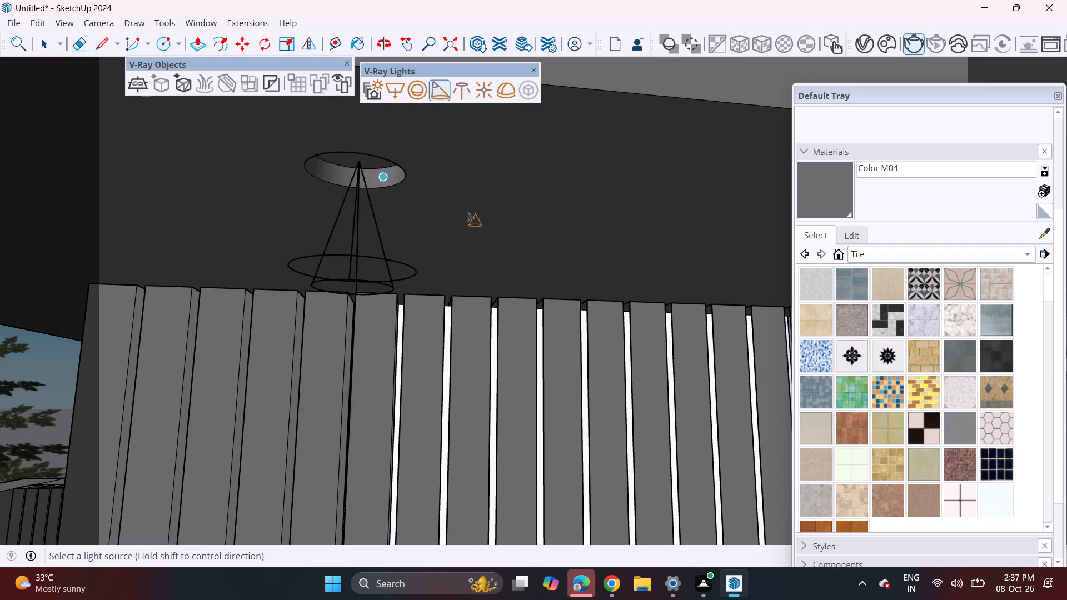
scroll(466, 213, down, 10)
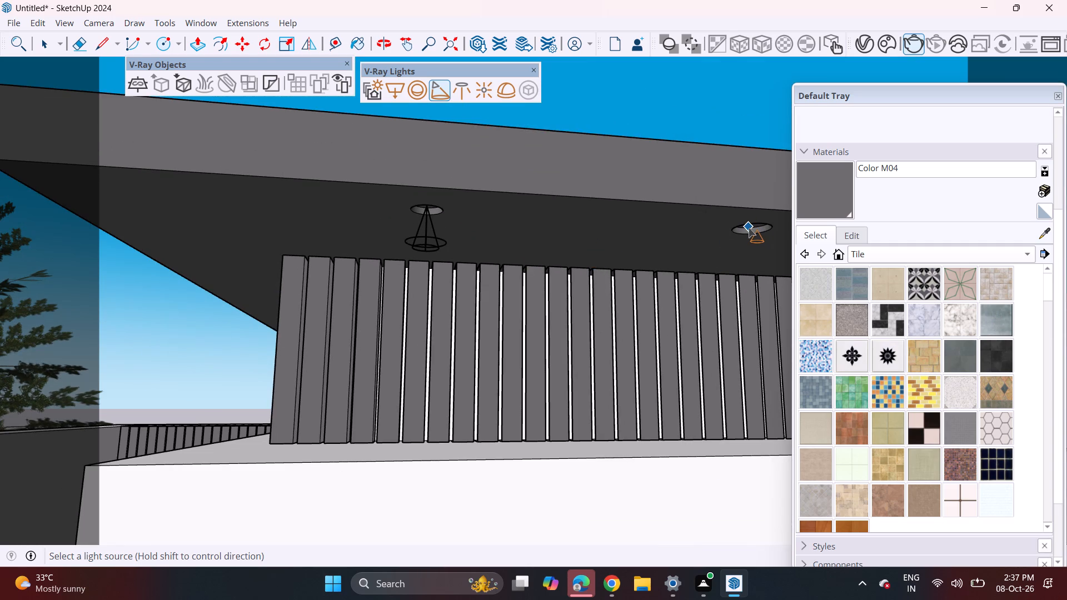
double_click(749, 228)
Close the Default Tray and frame the whole house front, with both side trees and the street, within the render's safe frame.
scroll(686, 277, down, 8)
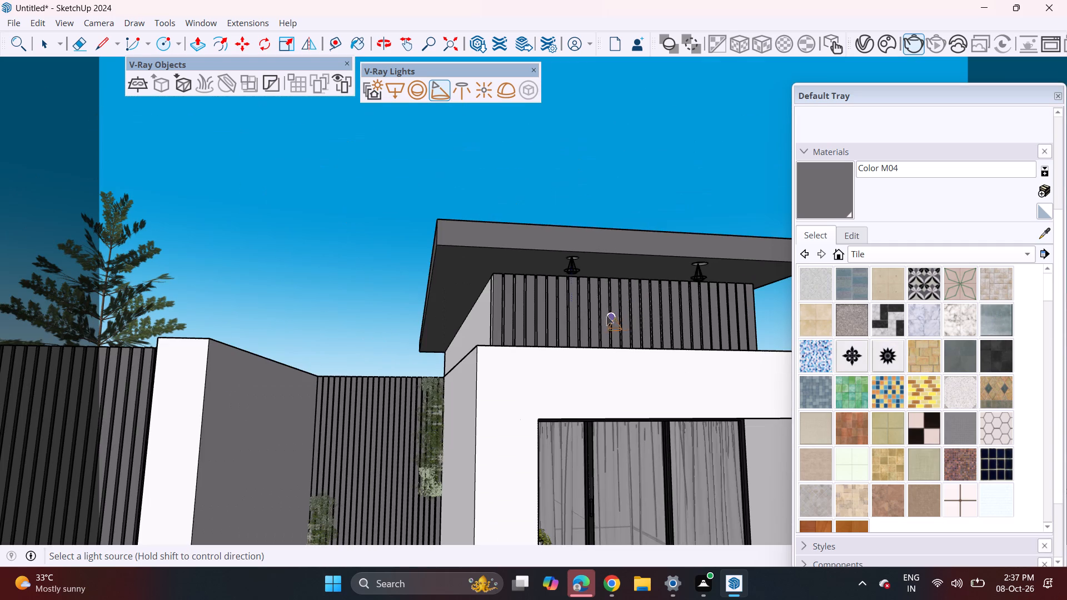
scroll(542, 321, down, 3)
middle_drag(608, 353, 581, 356)
scroll(572, 356, down, 3)
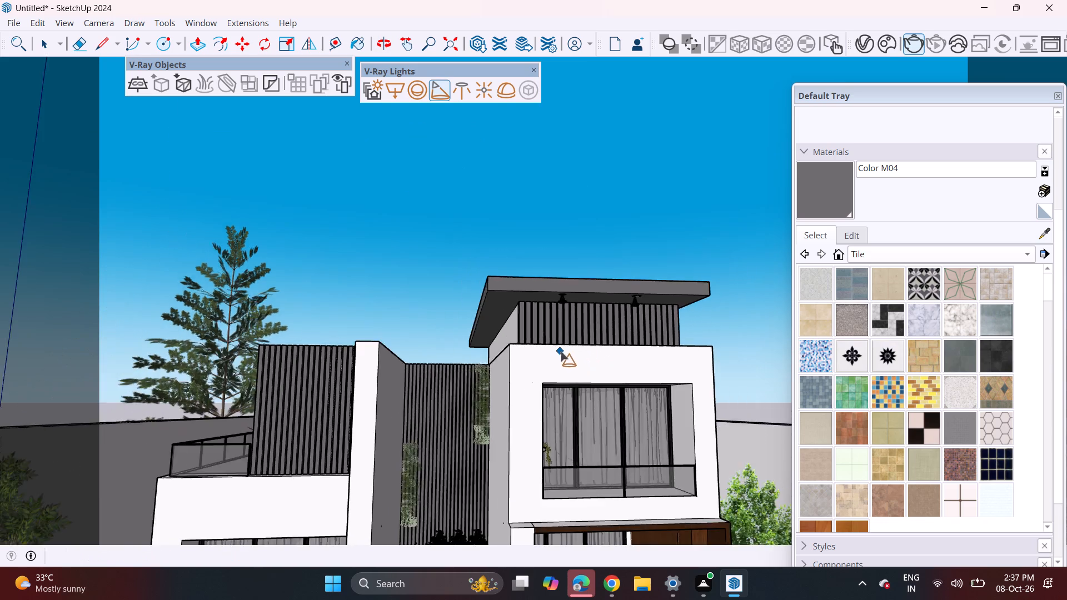
scroll(561, 352, down, 5)
shift+middle_drag(619, 407, 568, 311)
scroll(540, 318, down, 2)
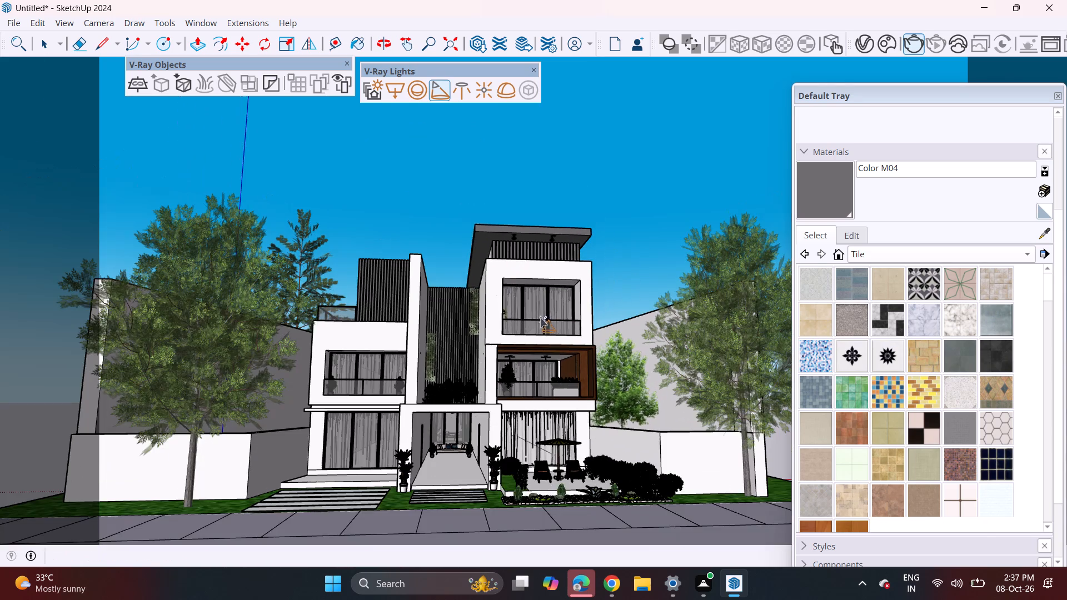
middle_drag(559, 341, 548, 343)
shift+middle_drag(495, 364, 518, 348)
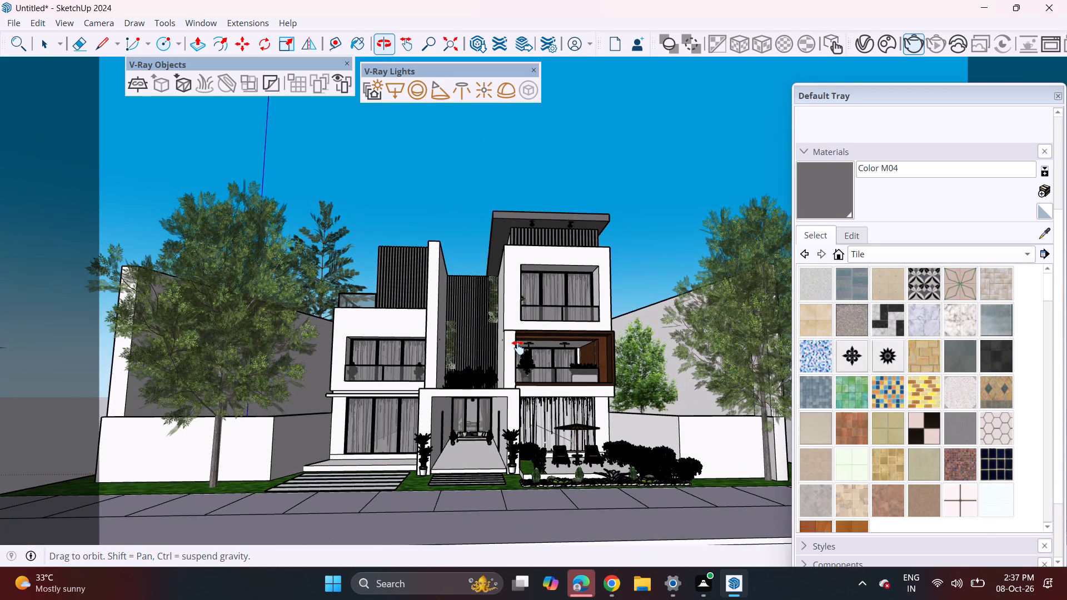
shift+middle_drag(518, 348, 521, 336)
scroll(516, 351, up, 1)
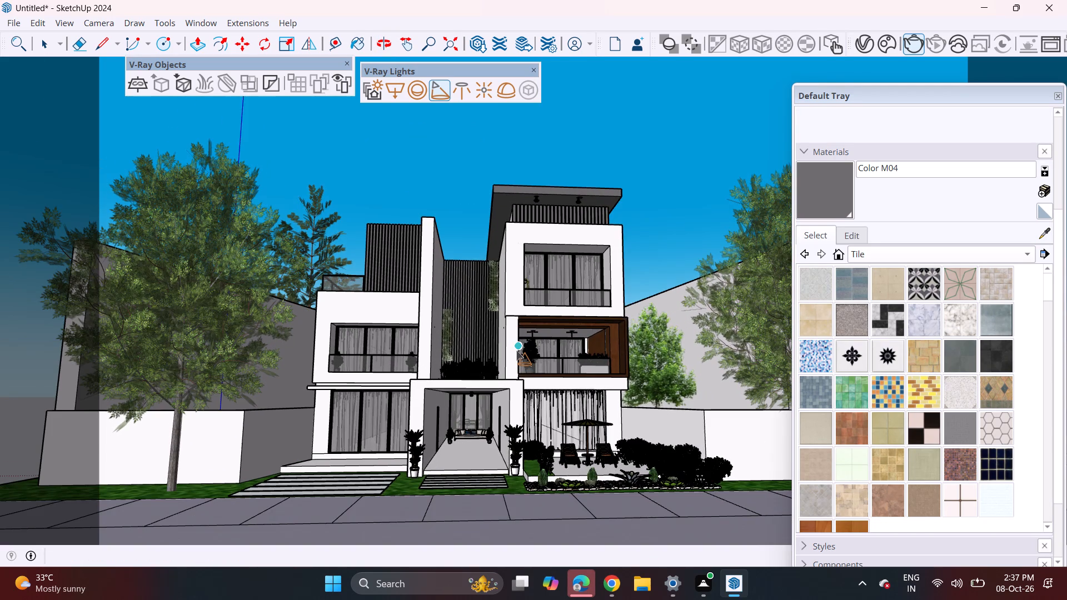
middle_drag(587, 334, 581, 333)
shift+middle_drag(484, 384, 498, 367)
middle_drag(499, 367, 493, 373)
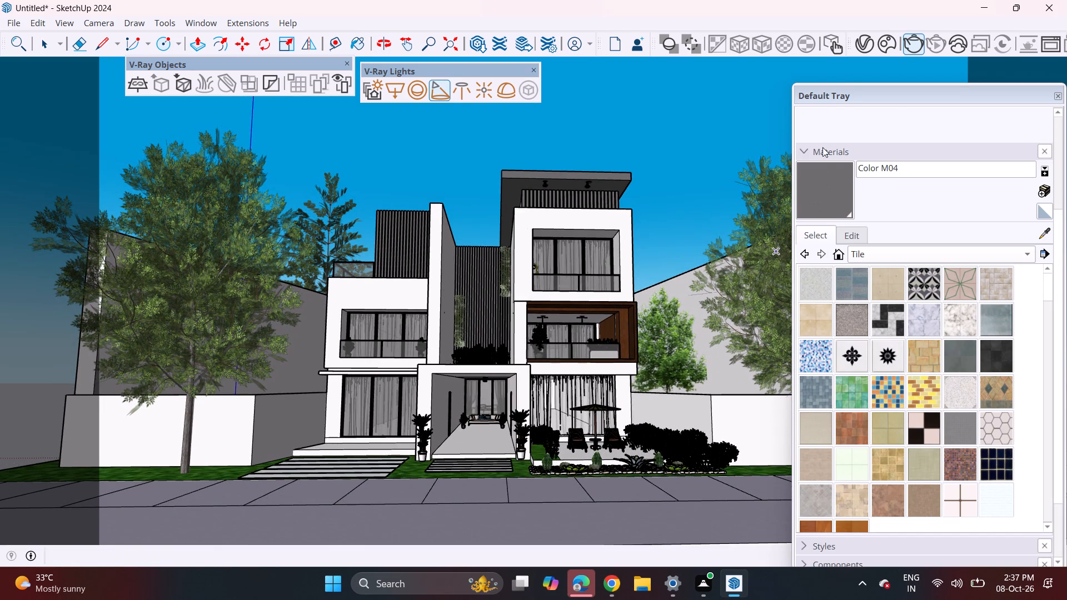
click(1060, 98)
shift+middle_drag(635, 308, 635, 308)
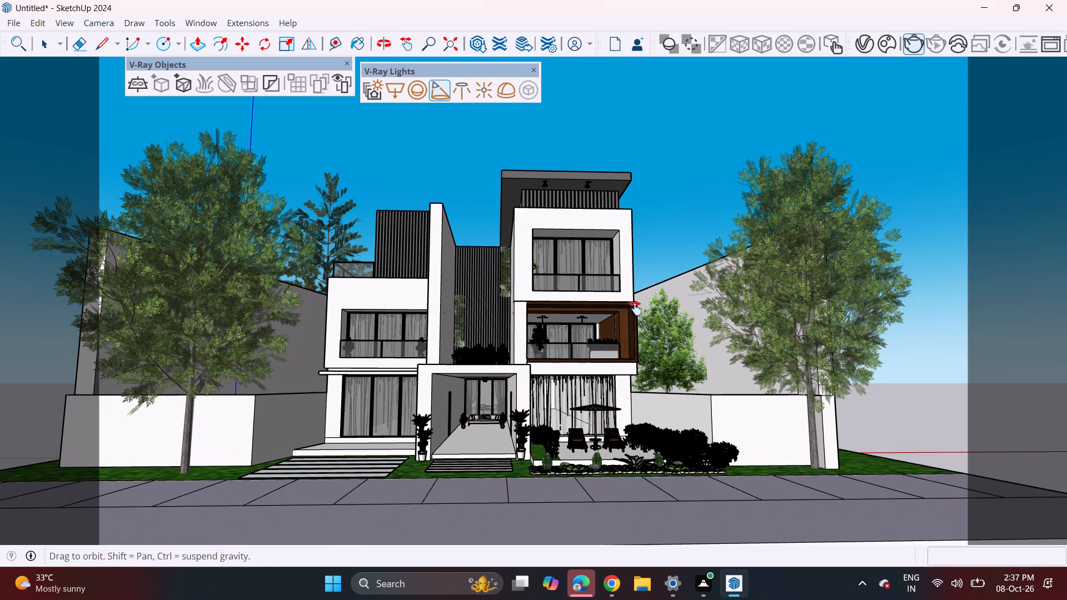
shift+middle_drag(635, 308, 655, 313)
middle_drag(635, 320, 626, 323)
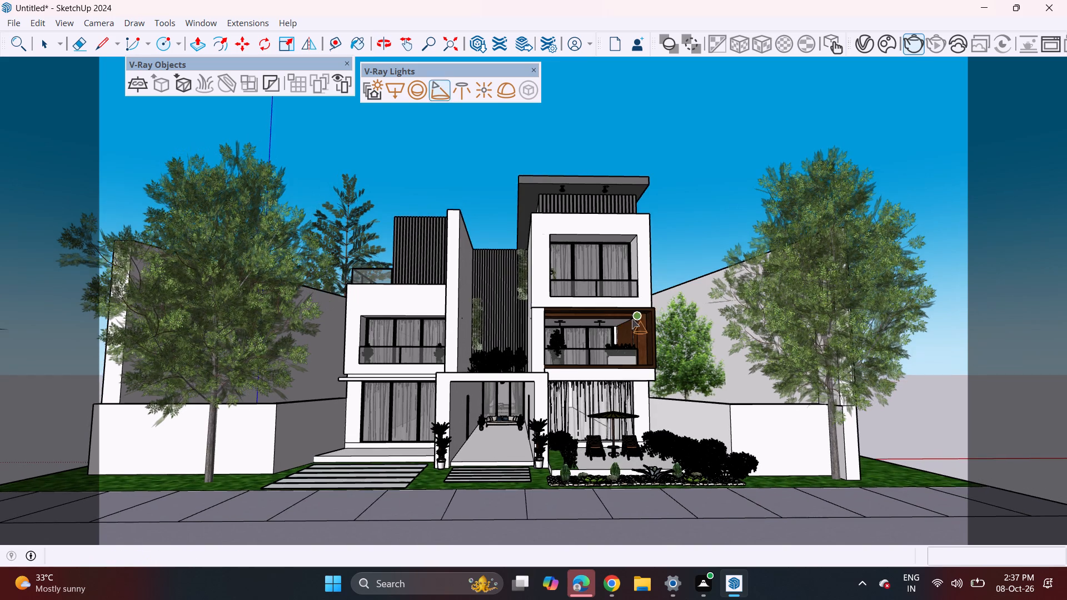
shift+middle_drag(632, 319, 649, 307)
scroll(633, 318, up, 1)
middle_drag(625, 319, 645, 288)
middle_drag(647, 295, 645, 302)
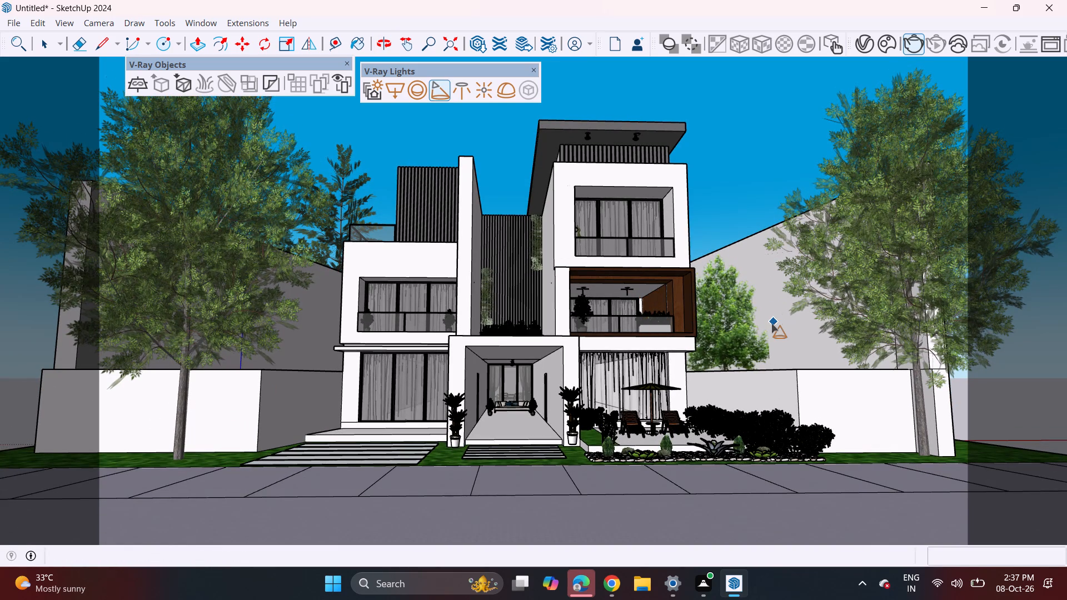
scroll(666, 329, up, 1)
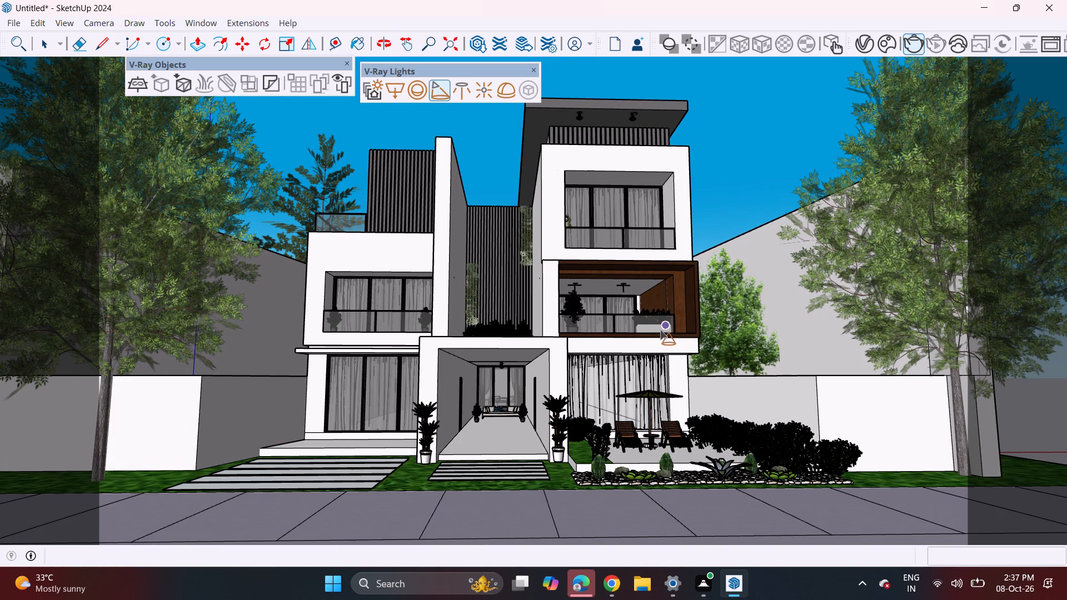
shift+middle_drag(597, 354, 614, 338)
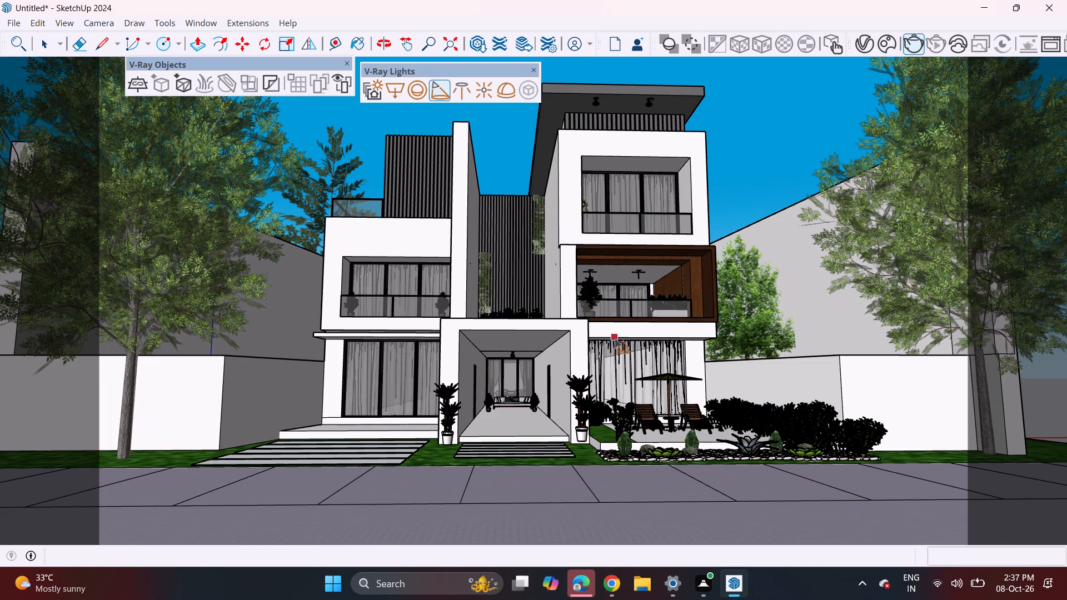
scroll(615, 338, down, 2)
middle_drag(606, 326, 605, 337)
middle_drag(606, 337, 608, 338)
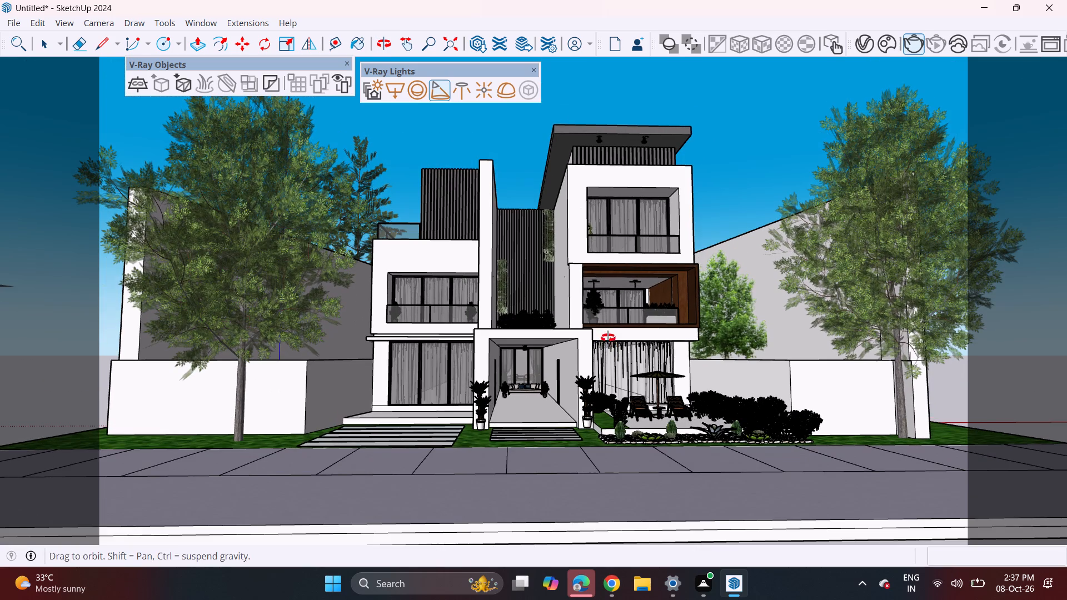
middle_drag(608, 338, 617, 348)
middle_drag(617, 348, 612, 341)
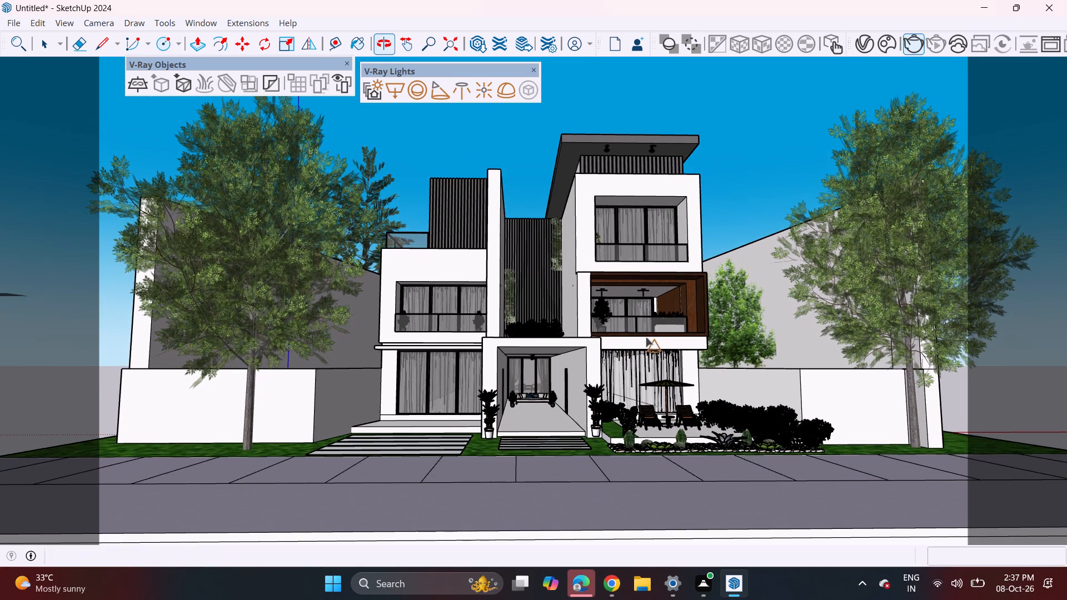
shift+middle_drag(647, 337, 630, 344)
scroll(630, 344, up, 1)
middle_drag(594, 357, 594, 356)
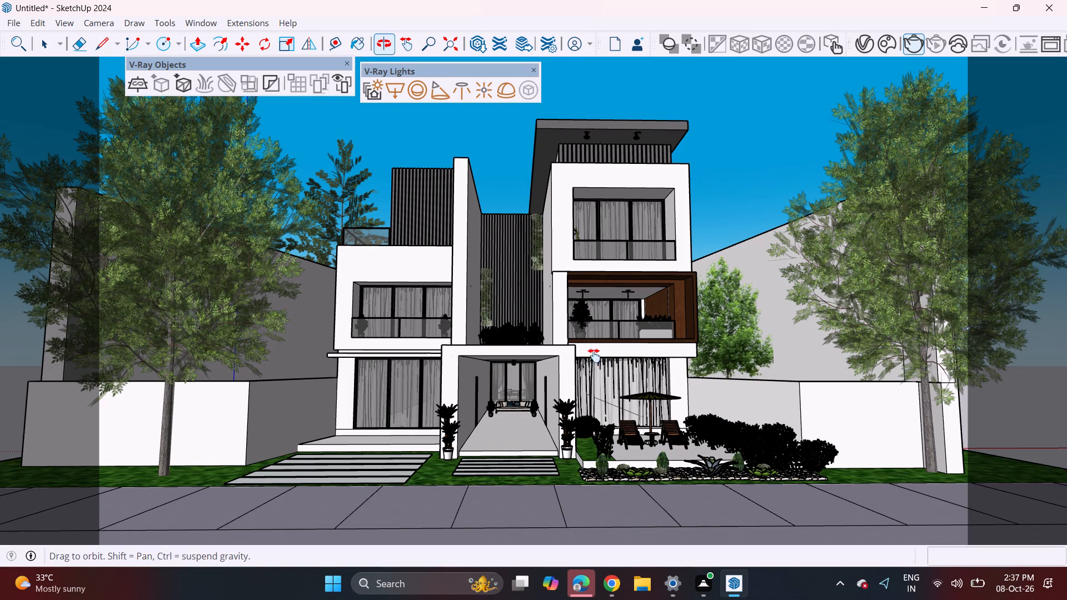
middle_drag(594, 356, 596, 348)
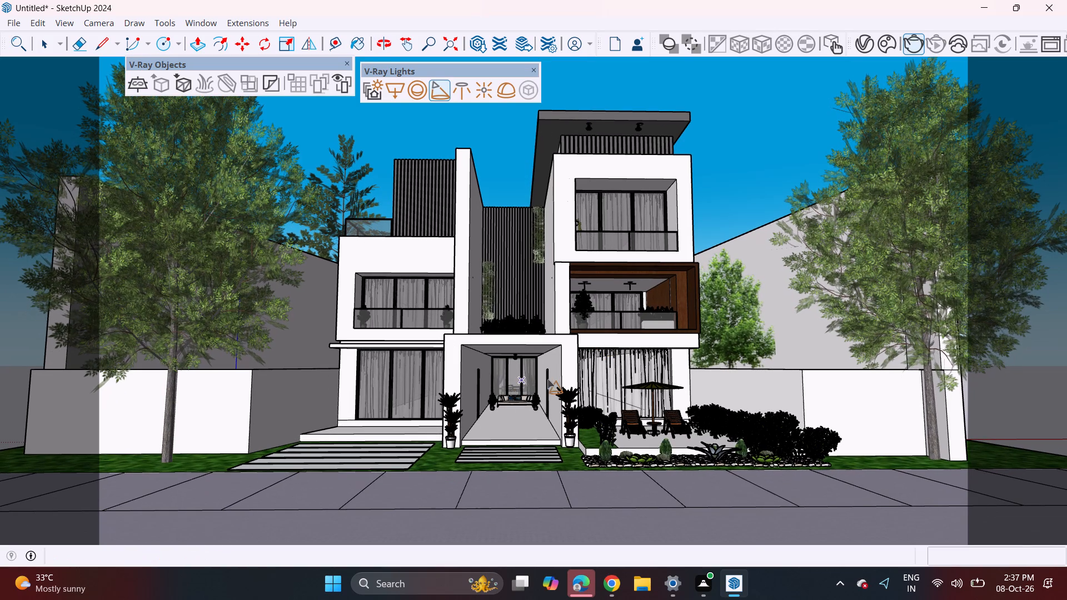
Open the V-Ray Asset Editor and stop the render in progress.
click(864, 40)
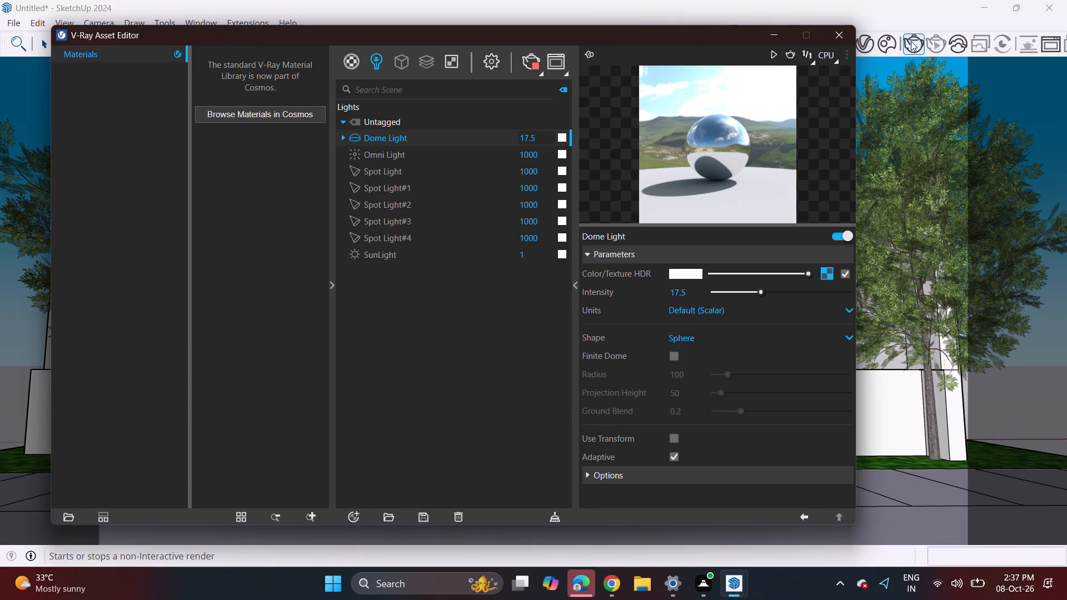
click(911, 41)
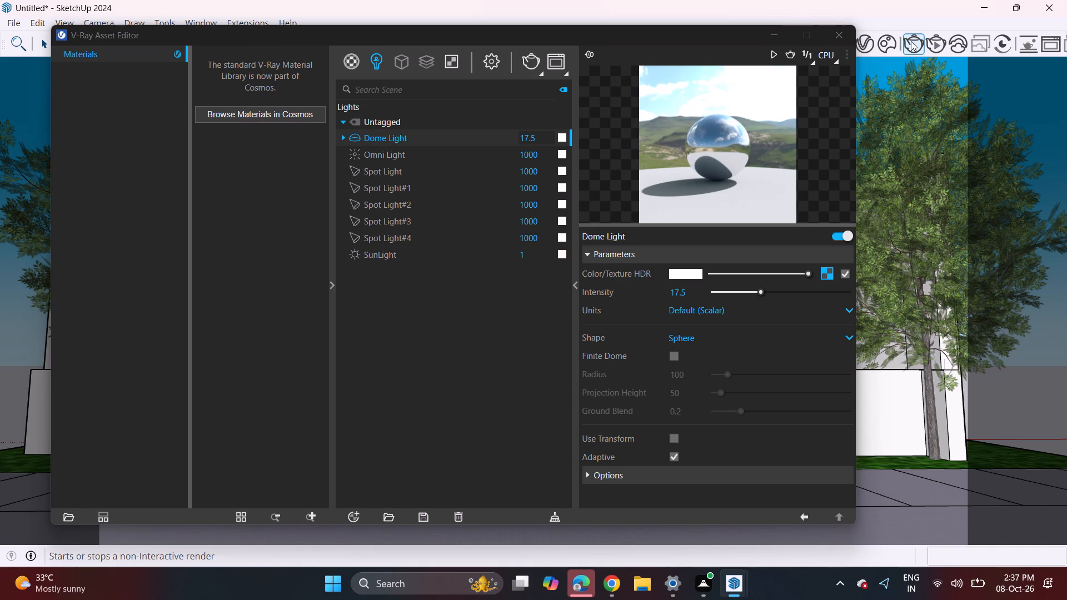
Close the V-Ray Asset Editor, start a test render of the house front, and close the frame buffer after checking it.
click(840, 37)
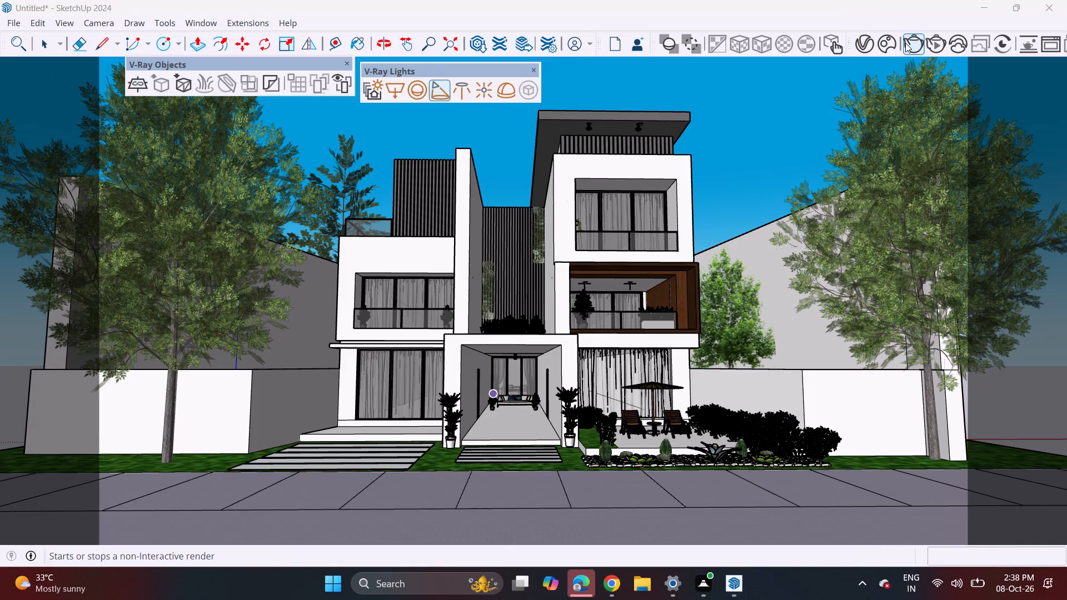
click(905, 43)
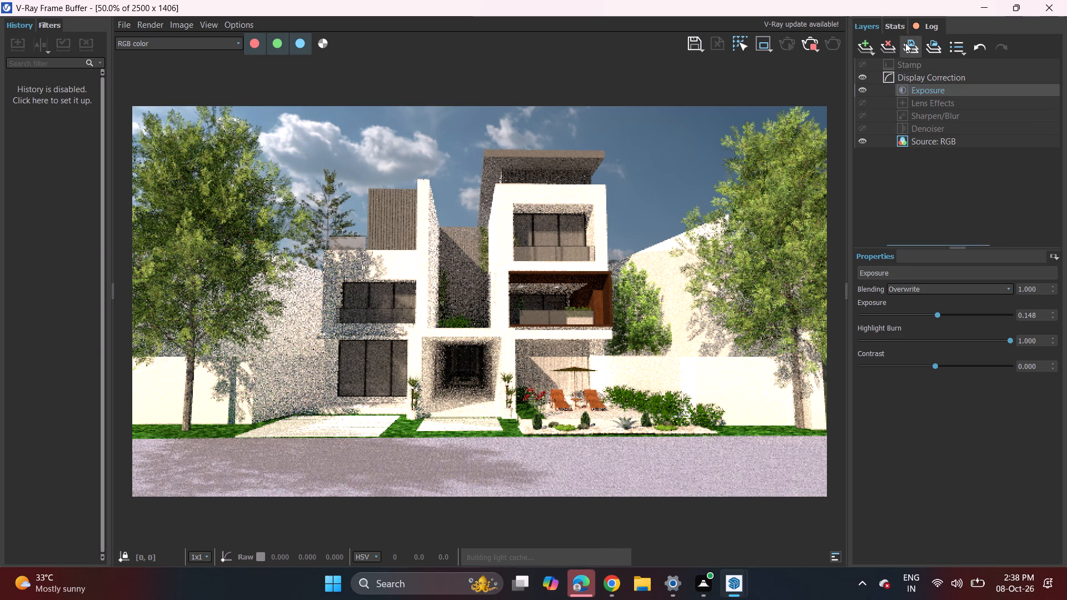
click(1049, 5)
Delete both V-Ray spot lights from the recesses under the top roof overhang.
scroll(577, 170, up, 2)
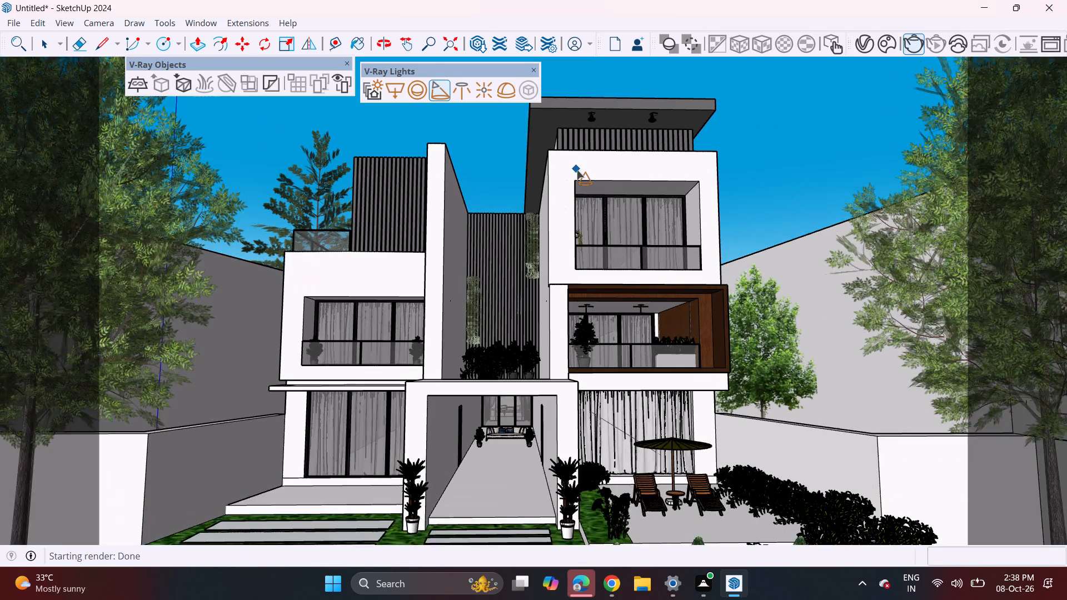
scroll(577, 170, up, 1)
scroll(601, 105, up, 8)
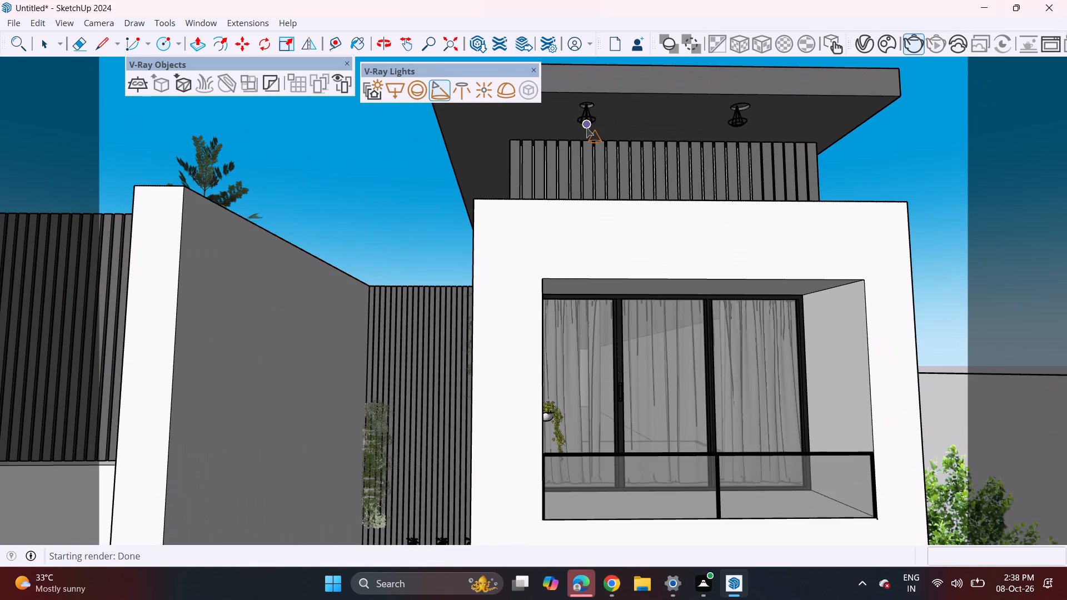
key(space)
click(589, 124)
key(Delete)
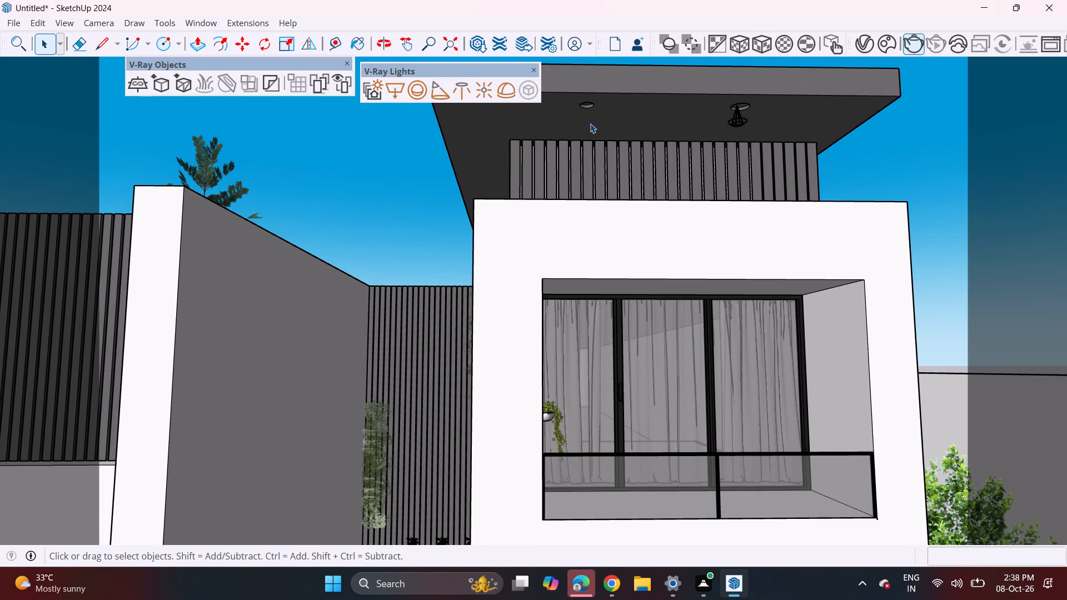
click(741, 118)
key(Delete)
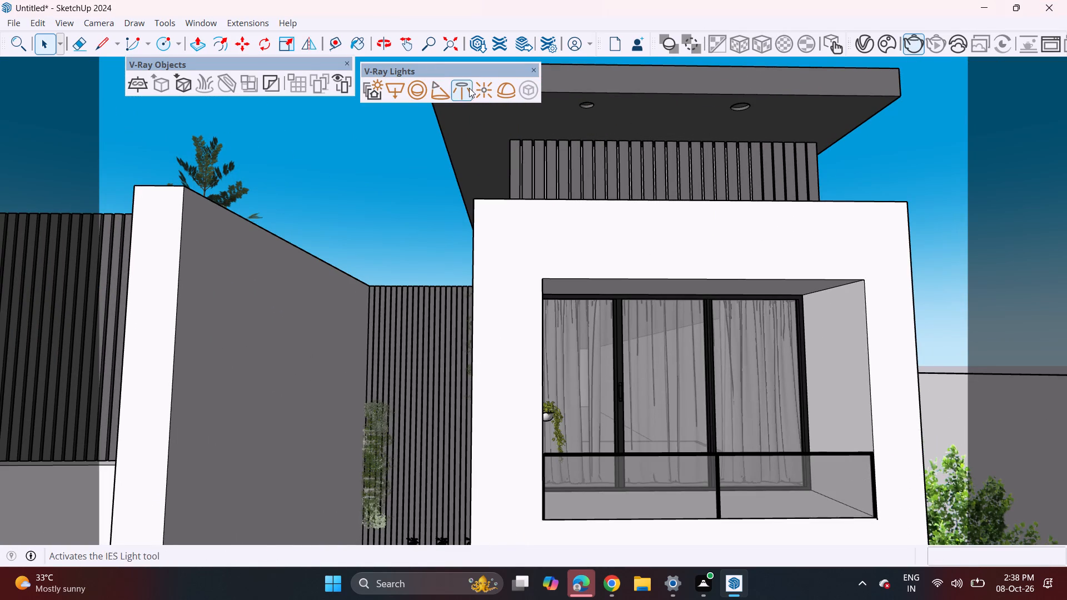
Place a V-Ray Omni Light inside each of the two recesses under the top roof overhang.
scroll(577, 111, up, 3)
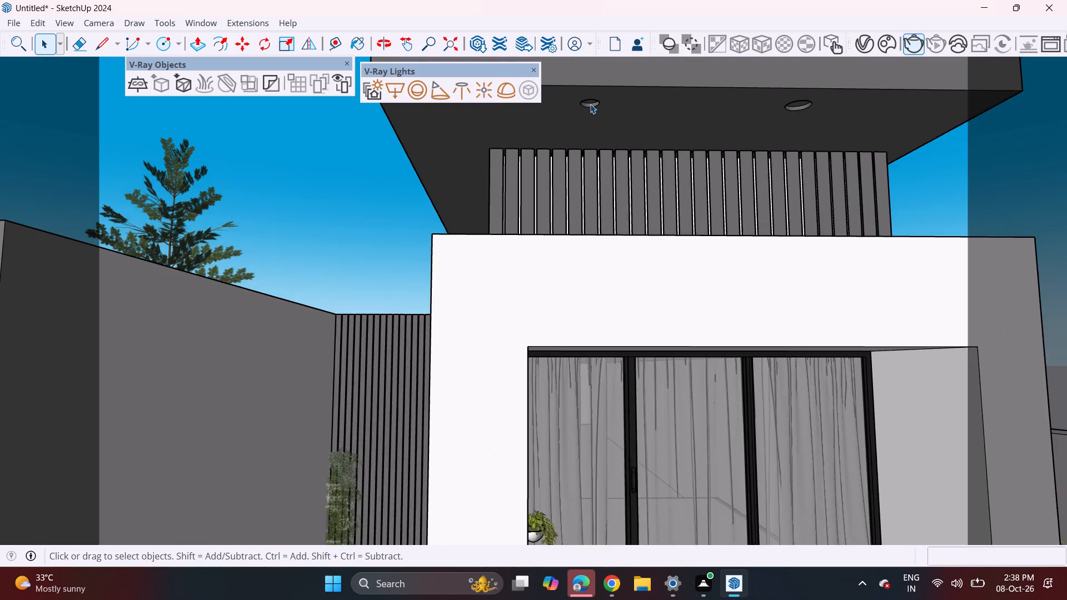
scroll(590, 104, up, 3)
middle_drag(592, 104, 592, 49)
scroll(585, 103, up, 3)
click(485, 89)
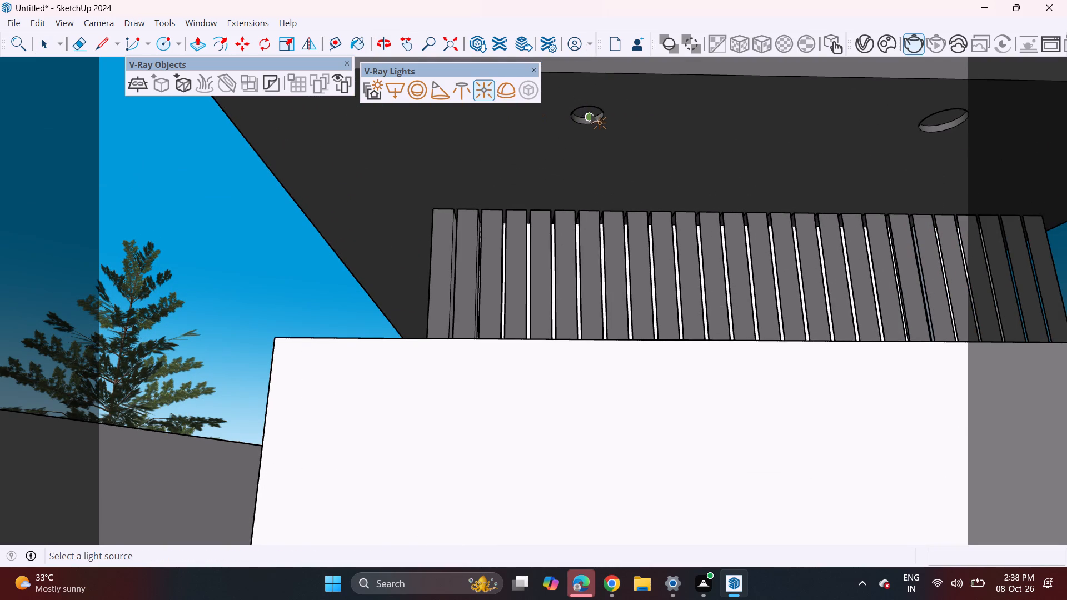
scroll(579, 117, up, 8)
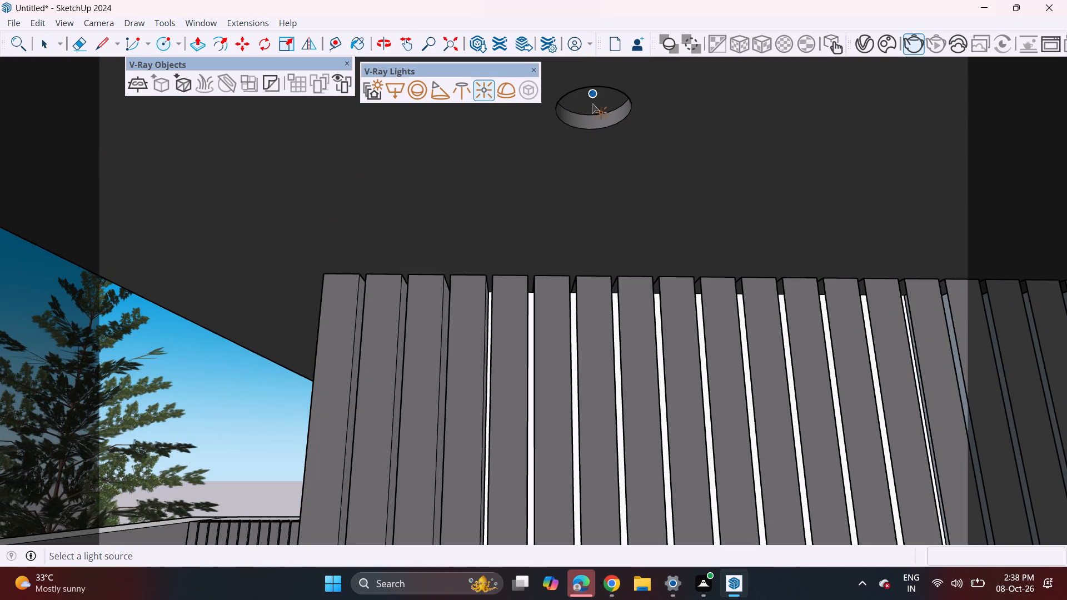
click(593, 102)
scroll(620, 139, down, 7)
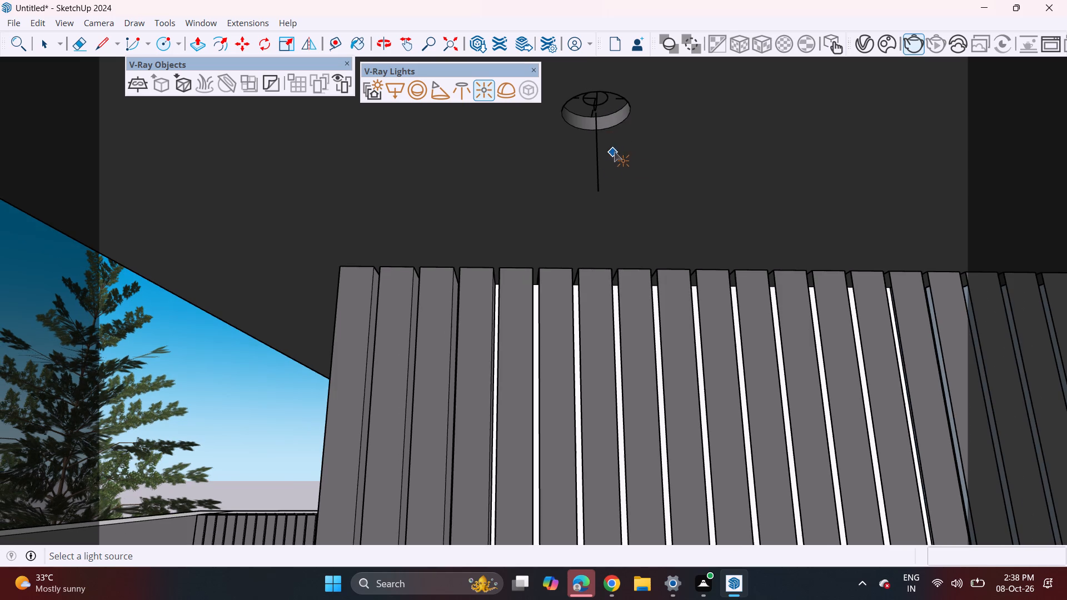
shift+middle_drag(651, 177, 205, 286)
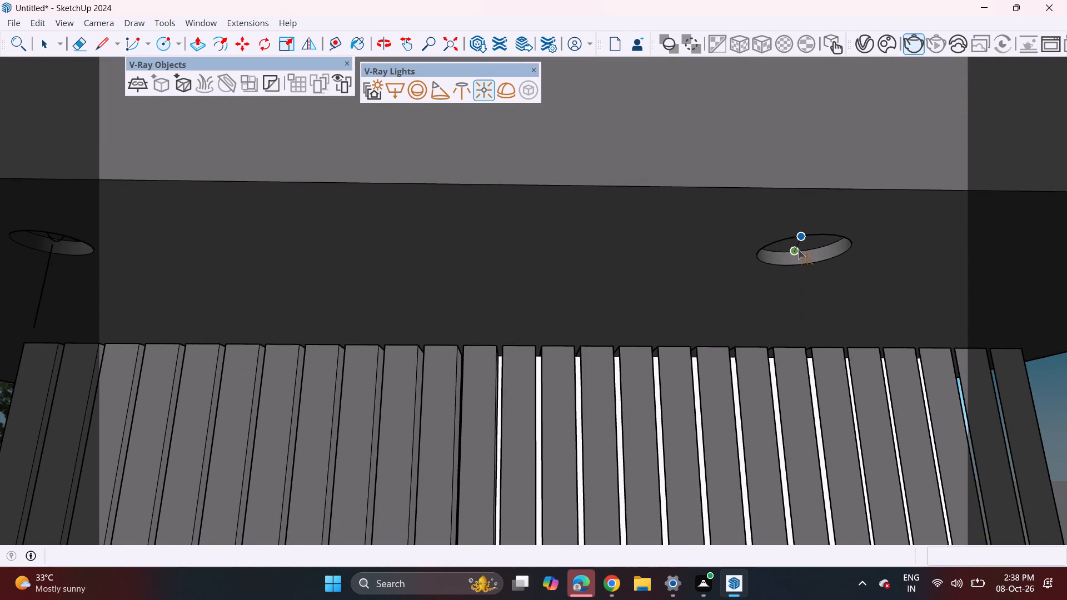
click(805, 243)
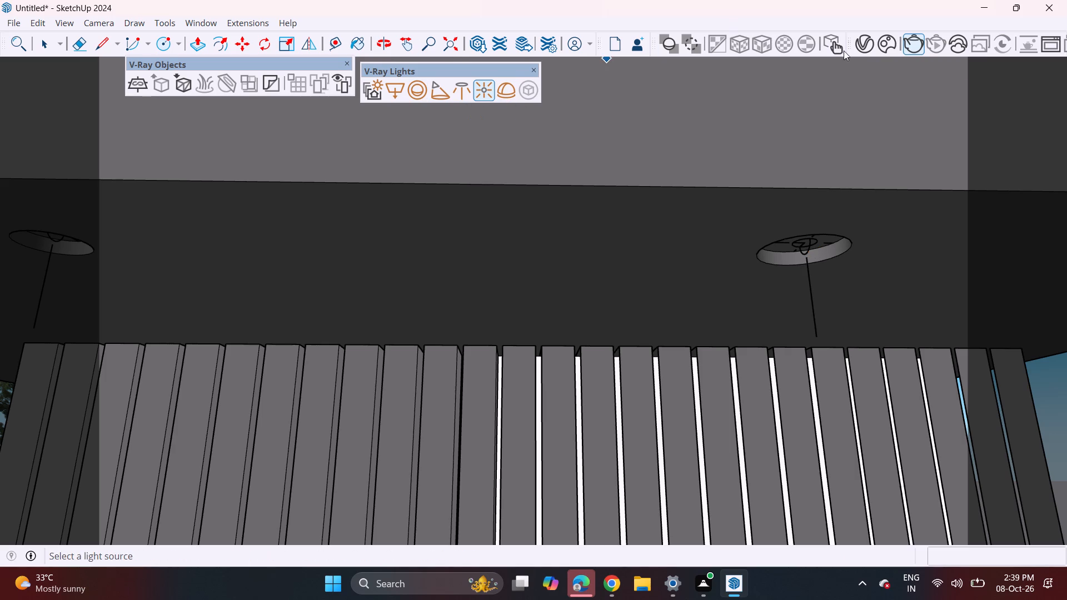
Run a test render of the close-up roof overhang view and close the frame buffer after checking it.
double_click(912, 46)
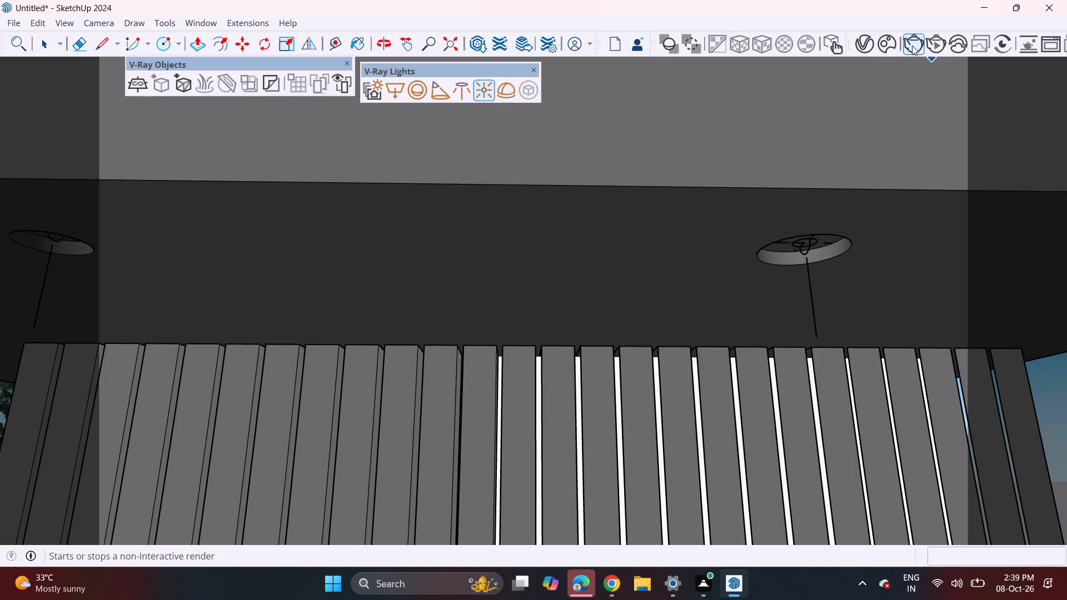
click(912, 46)
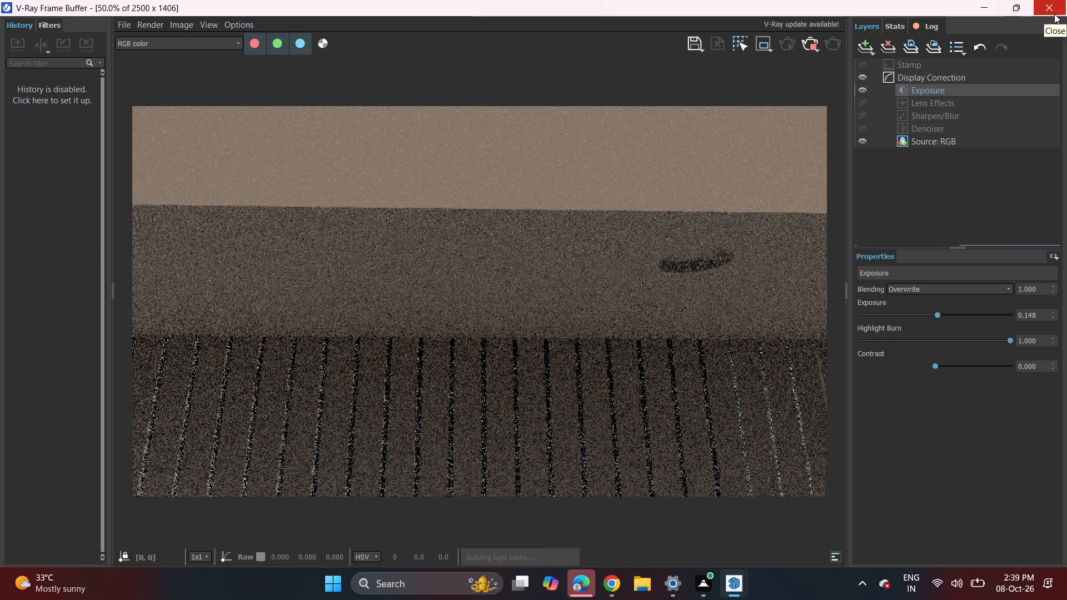
click(1054, 14)
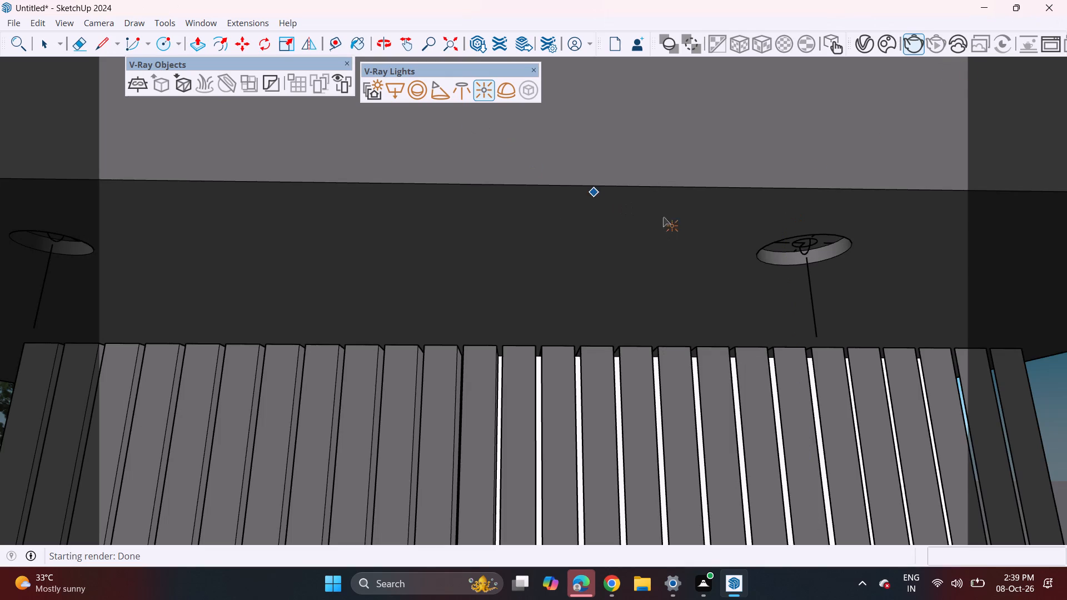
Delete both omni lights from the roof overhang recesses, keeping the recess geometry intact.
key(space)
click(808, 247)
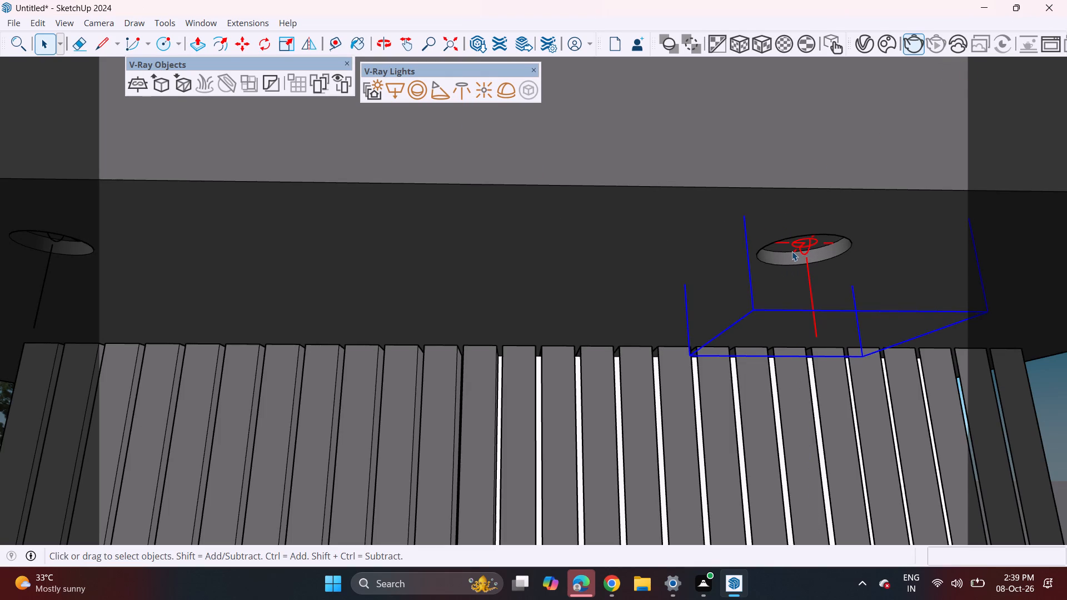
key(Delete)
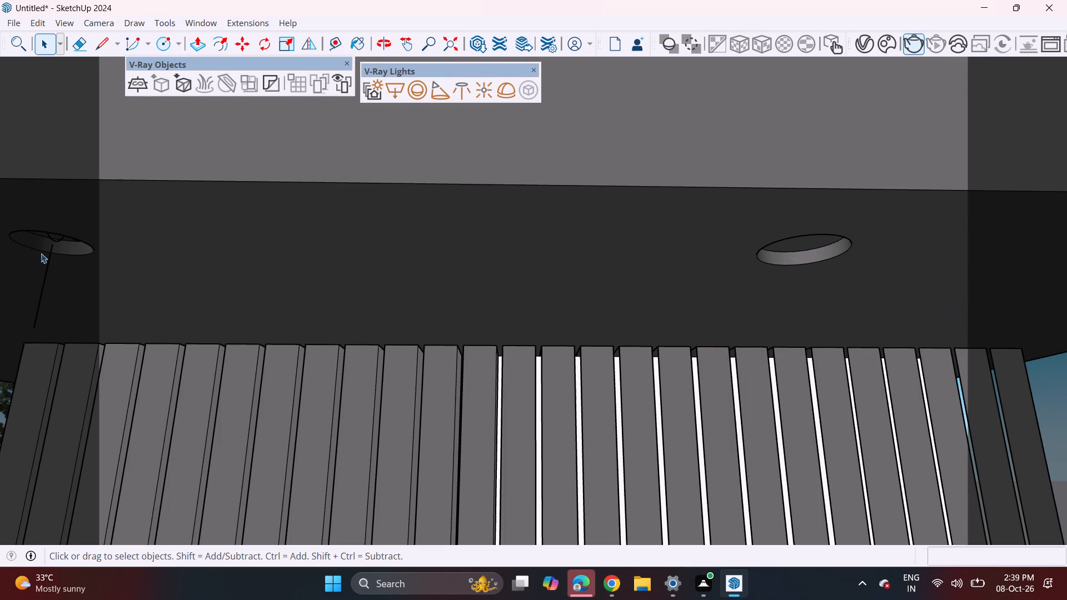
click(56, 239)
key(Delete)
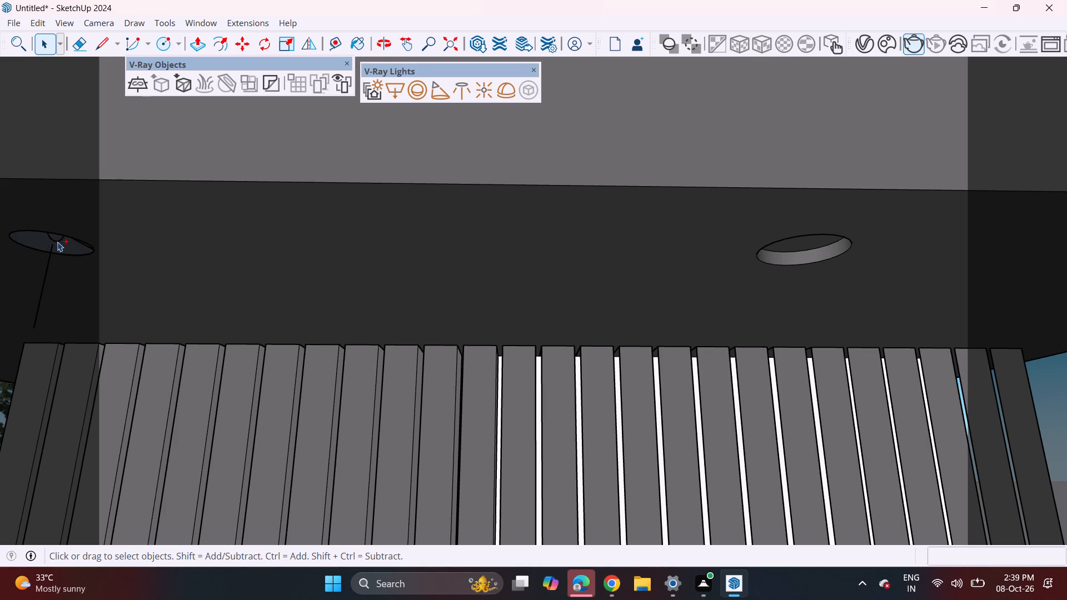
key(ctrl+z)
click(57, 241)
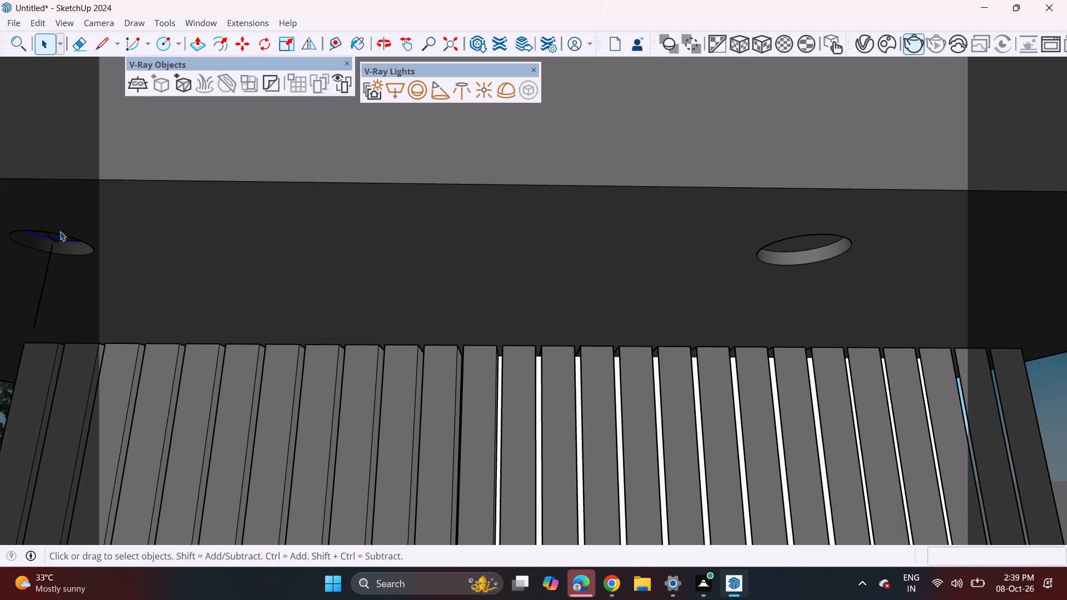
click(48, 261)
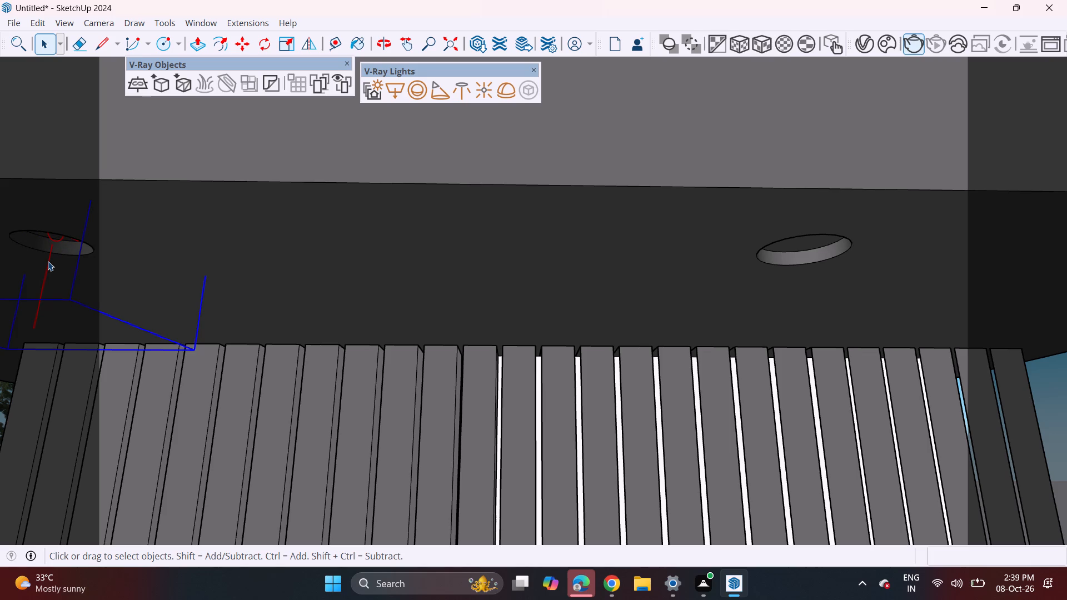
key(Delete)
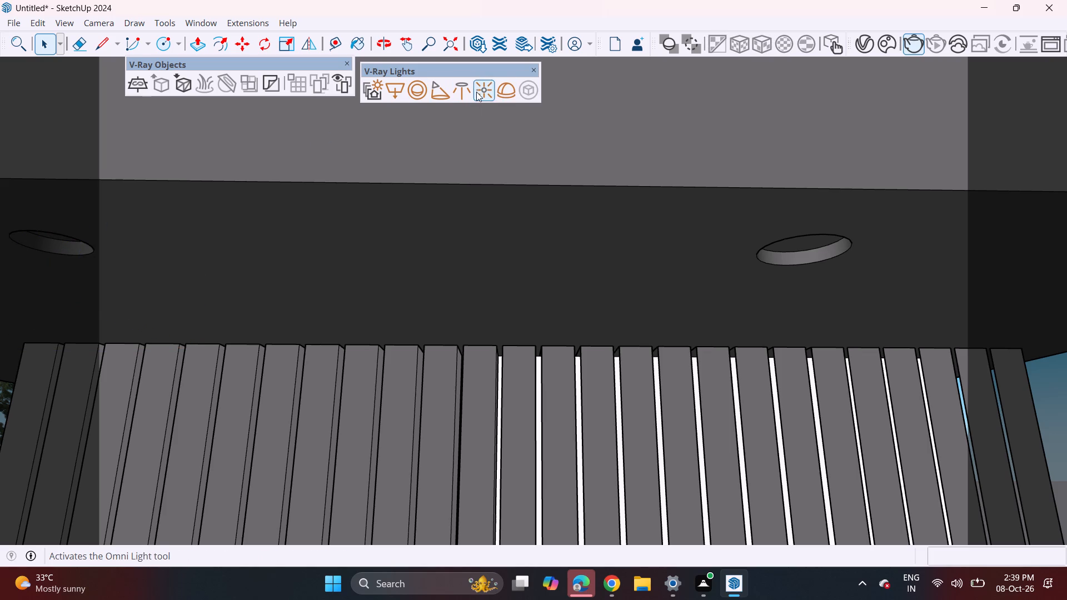
Select the inner circular faces of both recesses under the top roof overhang.
click(800, 242)
ctrl+middle_drag(372, 241, 621, 232)
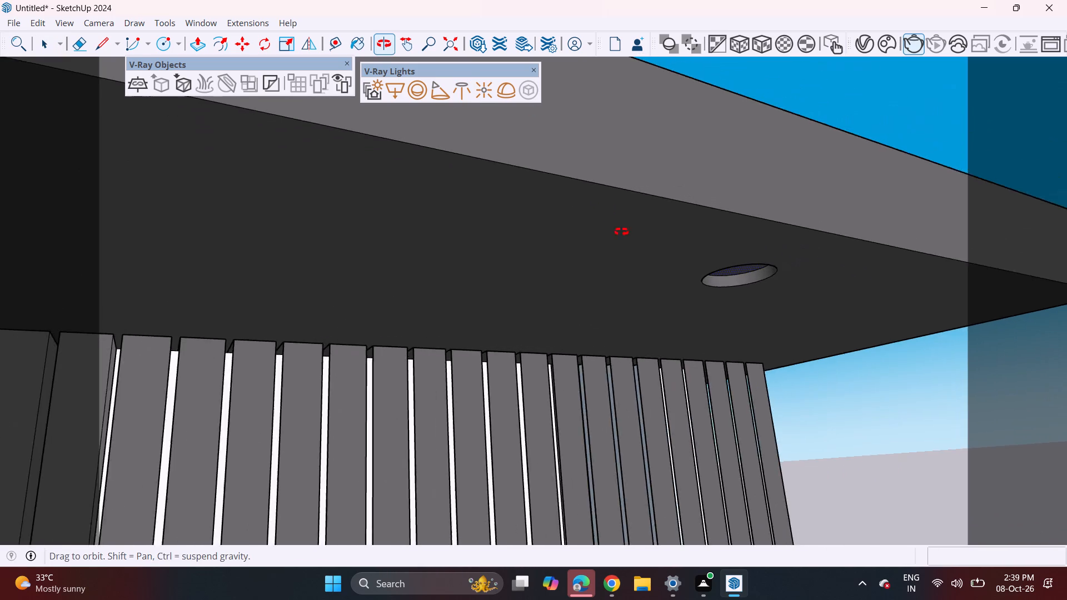
ctrl+middle_drag(621, 232, 302, 231)
ctrl+shift+middle_drag(128, 261, 173, 260)
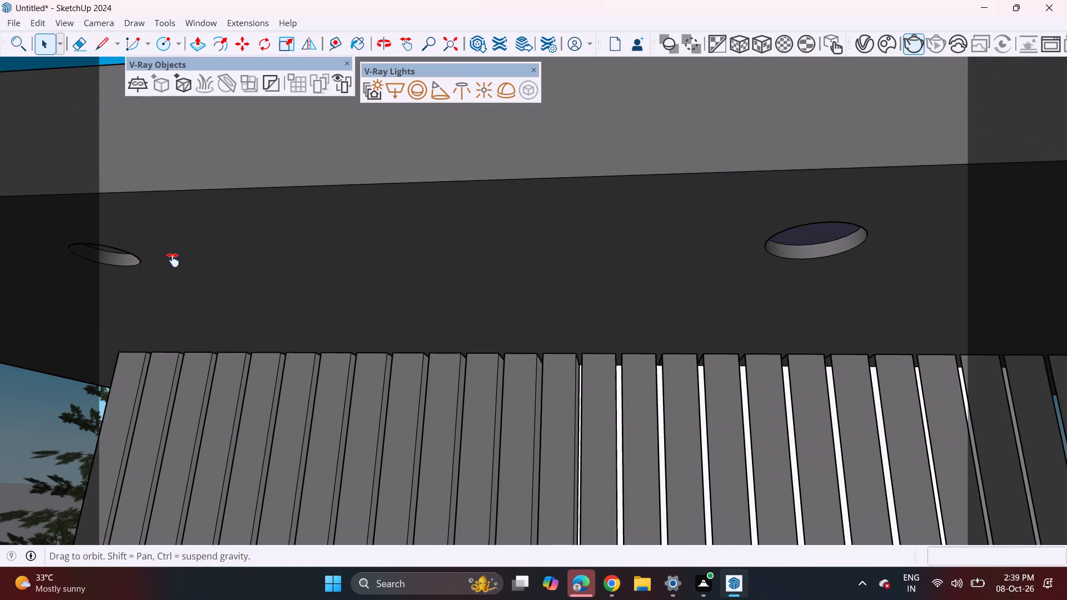
ctrl+shift+middle_drag(173, 260, 275, 263)
ctrl+scroll(263, 253, up, 3)
ctrl+click(255, 254)
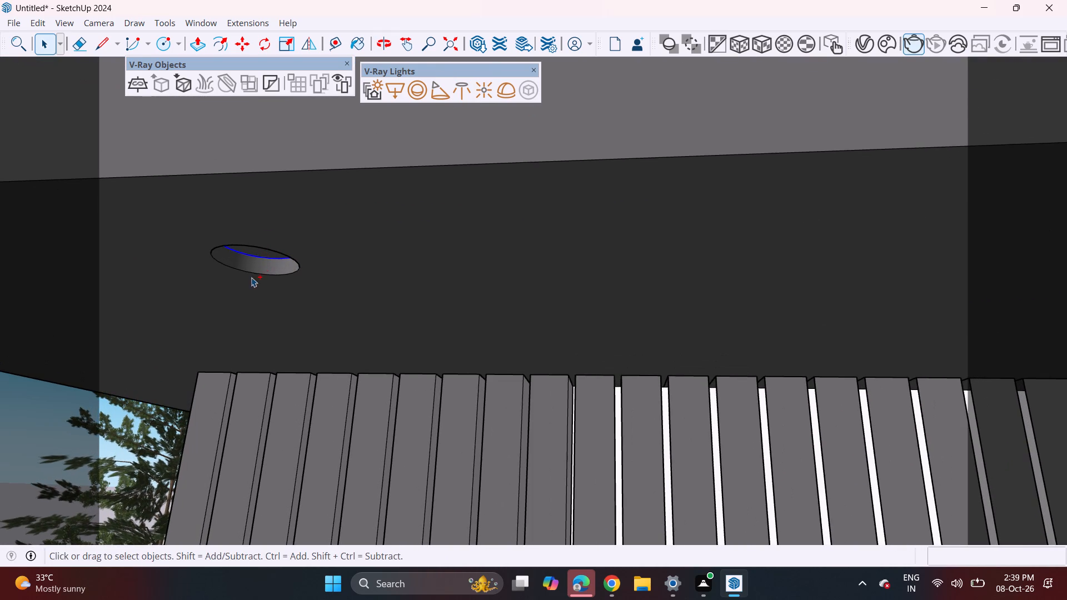
ctrl+scroll(258, 257, up, 8)
ctrl+shift+click(258, 257)
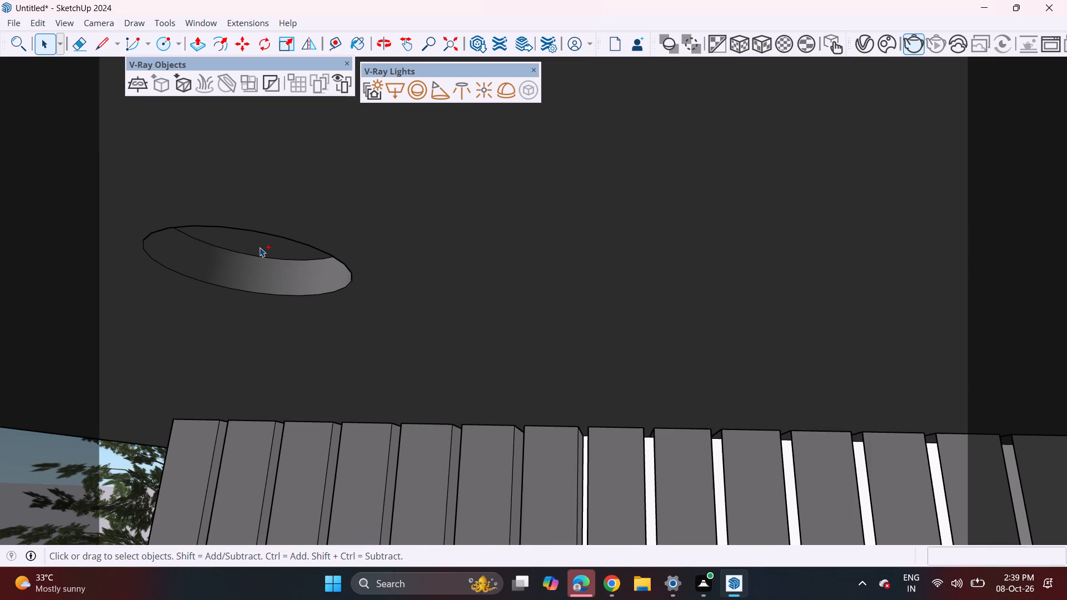
ctrl+click(260, 247)
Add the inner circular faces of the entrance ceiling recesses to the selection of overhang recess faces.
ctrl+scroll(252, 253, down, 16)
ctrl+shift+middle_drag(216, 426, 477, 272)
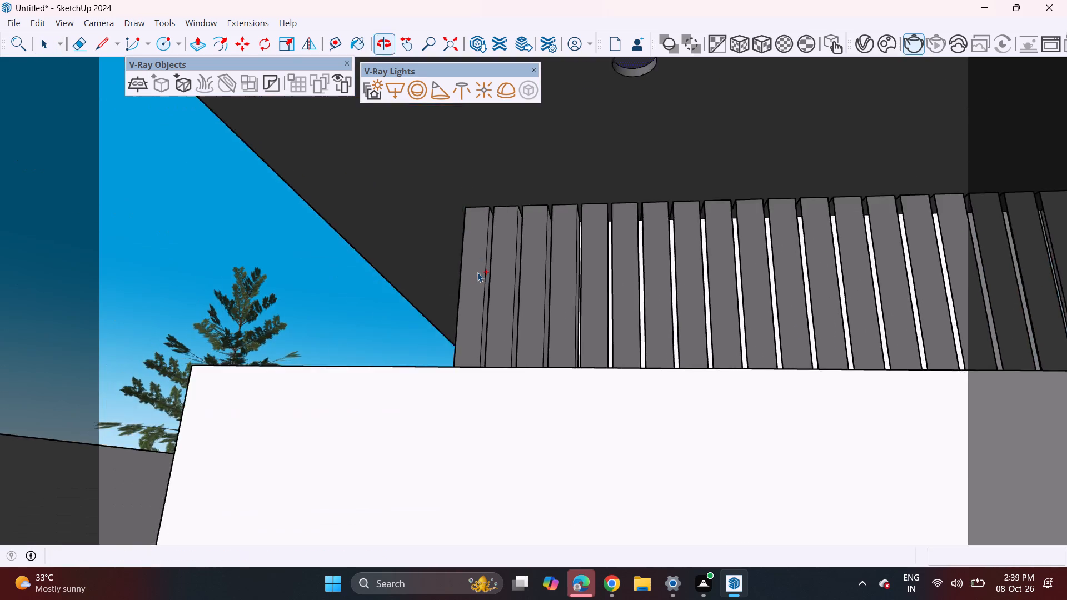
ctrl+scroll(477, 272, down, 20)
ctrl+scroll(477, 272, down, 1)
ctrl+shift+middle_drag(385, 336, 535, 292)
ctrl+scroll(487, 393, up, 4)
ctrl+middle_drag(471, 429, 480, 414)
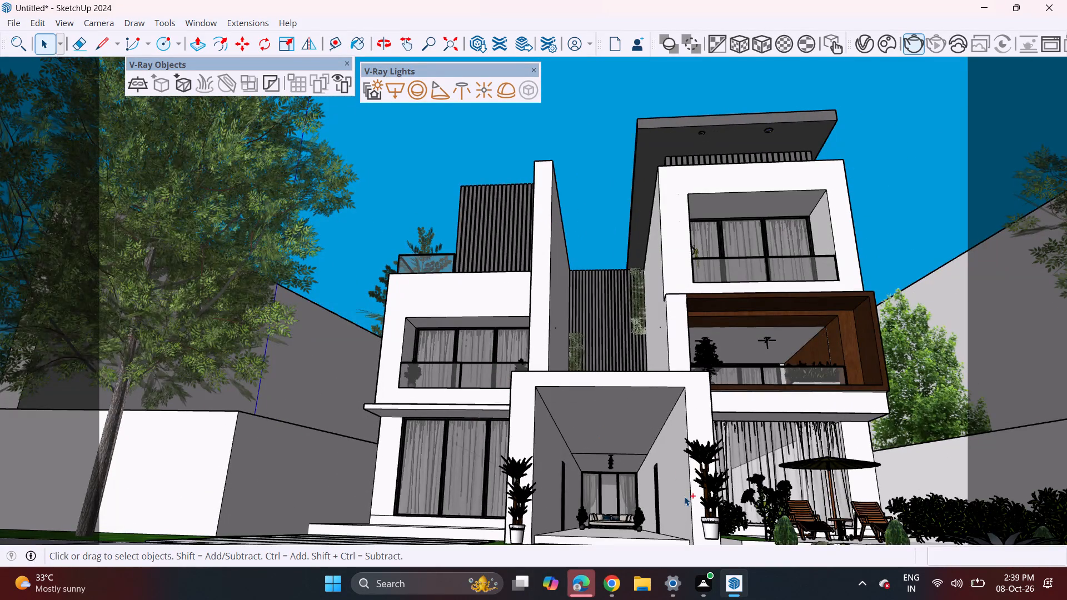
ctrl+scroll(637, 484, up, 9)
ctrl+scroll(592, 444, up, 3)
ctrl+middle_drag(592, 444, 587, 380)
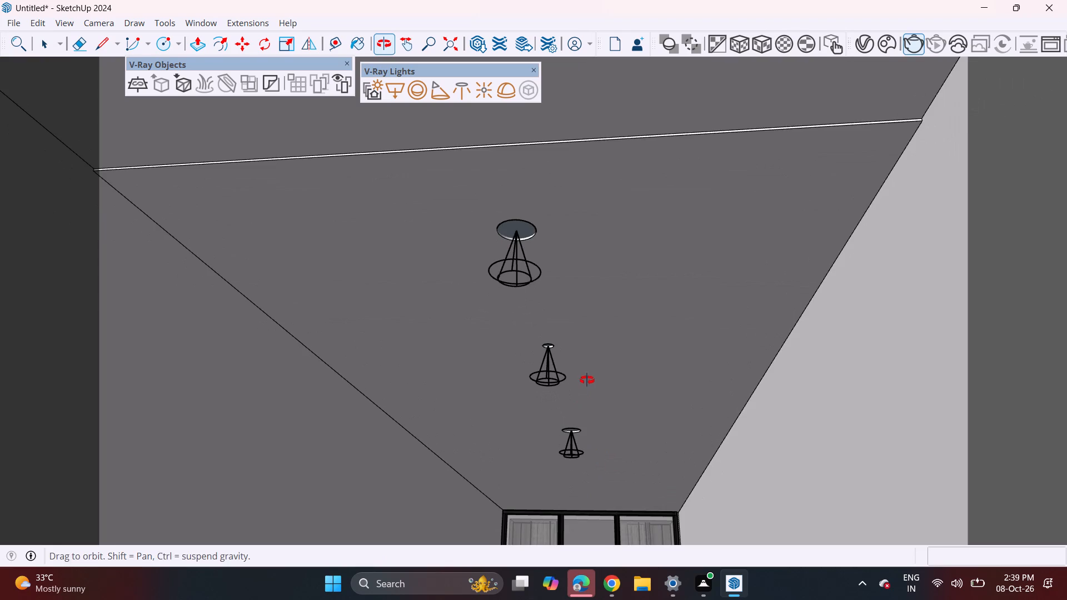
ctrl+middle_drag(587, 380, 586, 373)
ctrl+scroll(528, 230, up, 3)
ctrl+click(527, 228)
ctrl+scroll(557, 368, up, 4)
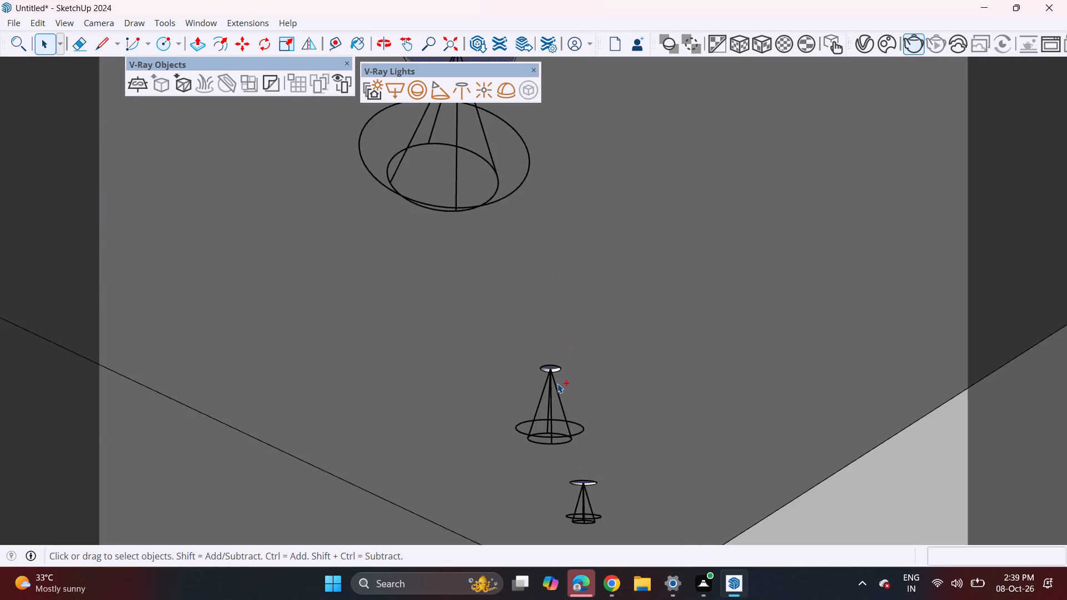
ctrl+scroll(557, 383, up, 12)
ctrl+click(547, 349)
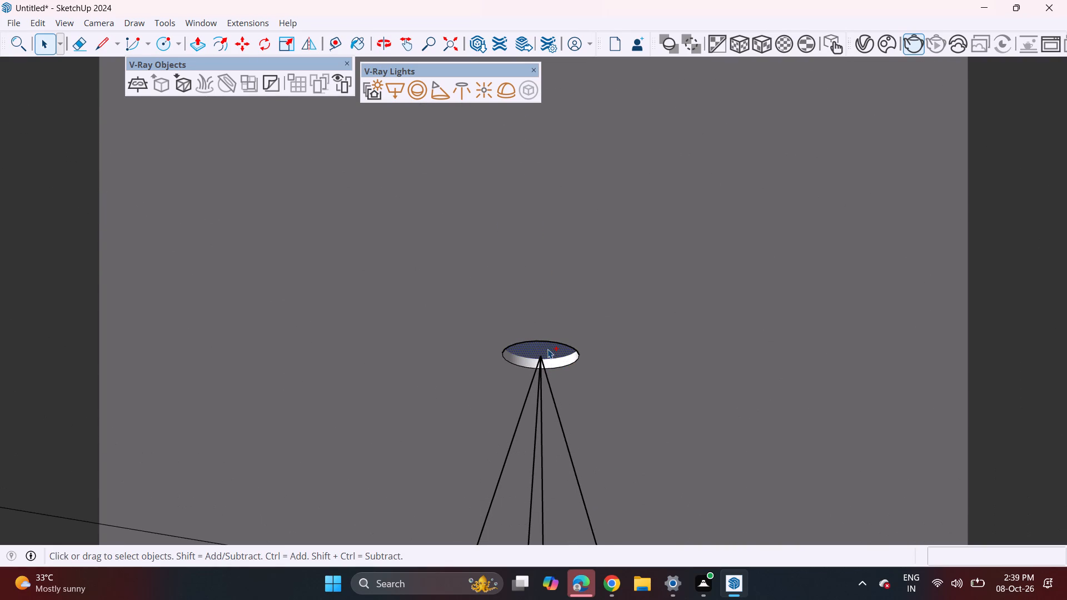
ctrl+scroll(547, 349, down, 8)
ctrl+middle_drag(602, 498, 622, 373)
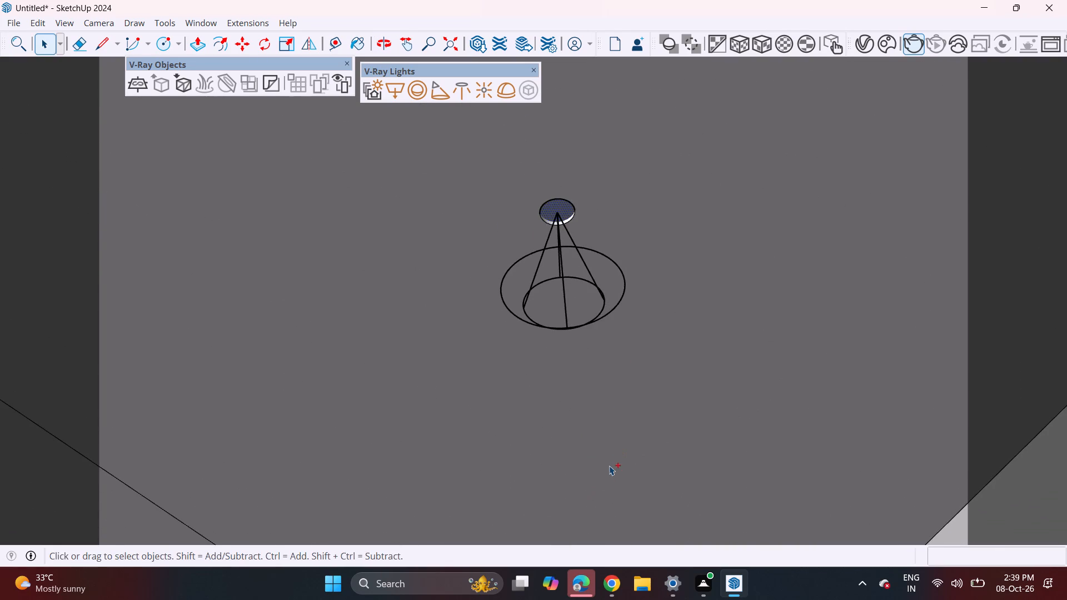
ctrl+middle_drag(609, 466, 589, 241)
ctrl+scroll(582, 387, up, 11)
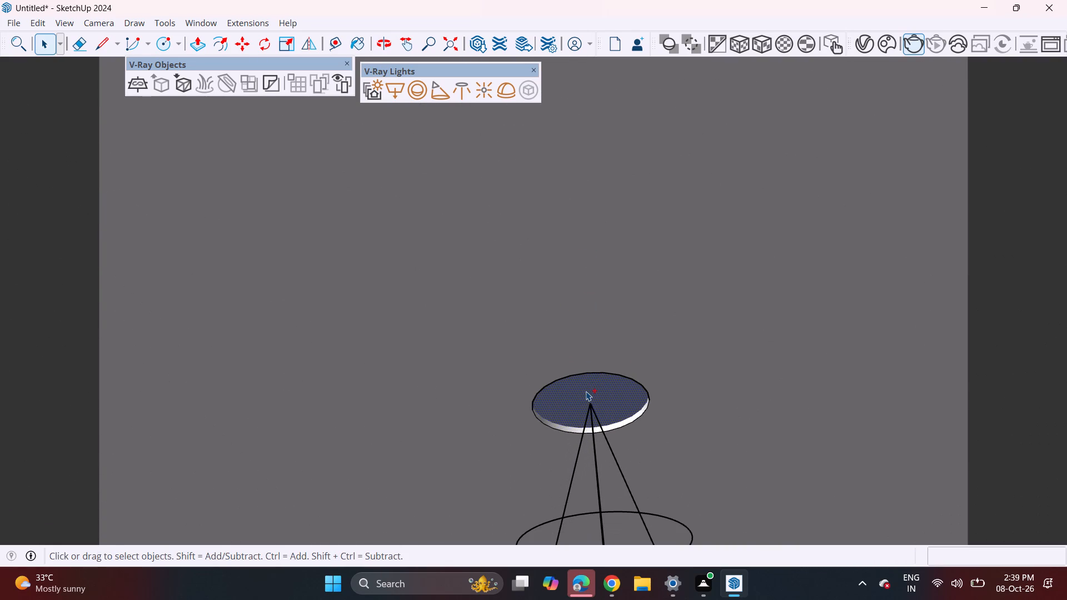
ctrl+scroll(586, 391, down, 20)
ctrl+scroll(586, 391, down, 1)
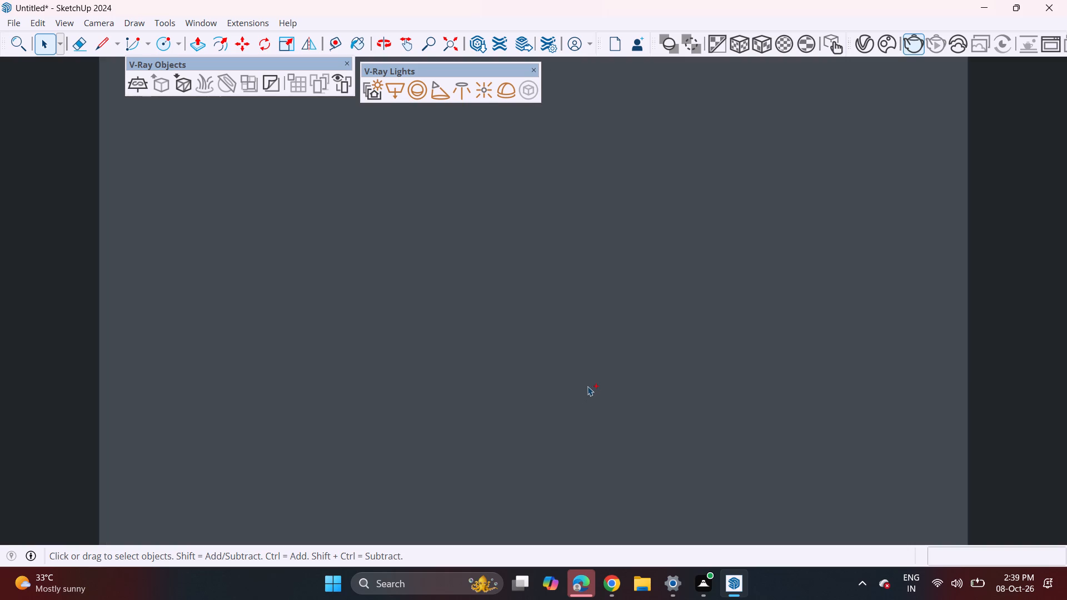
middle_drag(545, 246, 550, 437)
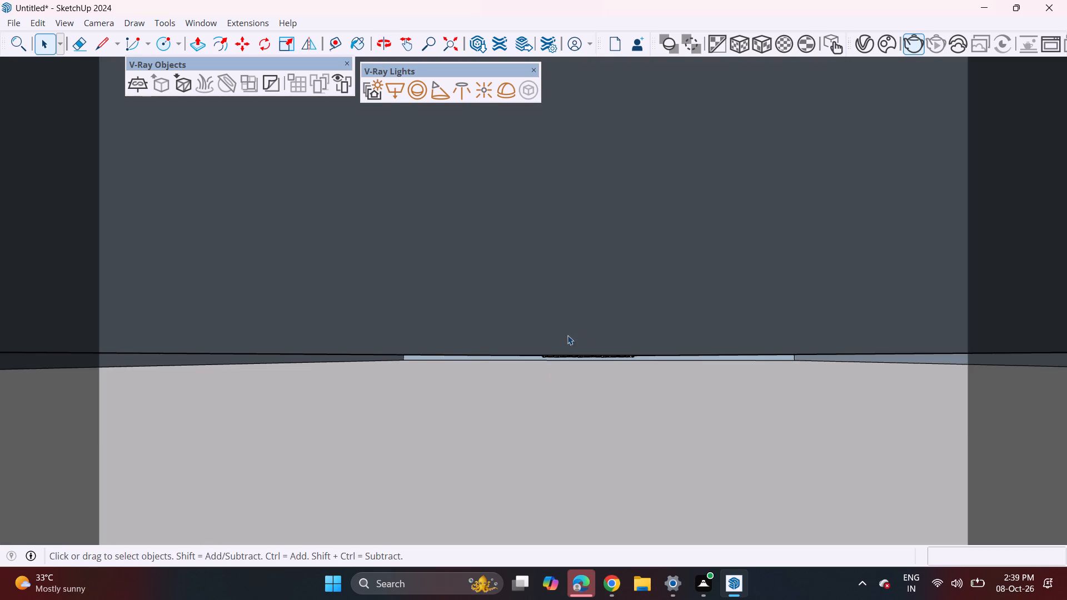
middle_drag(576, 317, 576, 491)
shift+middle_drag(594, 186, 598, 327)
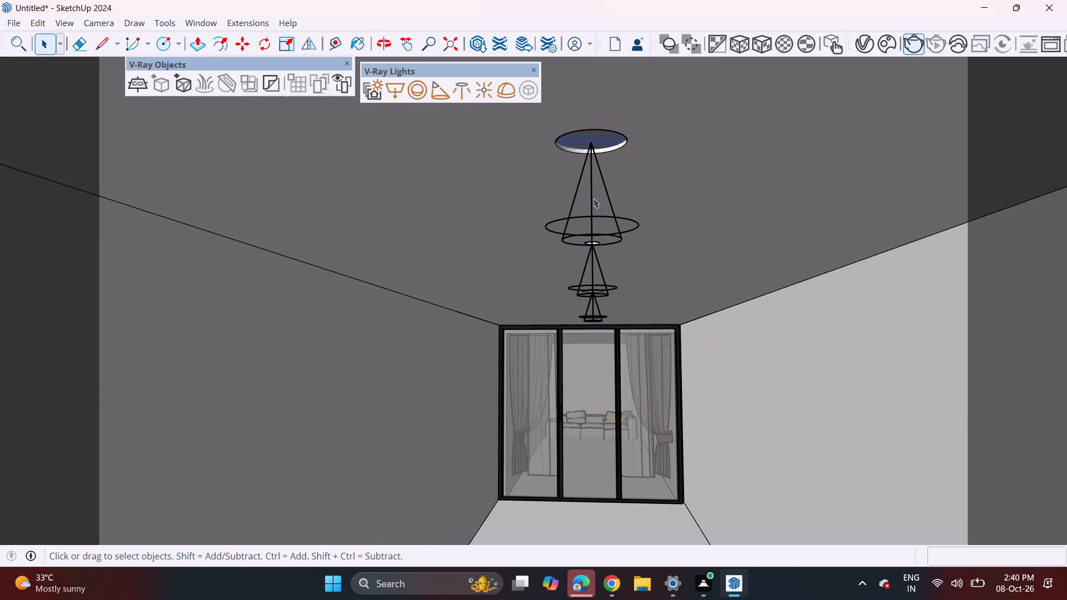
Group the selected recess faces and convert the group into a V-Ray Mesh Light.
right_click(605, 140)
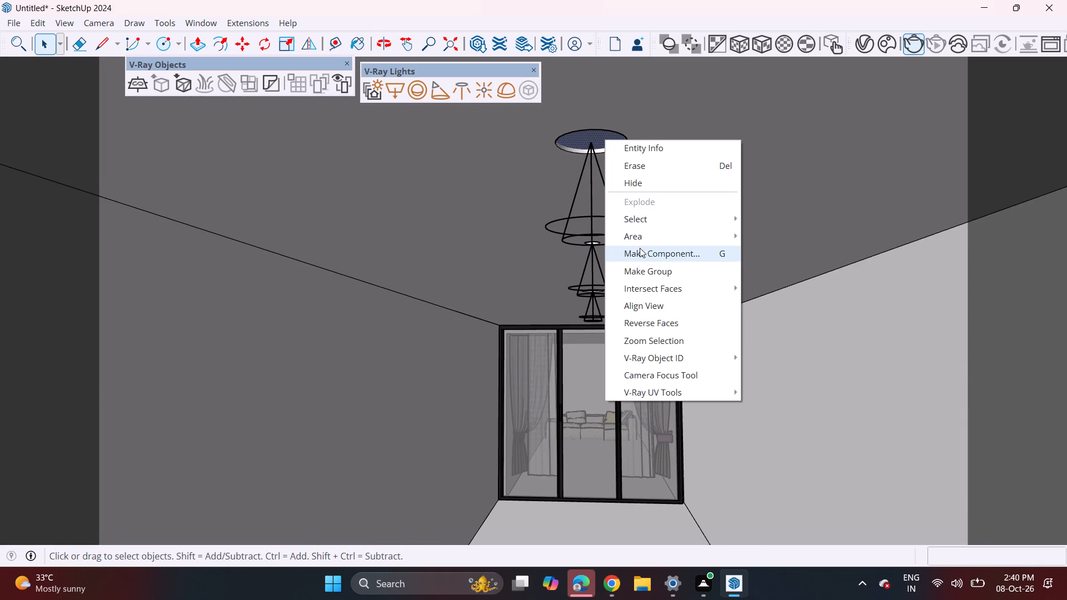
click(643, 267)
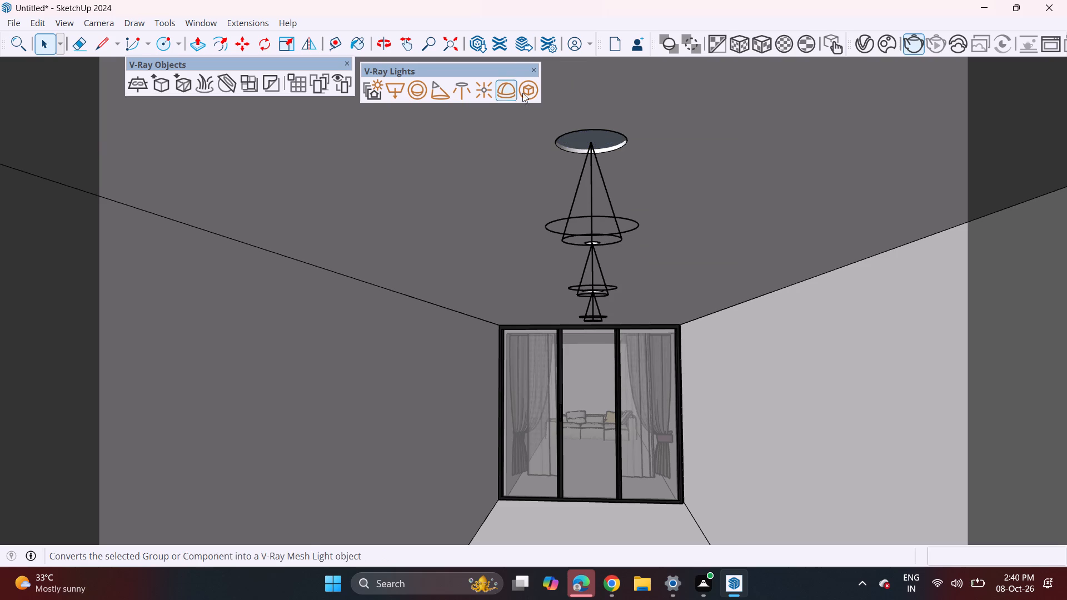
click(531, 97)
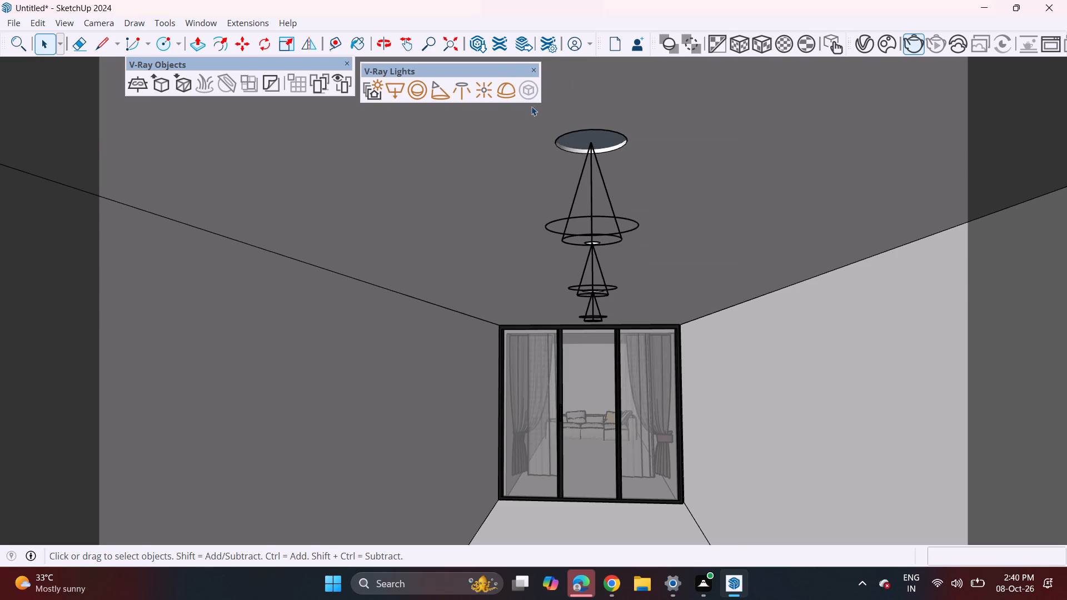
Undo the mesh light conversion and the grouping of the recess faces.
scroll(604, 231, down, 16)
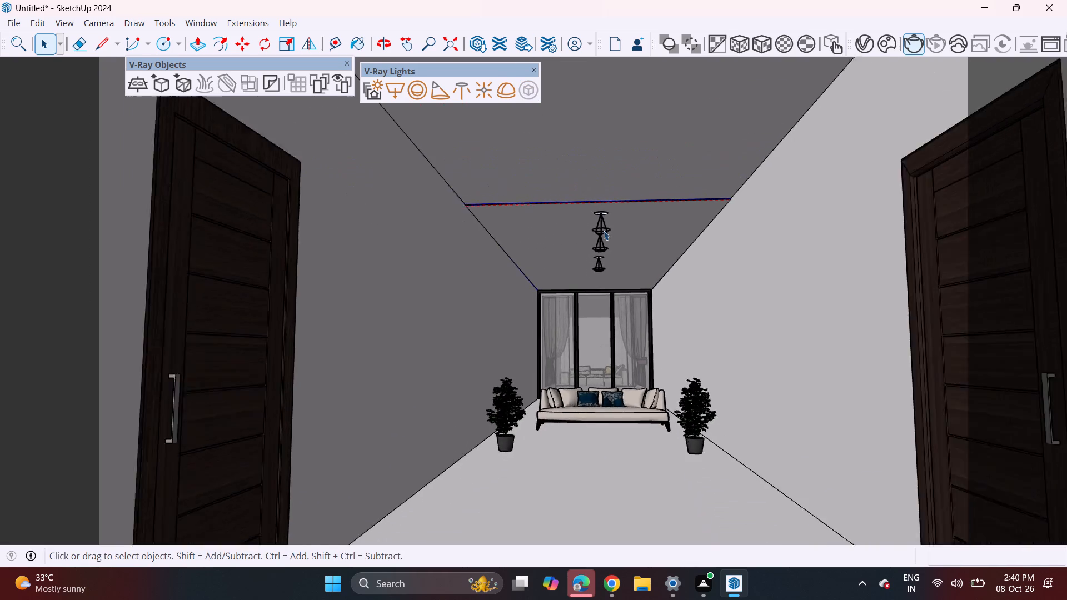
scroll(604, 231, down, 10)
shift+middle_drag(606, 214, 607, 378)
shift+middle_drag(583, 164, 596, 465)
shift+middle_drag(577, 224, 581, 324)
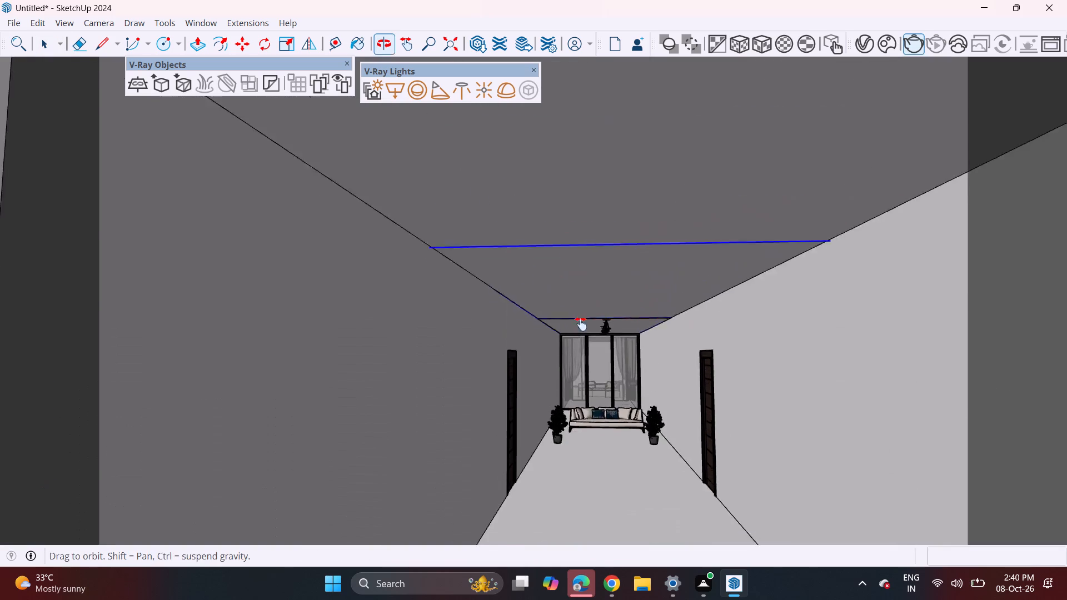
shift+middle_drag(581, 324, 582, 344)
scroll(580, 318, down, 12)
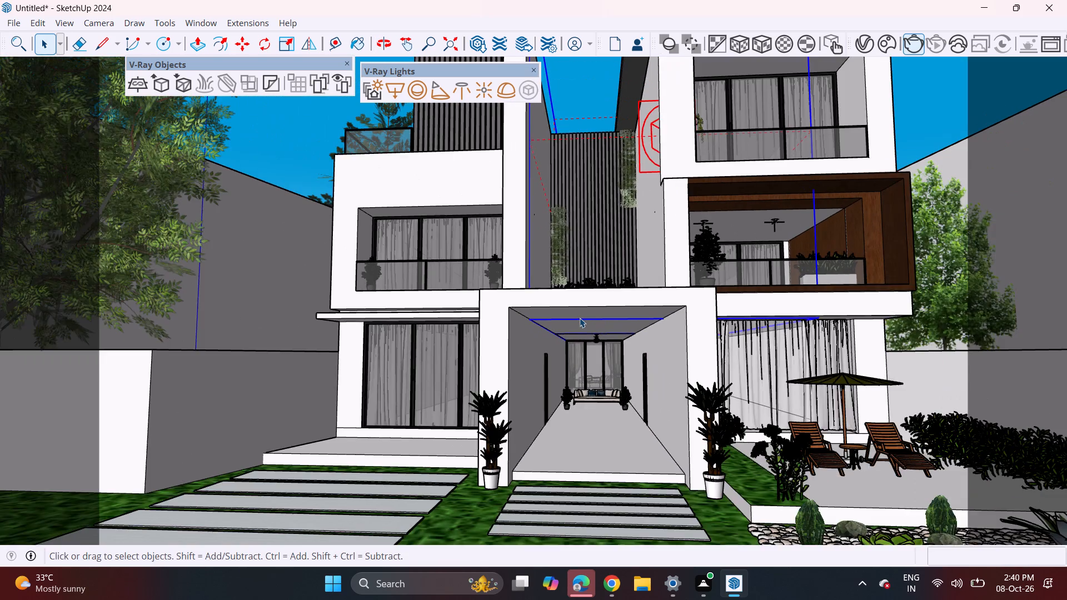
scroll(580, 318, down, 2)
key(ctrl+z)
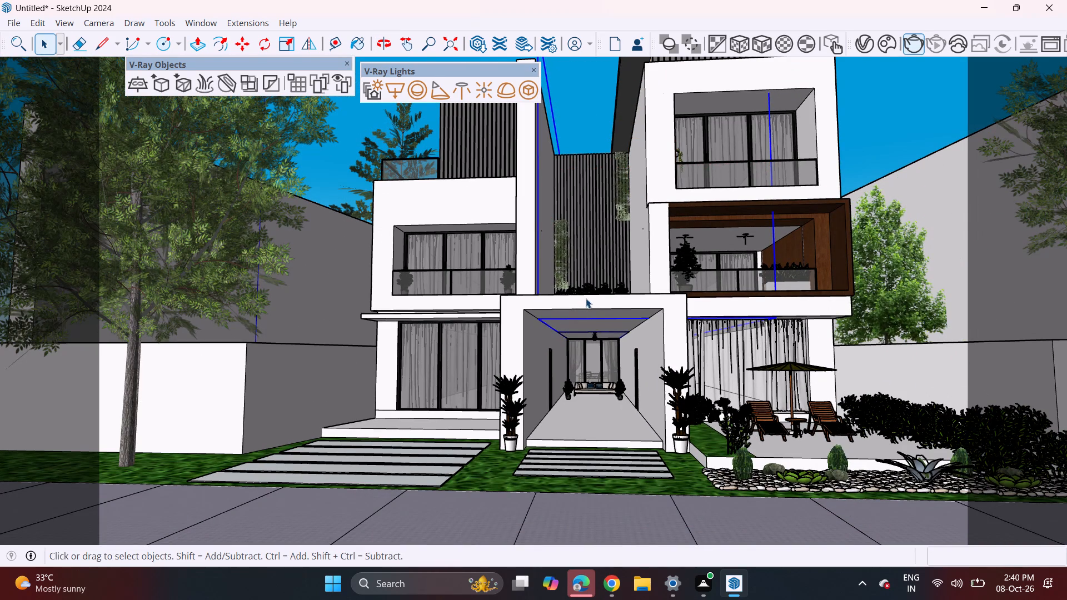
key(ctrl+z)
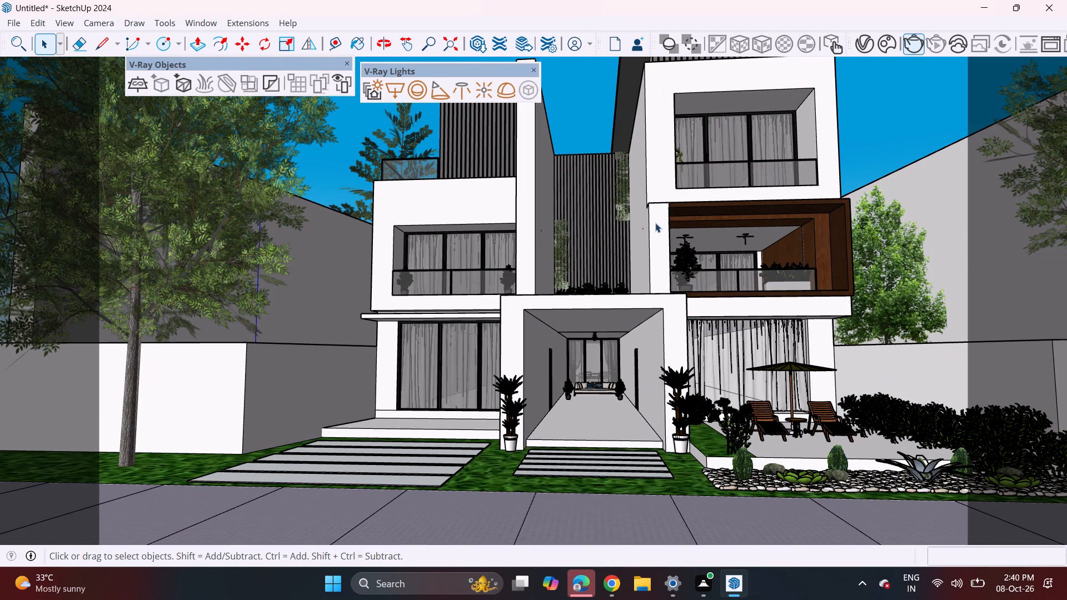
Place a V-Ray Omni Light inside one of the two recesses under the top roof overhang.
shift+middle_drag(655, 222, 604, 310)
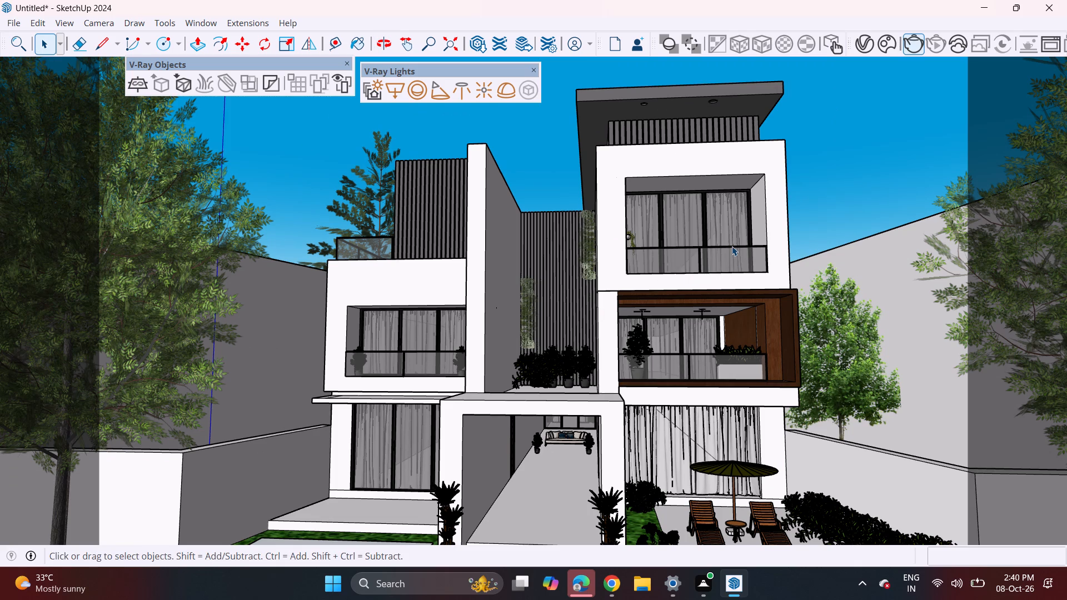
scroll(709, 304, up, 11)
scroll(706, 327, down, 5)
shift+middle_drag(628, 176, 622, 255)
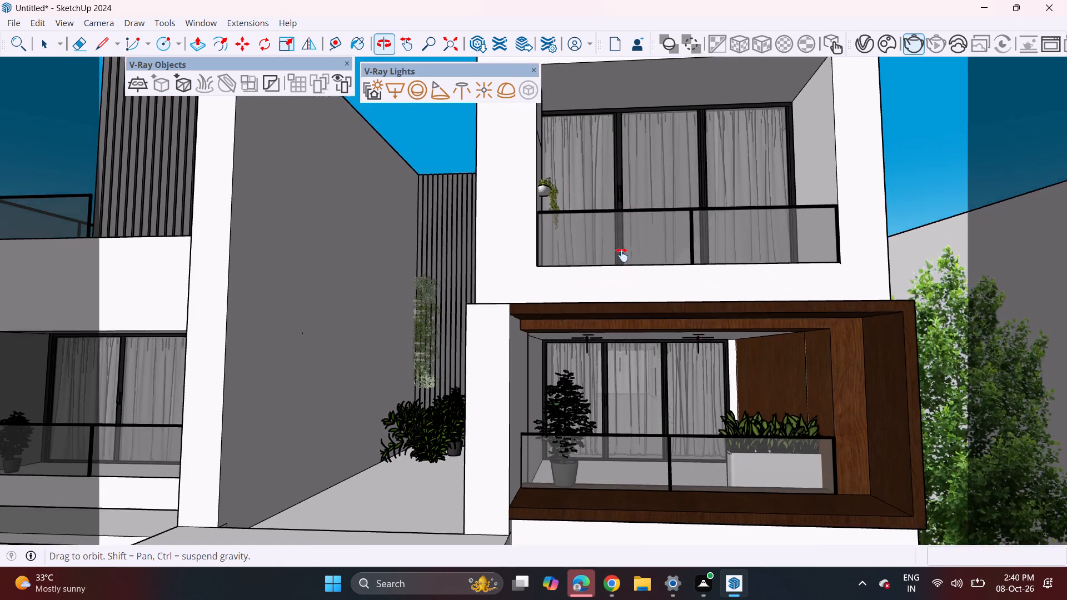
shift+middle_drag(622, 255, 601, 375)
scroll(693, 73, up, 7)
scroll(557, 122, up, 3)
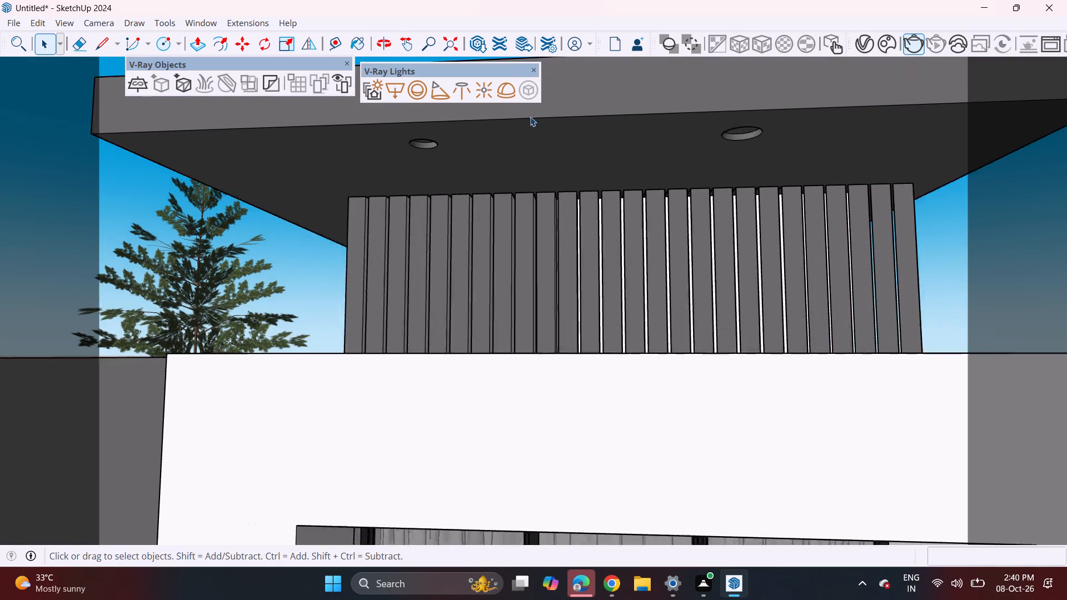
click(481, 90)
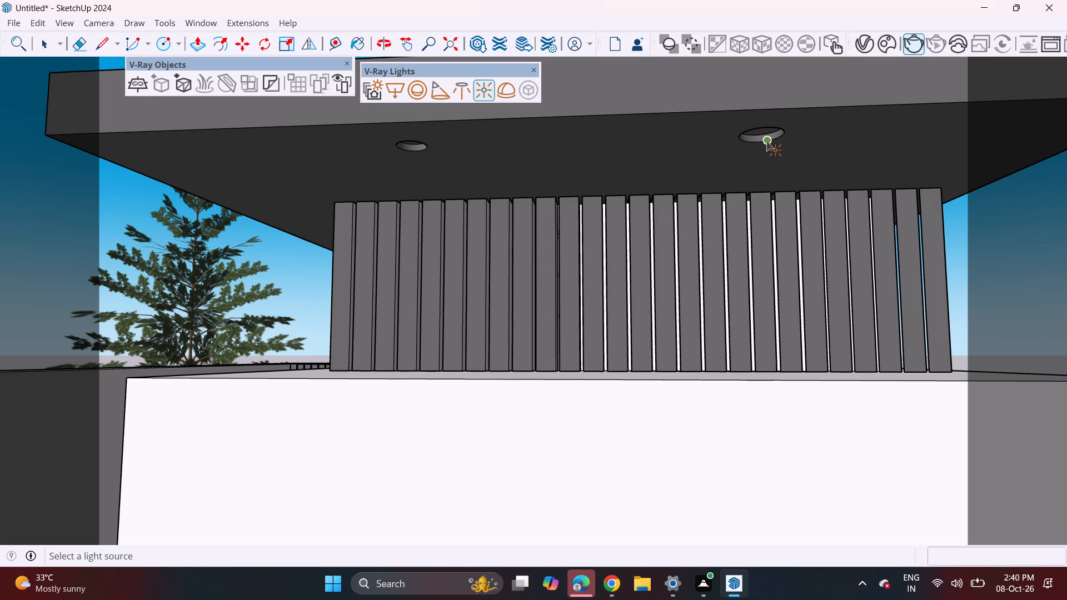
scroll(766, 141, up, 6)
click(749, 136)
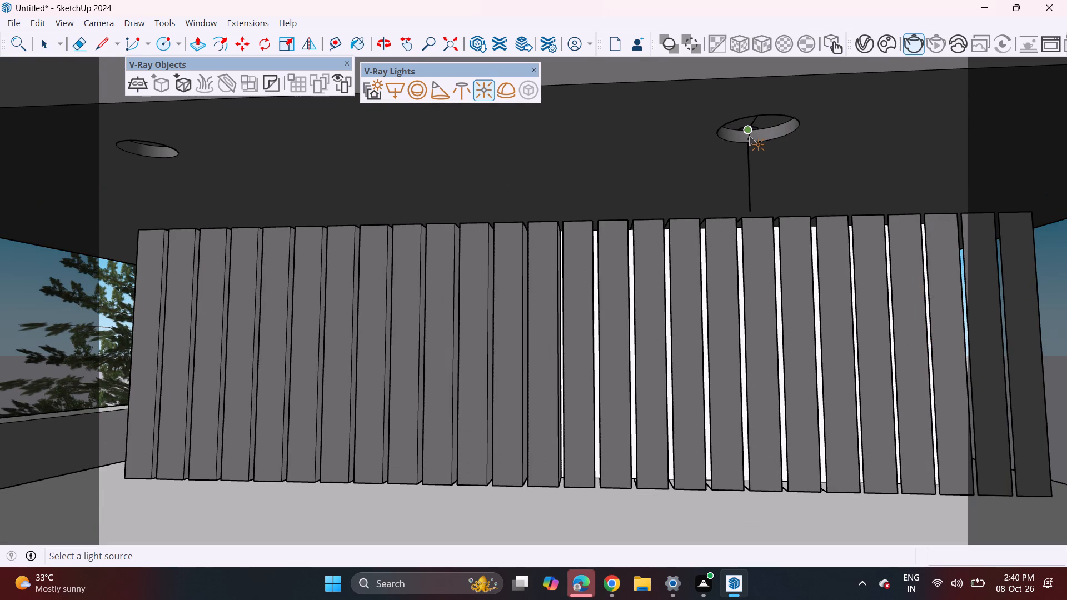
scroll(755, 143, up, 3)
key(space)
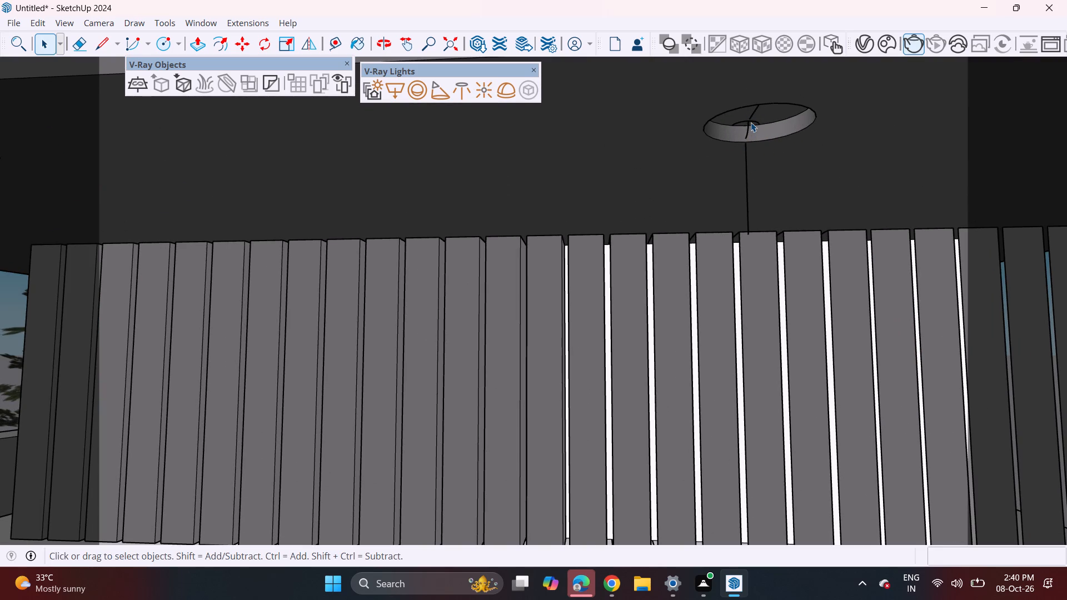
Move the omni light down out of the recess and align it so it hangs centred below the circular opening.
click(751, 122)
key(m)
click(750, 121)
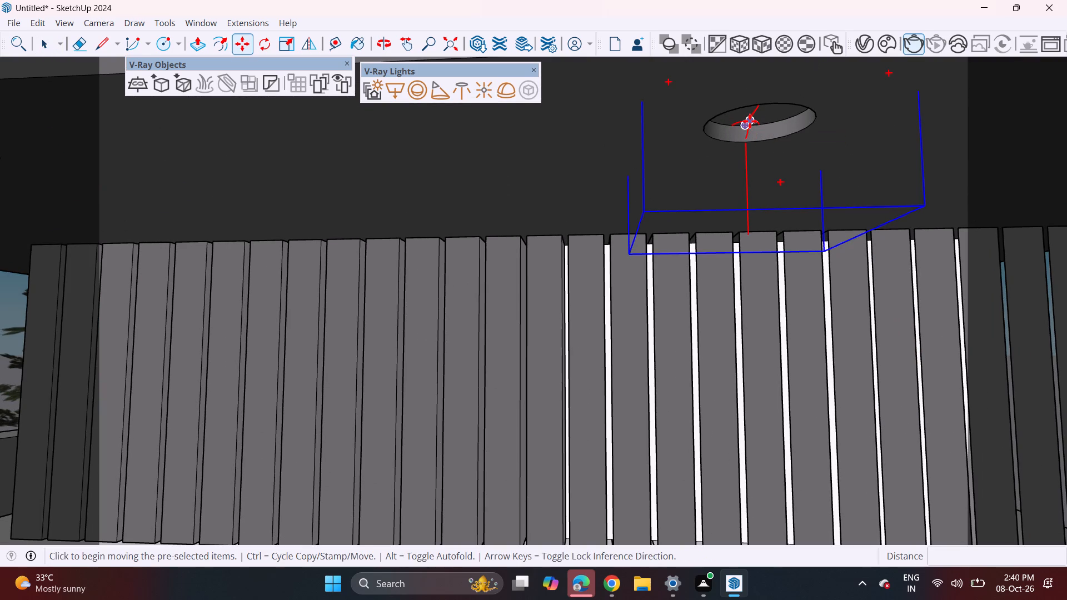
click(771, 176)
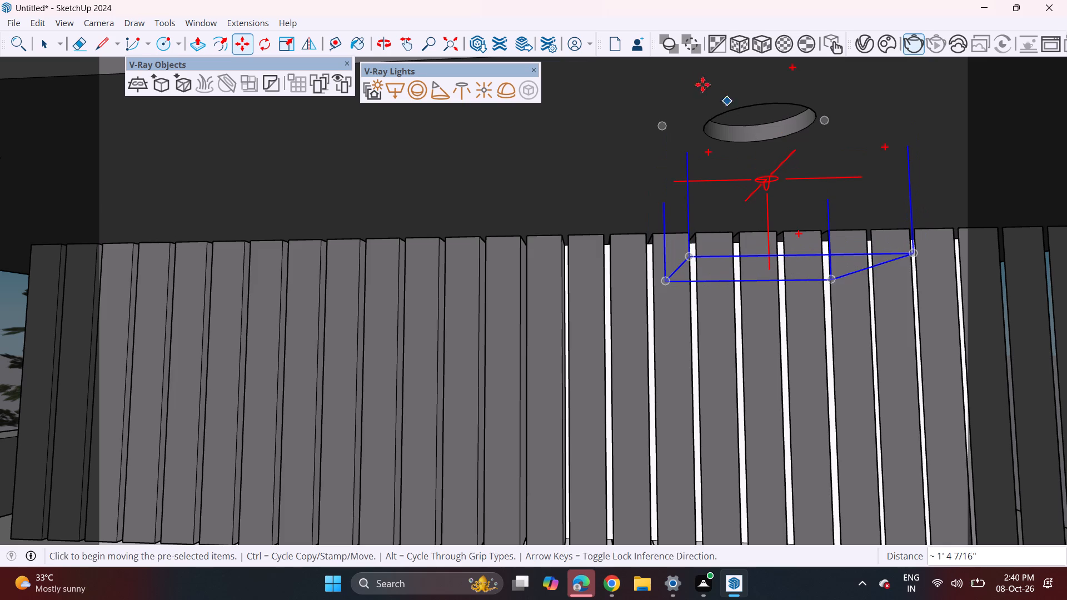
click(667, 119)
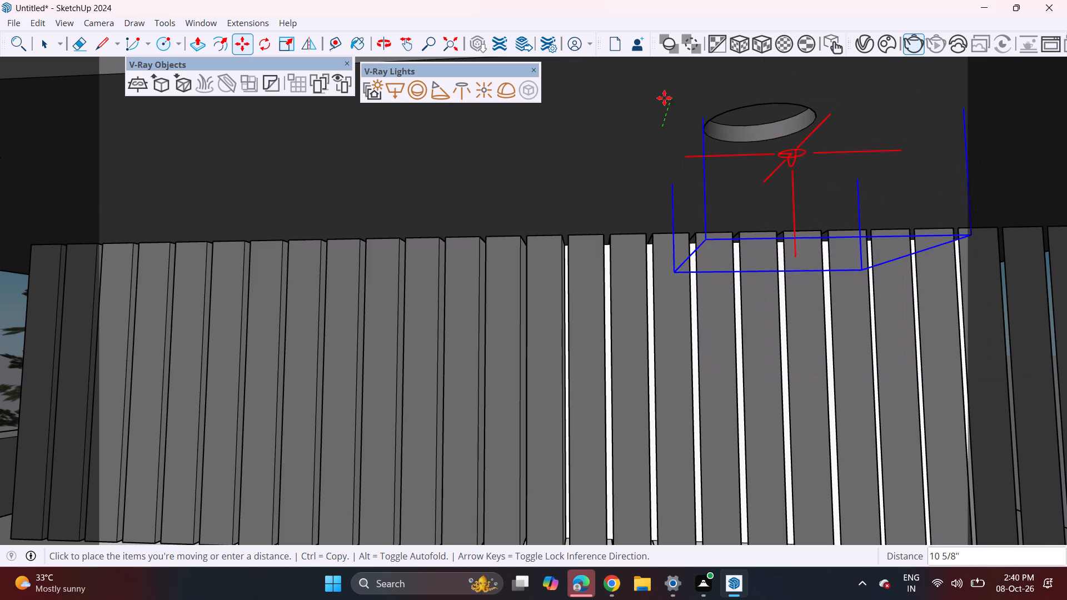
click(696, 99)
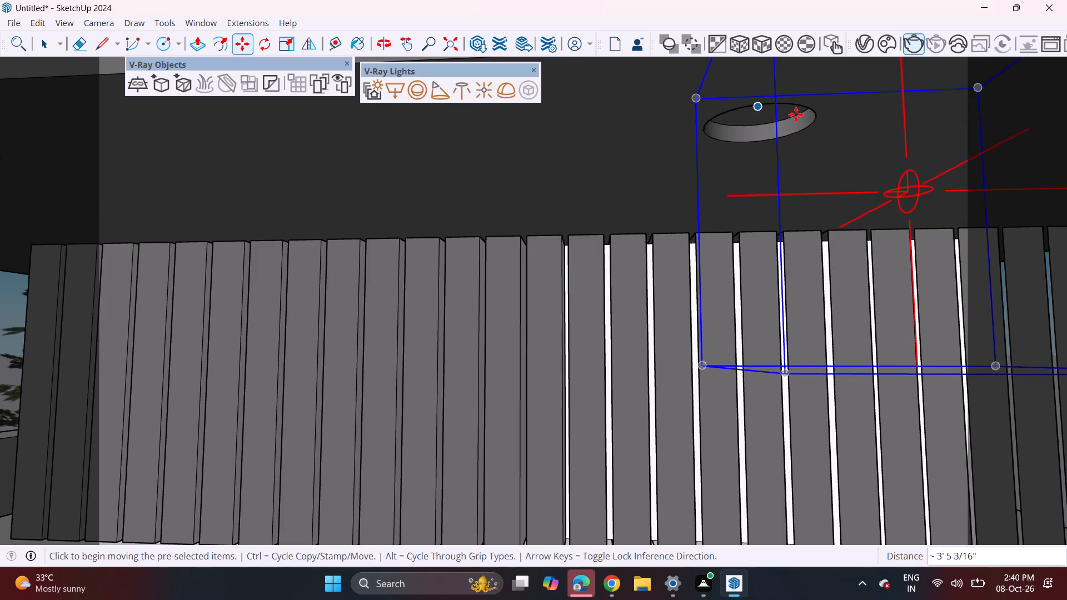
middle_drag(796, 114, 766, 161)
shift+middle_drag(788, 131, 716, 218)
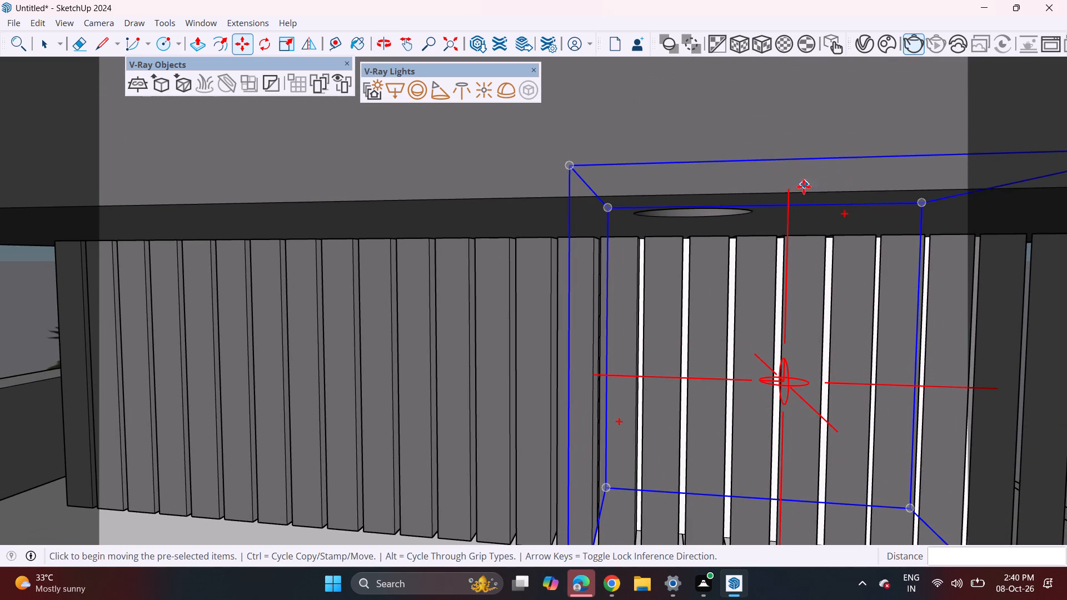
click(790, 191)
middle_drag(714, 226, 747, 162)
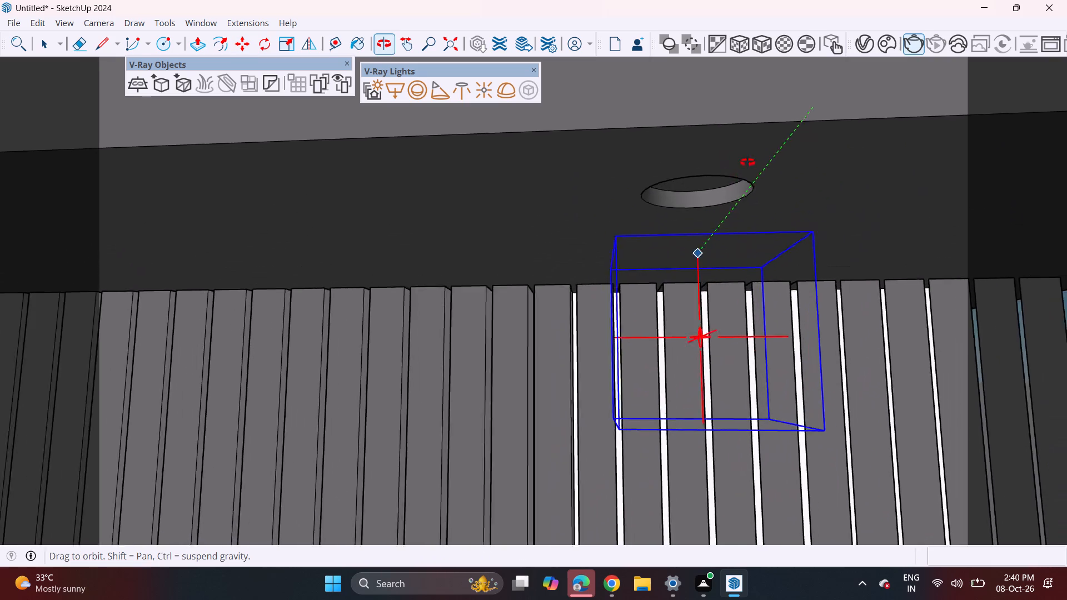
middle_drag(747, 162, 767, 114)
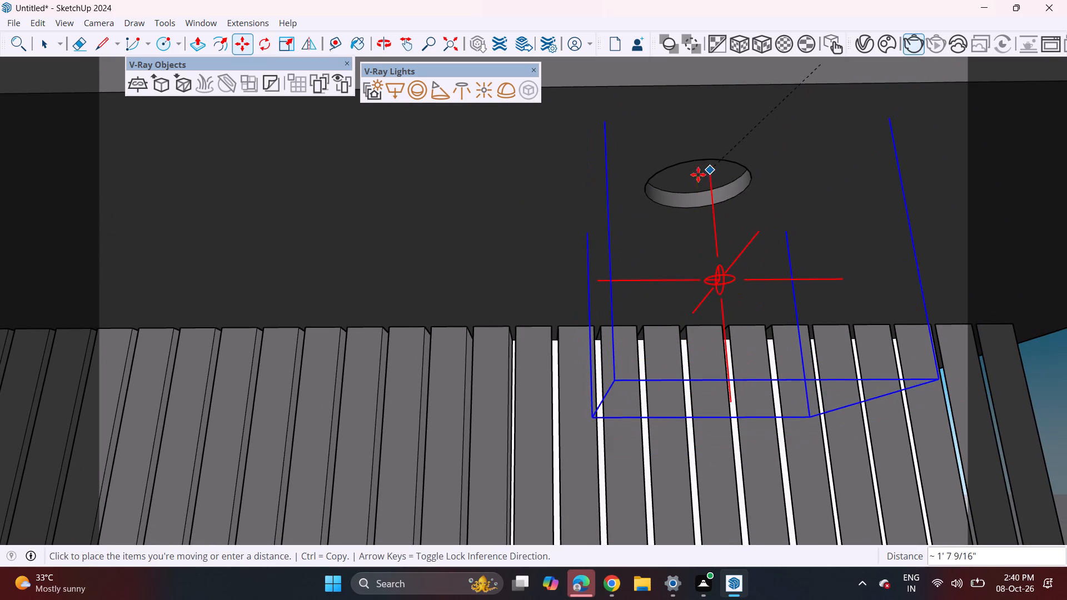
click(698, 174)
Copy the omni light about 7' 4 3/4" across to the same position below the other overhang recess.
click(701, 172)
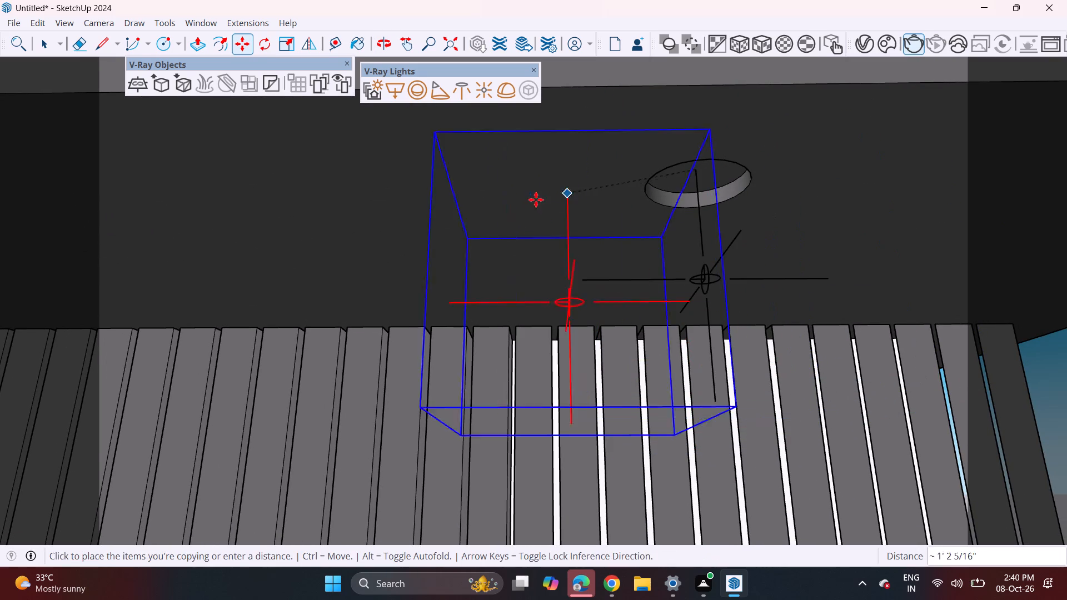
shift+middle_drag(381, 247, 863, 264)
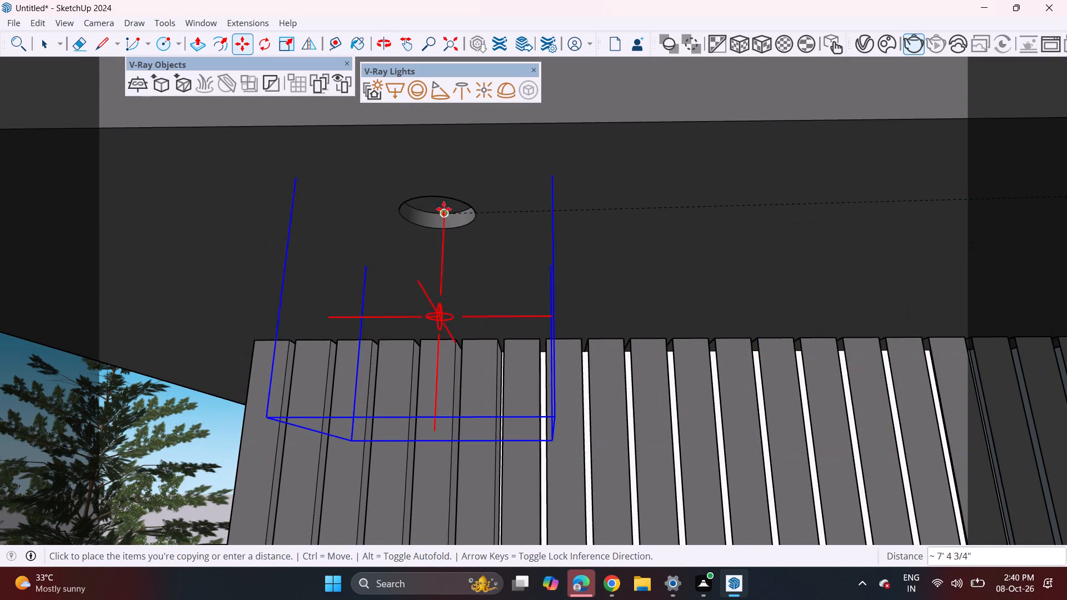
click(440, 208)
Copy the omni light from the roof overhang about 52' 7" down to the entrance passage ceiling, near the hanging pendant lamps.
scroll(460, 222, down, 3)
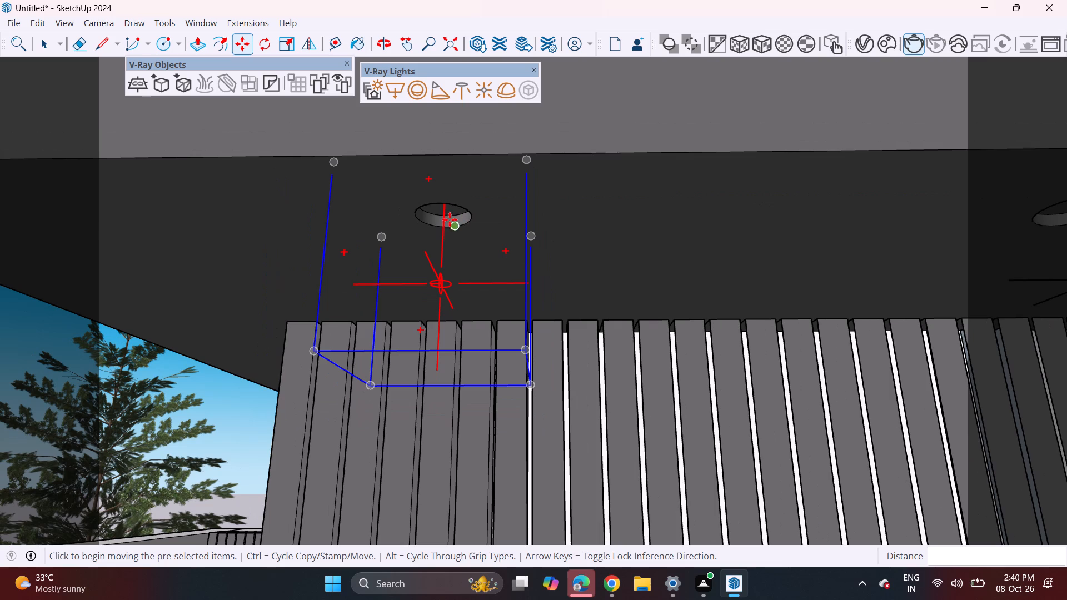
click(447, 199)
scroll(415, 306, down, 4)
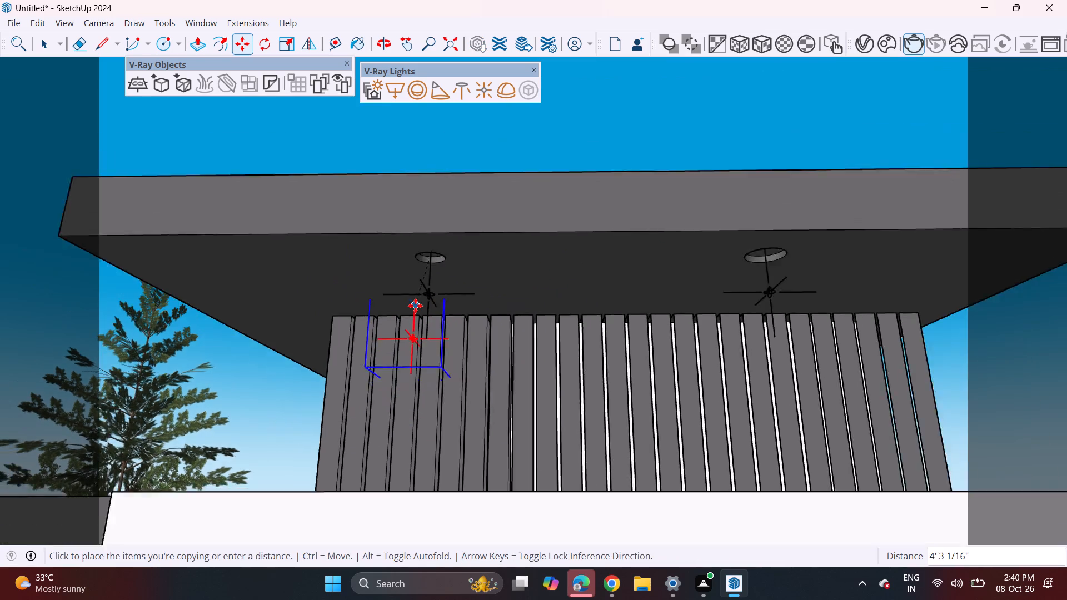
scroll(415, 306, down, 20)
scroll(415, 306, down, 4)
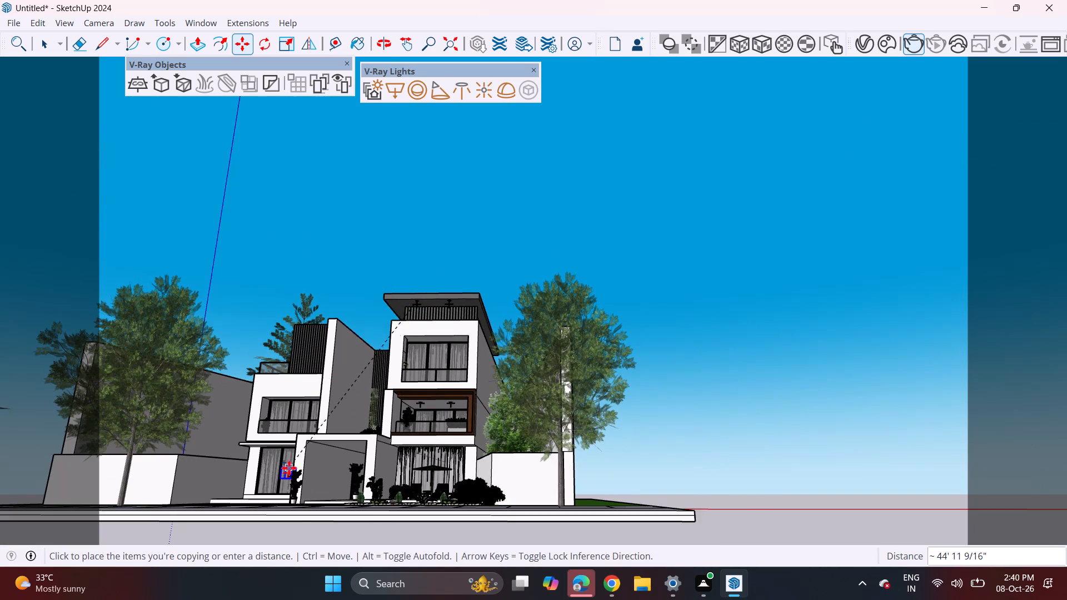
shift+middle_drag(297, 470, 436, 445)
scroll(475, 439, up, 7)
middle_drag(481, 449, 502, 439)
scroll(530, 447, up, 11)
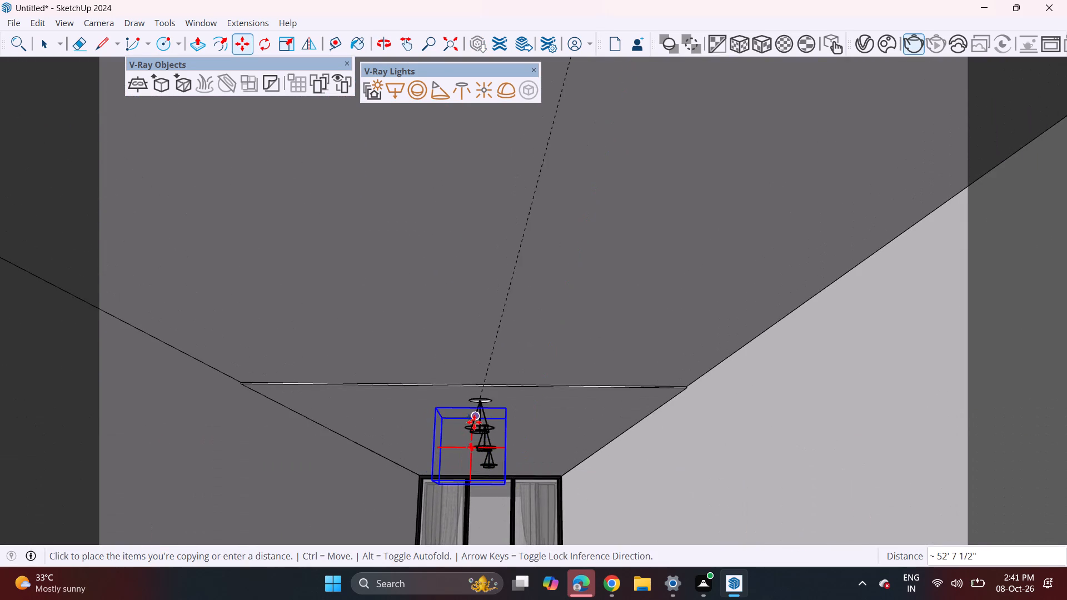
click(484, 419)
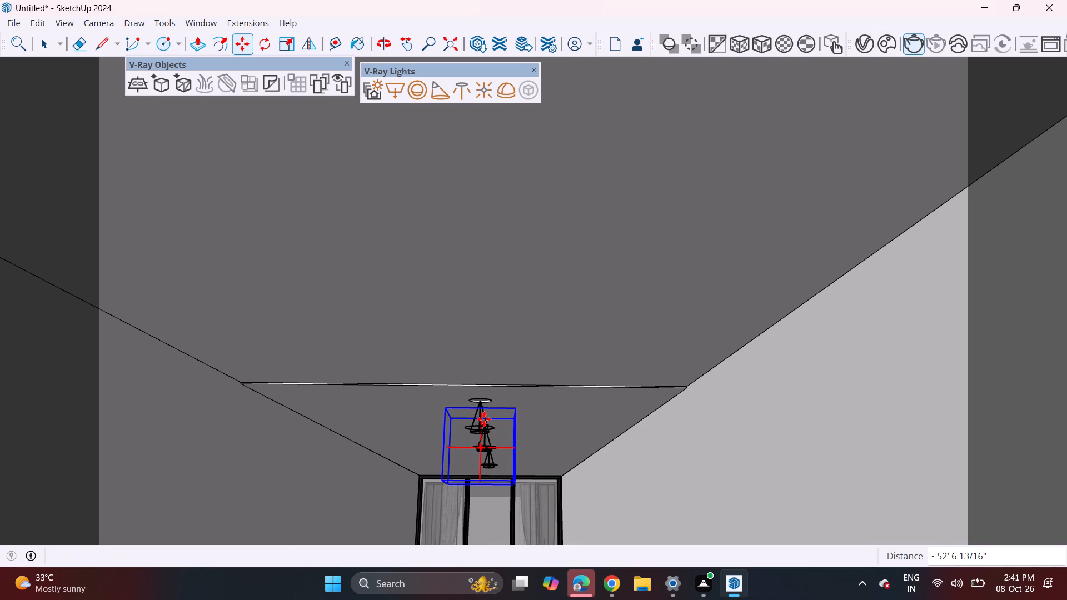
Move the copied omni light about 11' 2" deeper into the entrance passage, centred beneath a ceiling fixture.
click(486, 418)
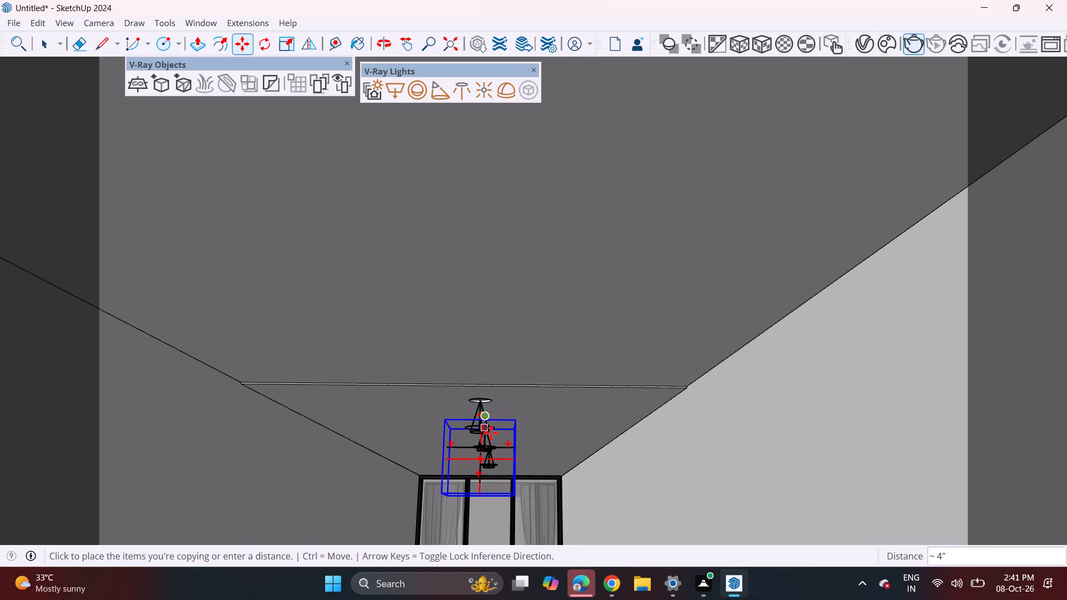
scroll(491, 455, up, 12)
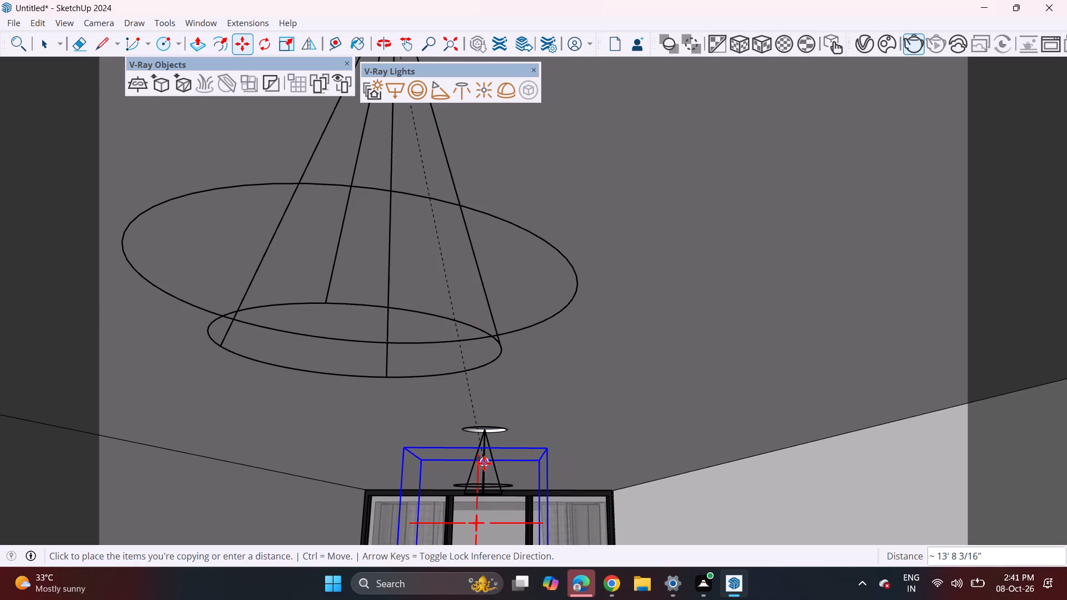
click(495, 443)
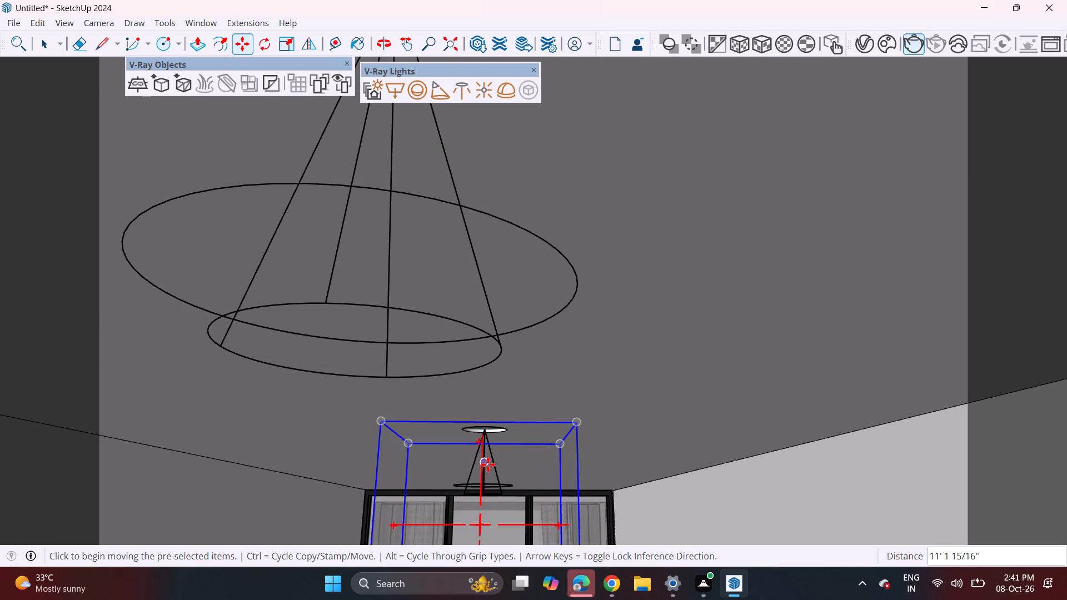
Frame the full front facade with both trees and run a test V-Ray render of it, closing the frame buffer when done.
scroll(488, 461, down, 20)
scroll(488, 461, down, 6)
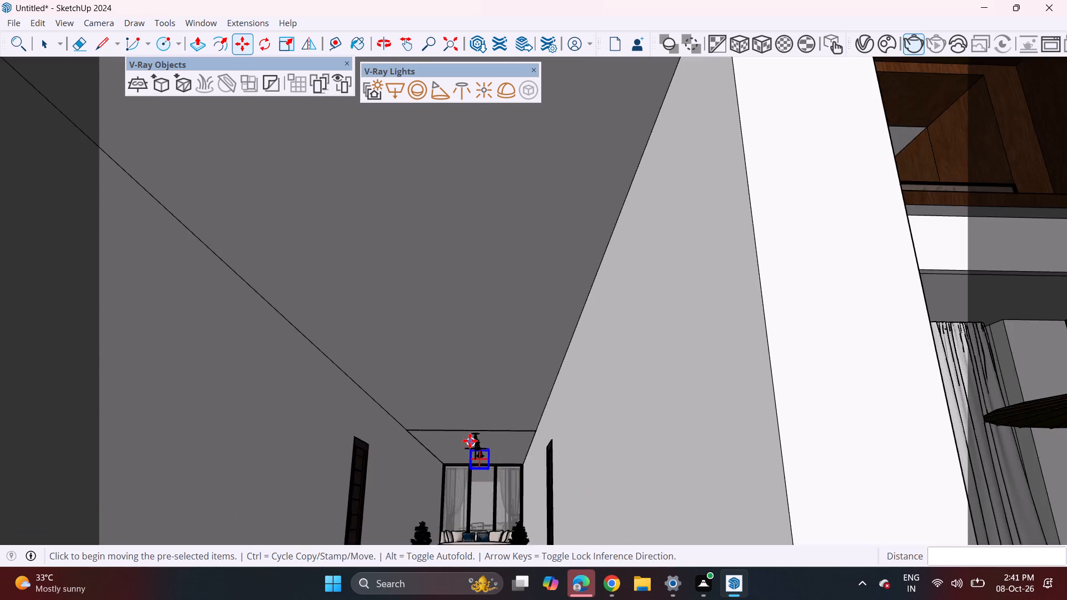
scroll(470, 441, down, 8)
middle_drag(483, 386, 481, 424)
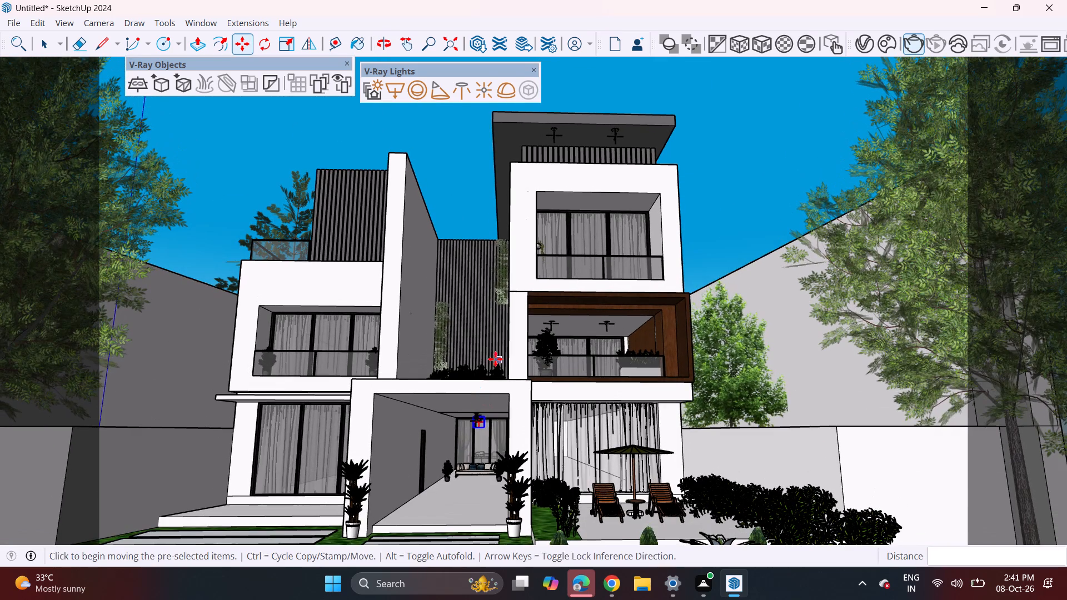
shift+middle_drag(496, 361, 508, 398)
scroll(508, 397, down, 4)
middle_drag(510, 388, 511, 380)
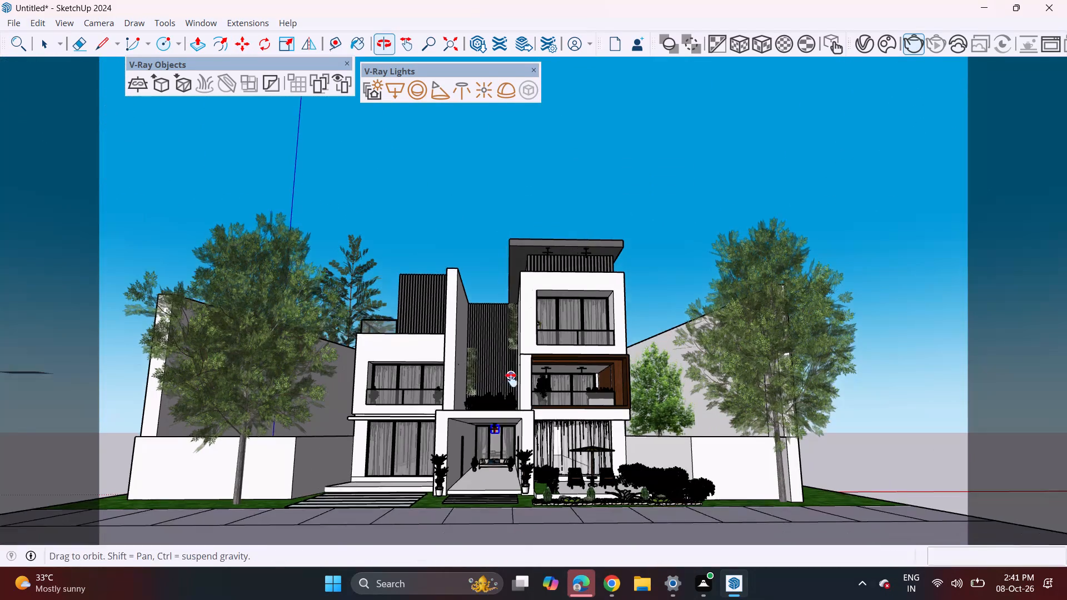
middle_drag(511, 380, 533, 367)
scroll(528, 370, up, 2)
scroll(527, 370, down, 2)
middle_drag(511, 381, 510, 383)
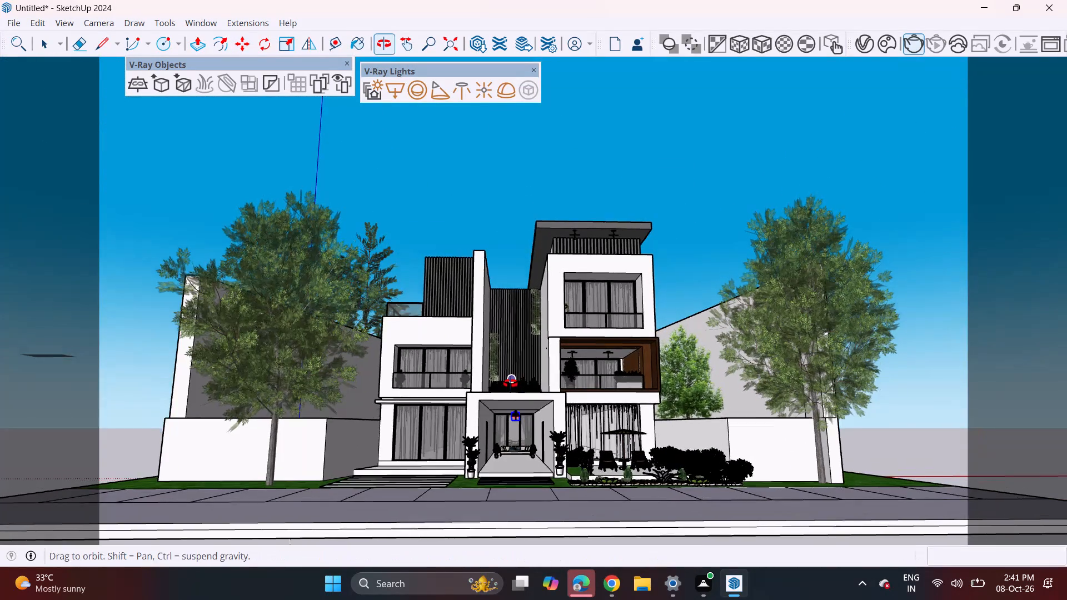
middle_drag(510, 383, 506, 392)
scroll(502, 388, up, 1)
shift+middle_drag(511, 368, 512, 358)
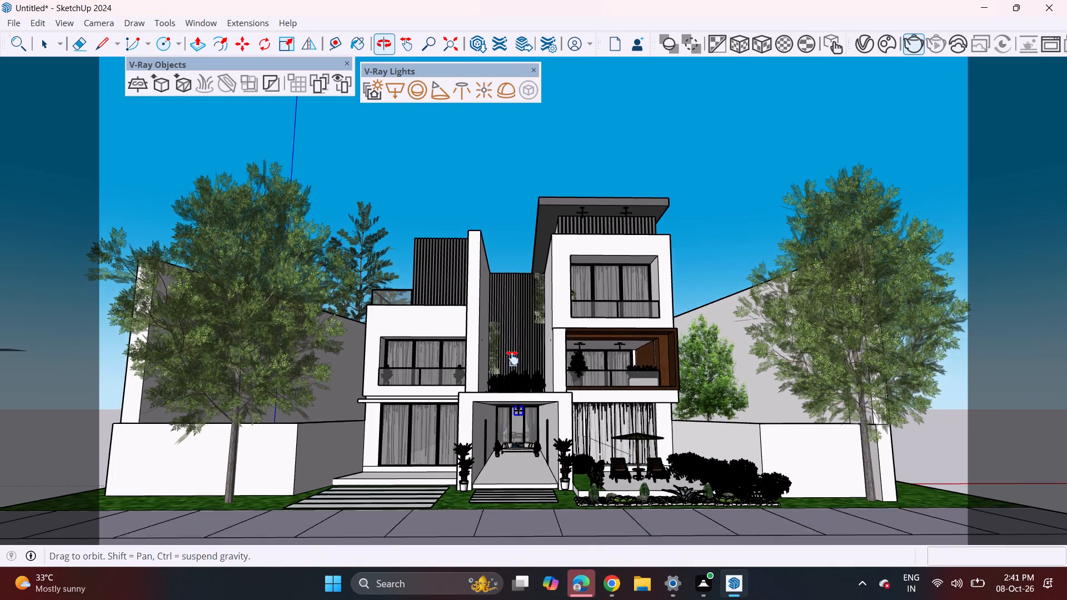
shift+middle_drag(512, 358, 517, 345)
scroll(517, 345, up, 2)
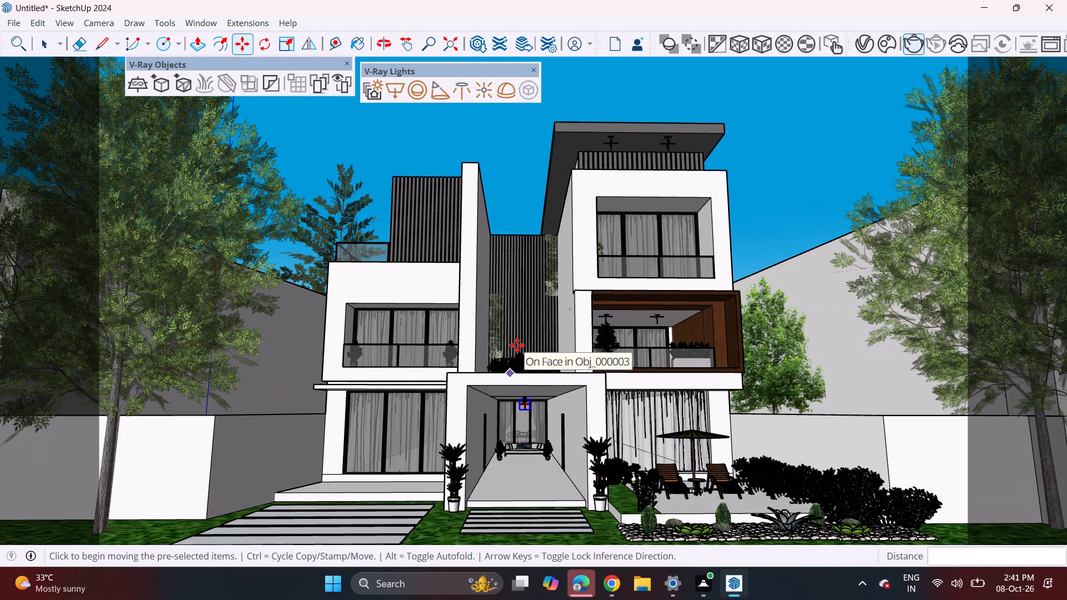
scroll(517, 345, down, 1)
middle_drag(517, 345, 513, 350)
shift+middle_drag(513, 351, 517, 339)
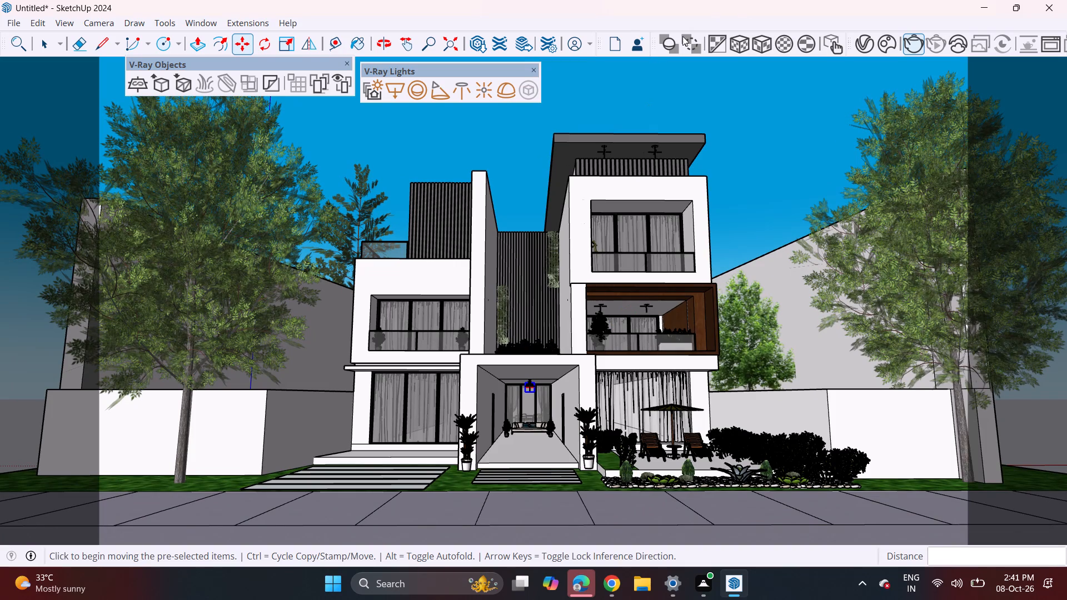
click(912, 44)
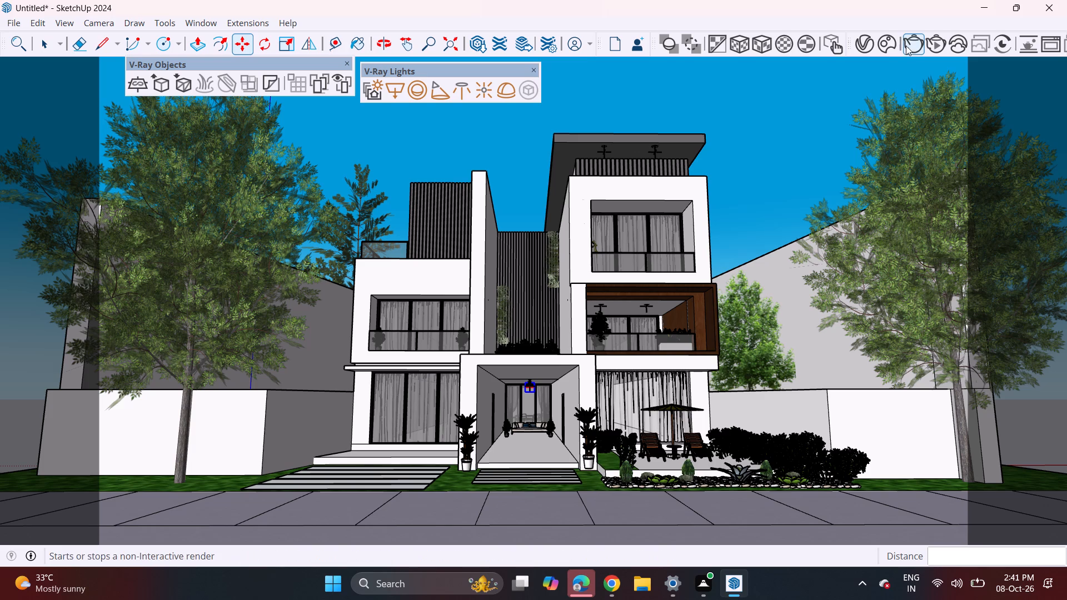
click(909, 44)
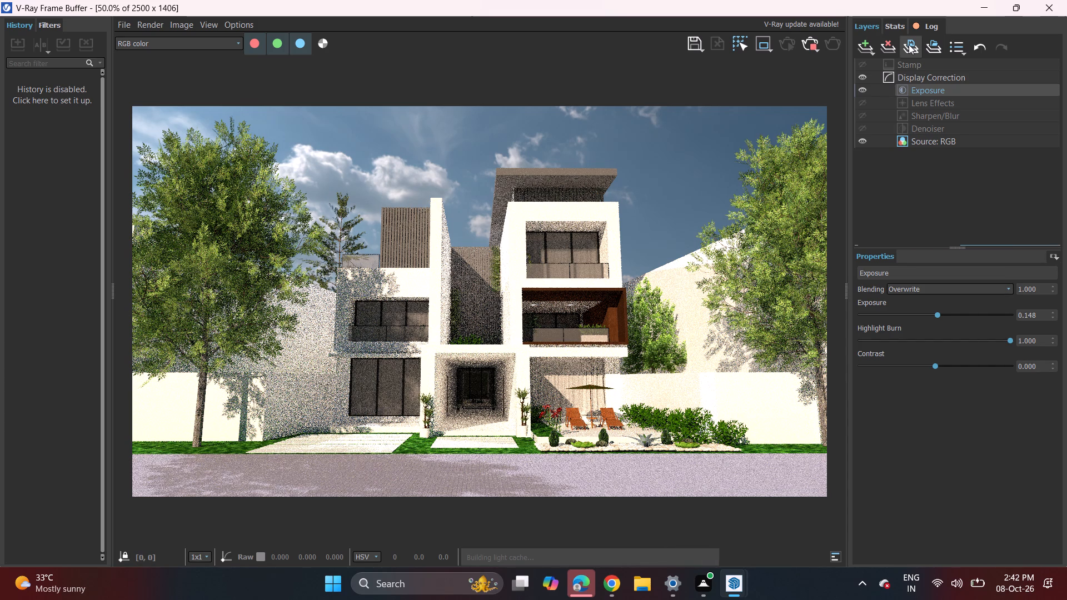
click(1053, 11)
Delete the two omni lights hanging below the top roof overhang's recesses.
scroll(663, 275, up, 4)
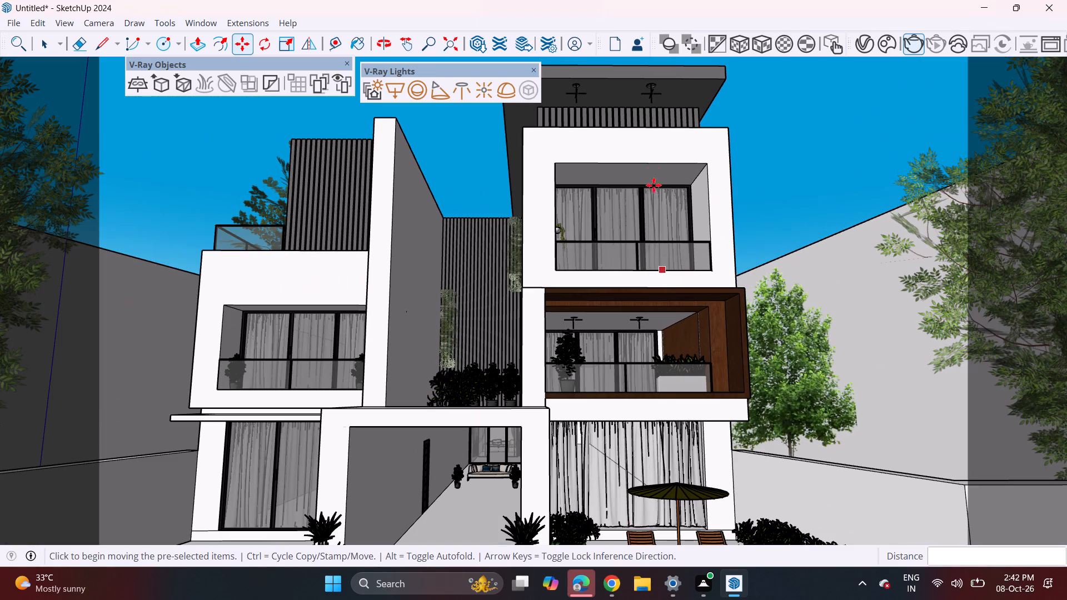
shift+middle_drag(643, 168, 628, 280)
scroll(642, 199, up, 4)
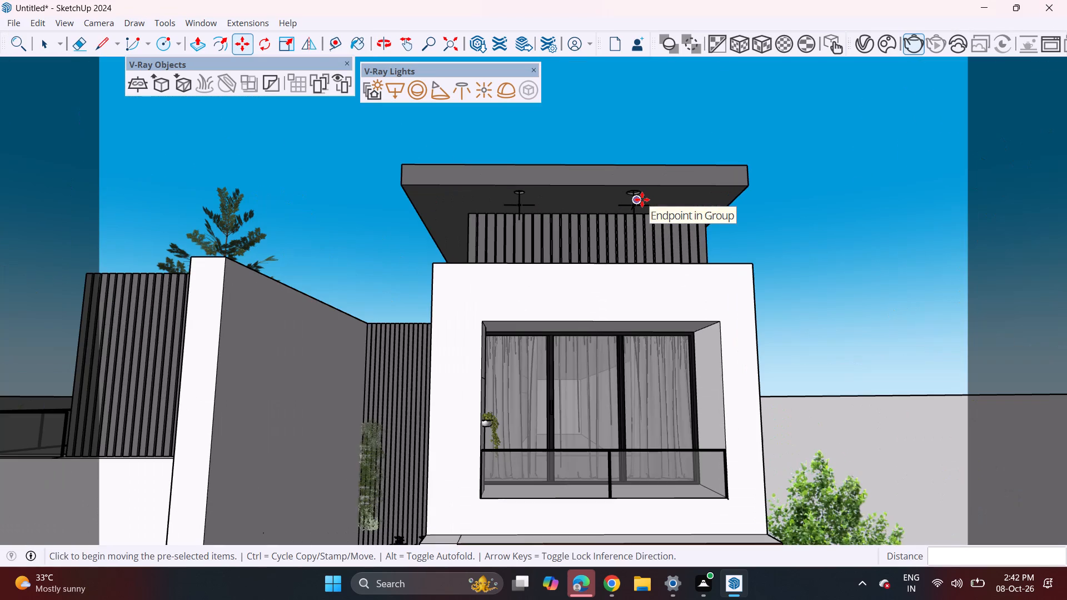
key(space)
click(635, 206)
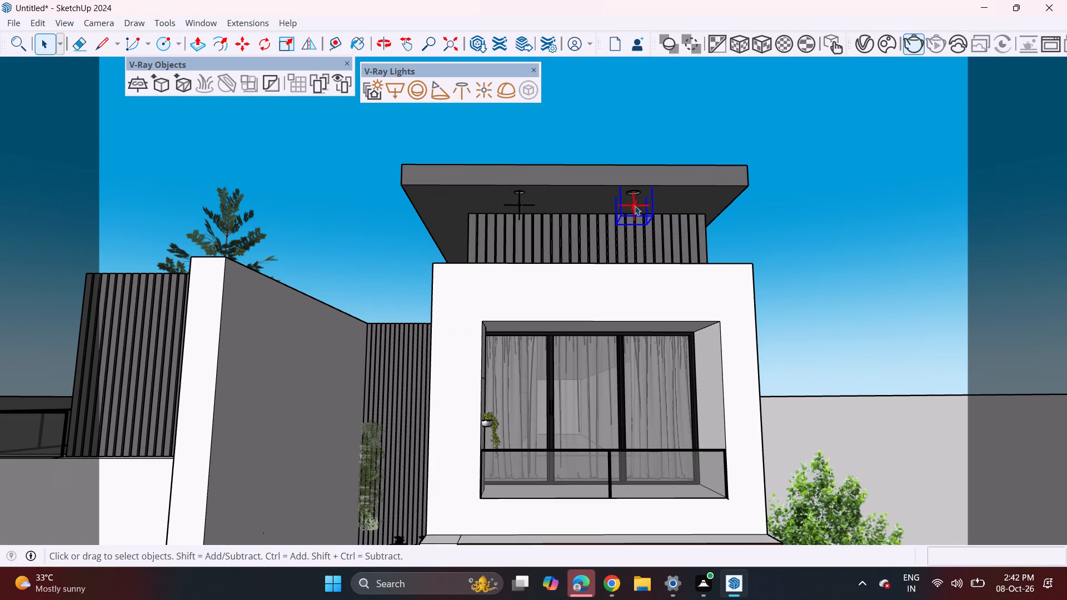
key(Delete)
click(520, 203)
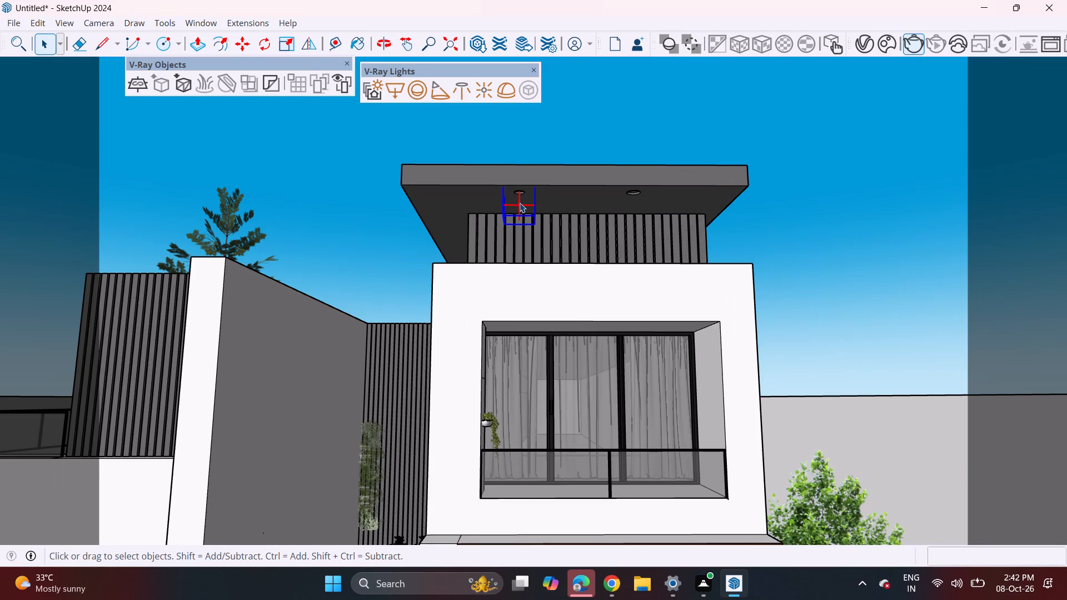
key(Delete)
Copy one of the wood-framed balcony's ceiling lights up about 23' 5" to just below one recess in the top roof overhang.
middle_drag(598, 346, 583, 112)
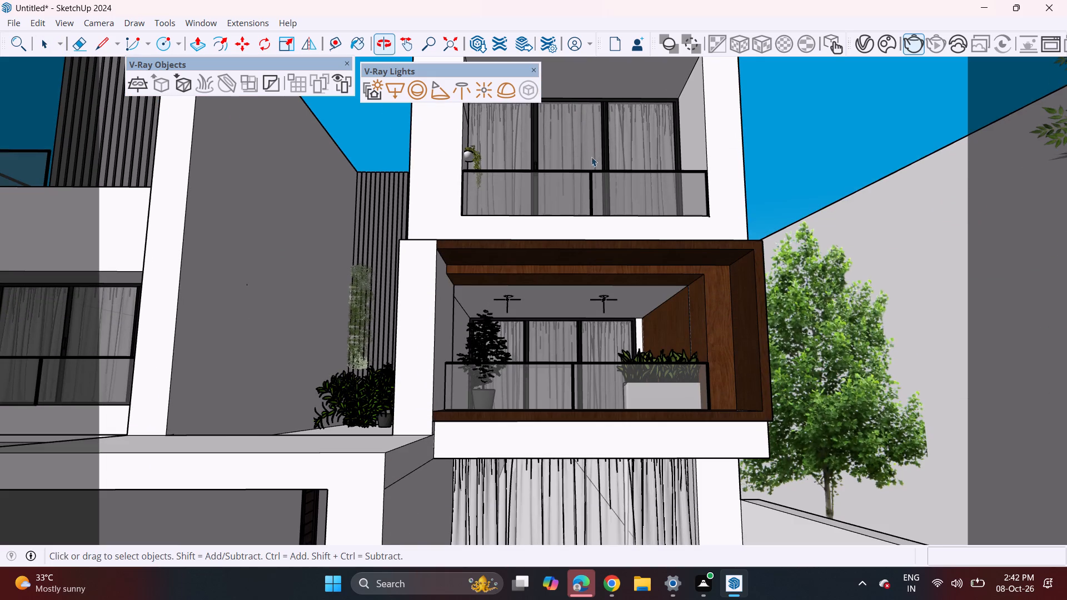
click(606, 302)
key(m)
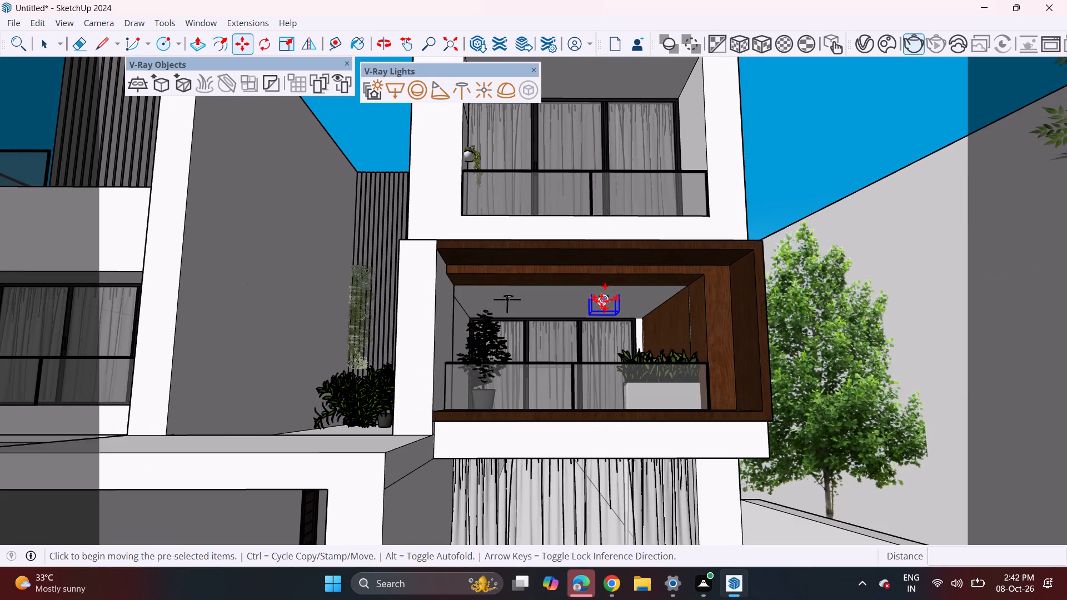
click(602, 301)
shift+middle_drag(598, 202, 604, 214)
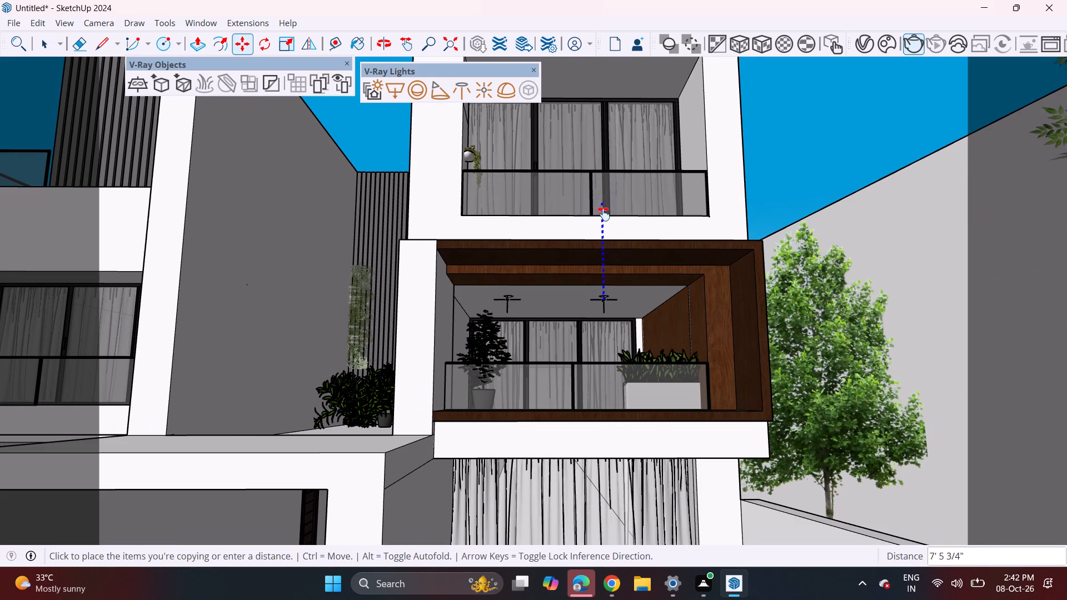
shift+middle_drag(604, 214, 602, 451)
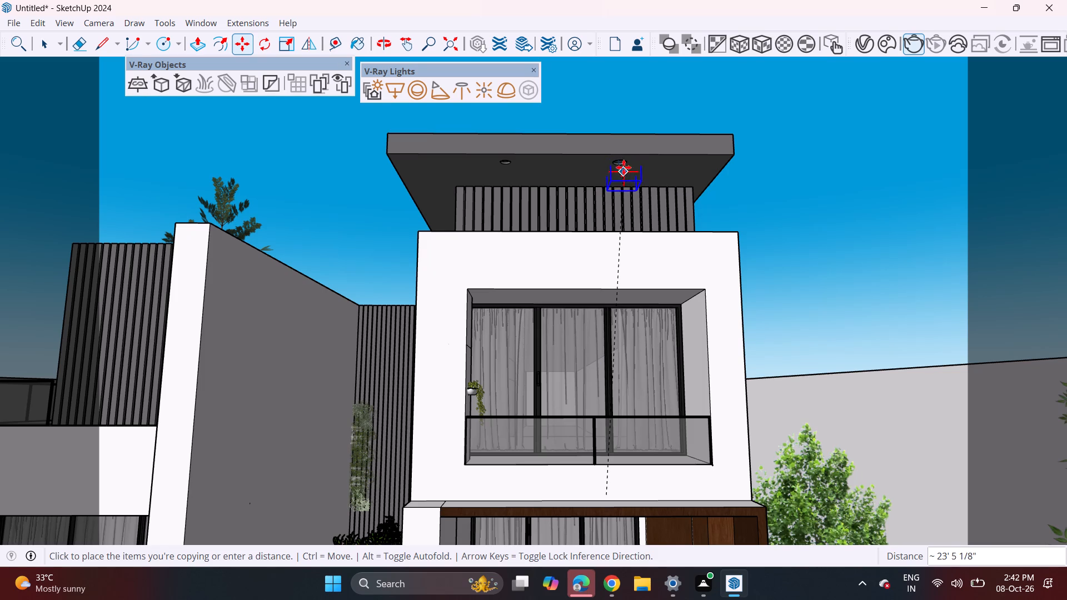
click(622, 167)
click(622, 171)
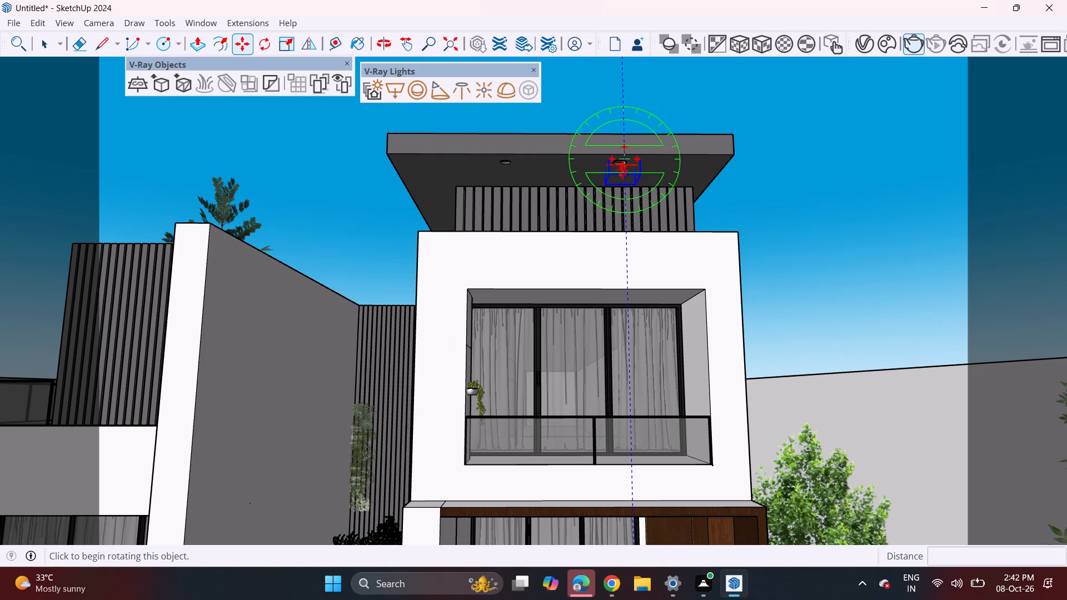
click(595, 193)
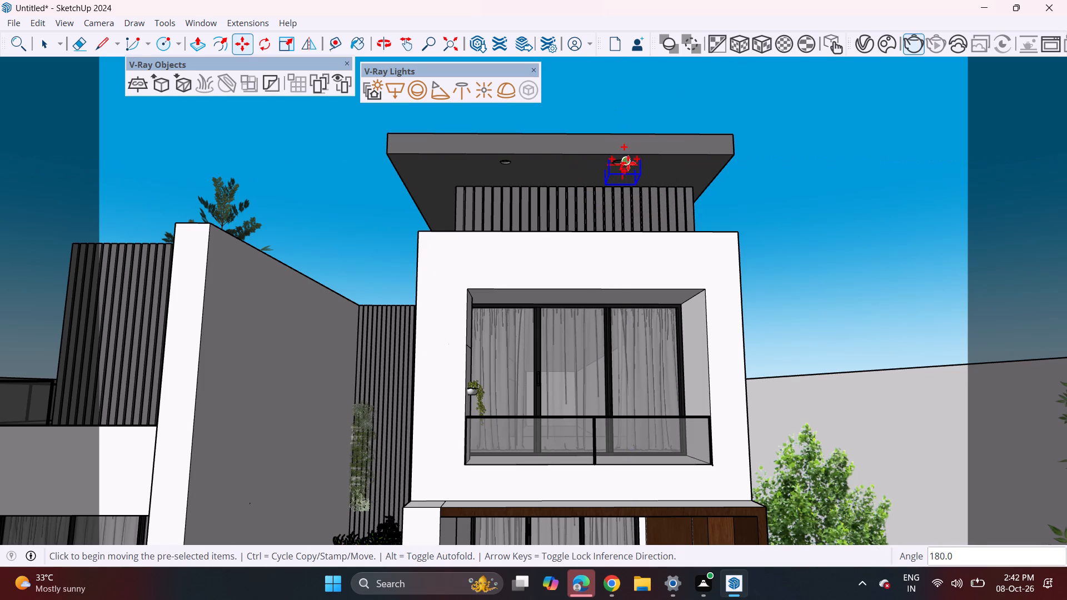
Copy the new overhang light 7' 8 1/16" across to the other recess in the top roof overhang.
click(625, 166)
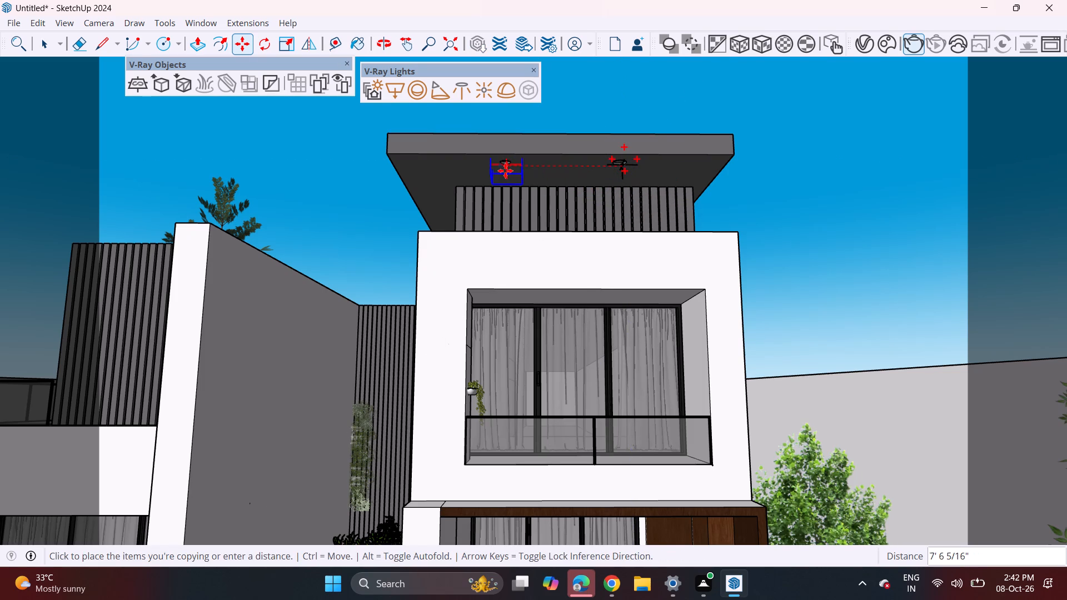
click(505, 171)
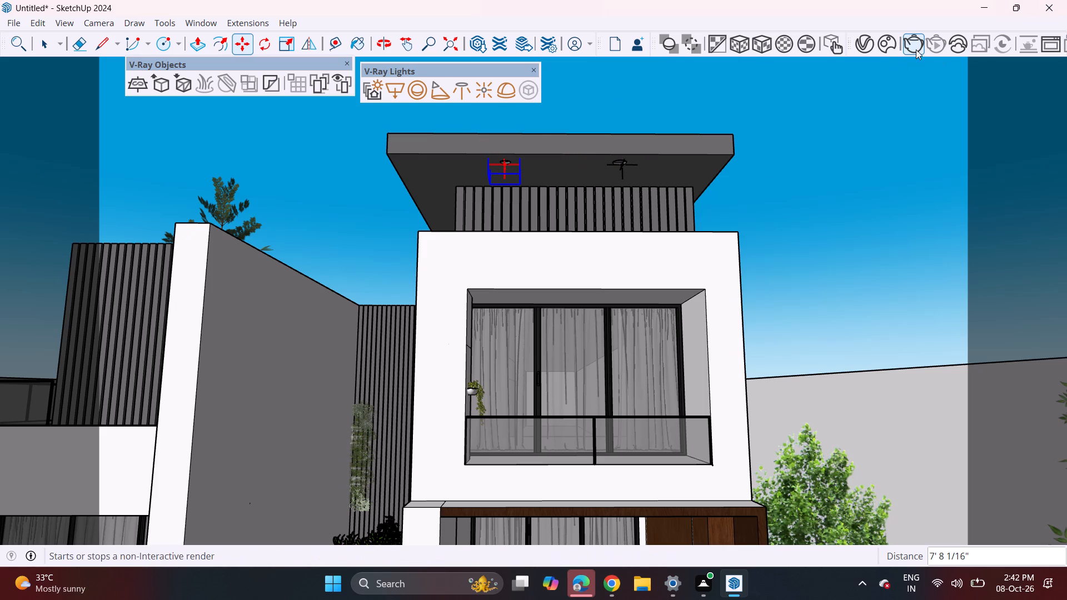
Frame the full front facade with both trees and the road in front, and launch a V-Ray render of it.
scroll(642, 216, down, 9)
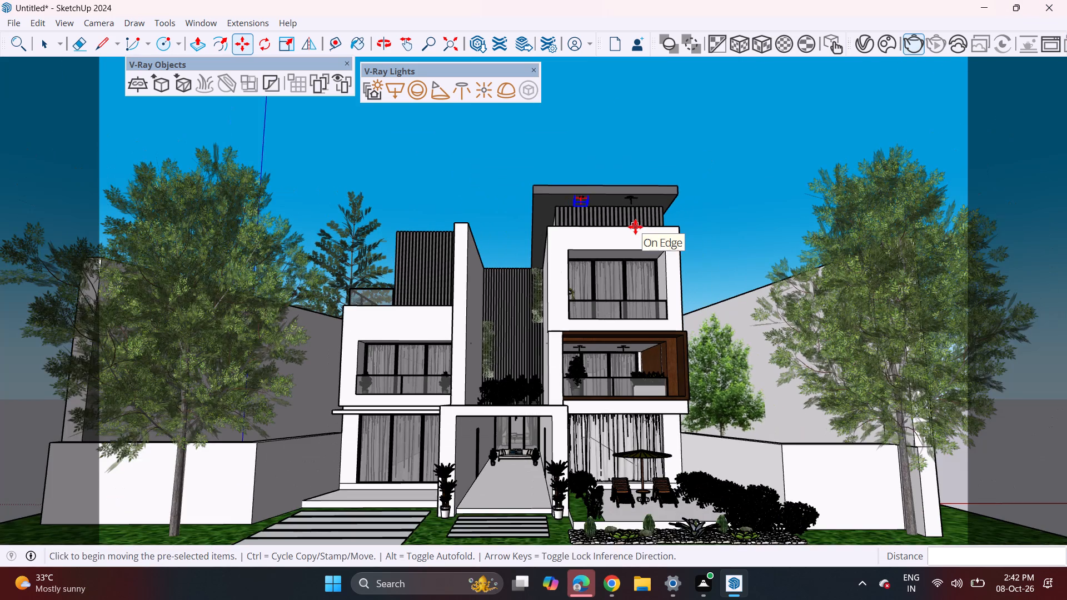
scroll(635, 227, down, 1)
shift+middle_drag(615, 235, 621, 239)
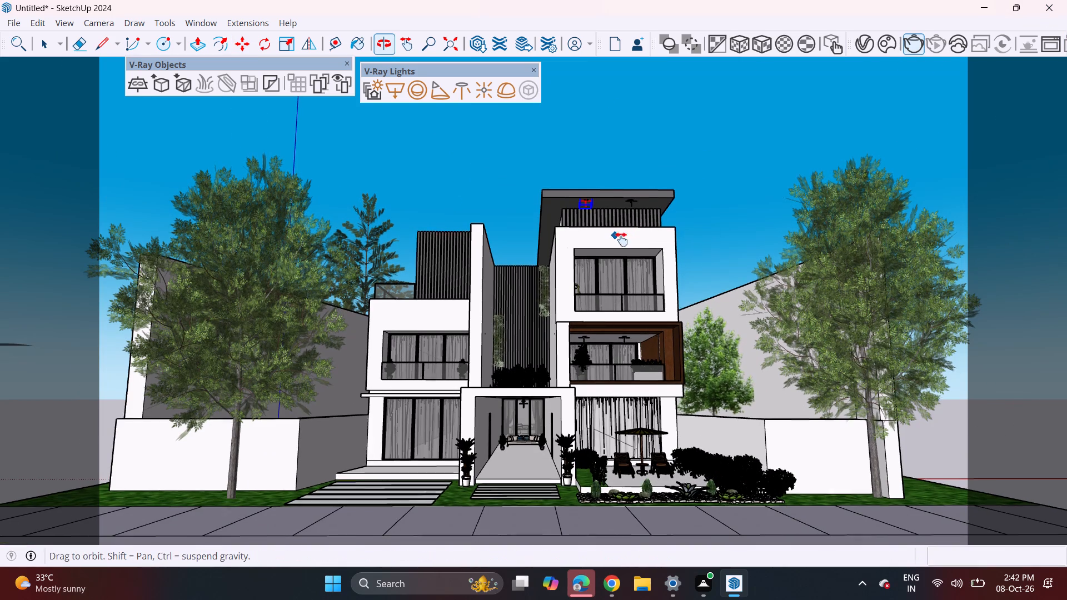
shift+middle_drag(621, 239, 629, 245)
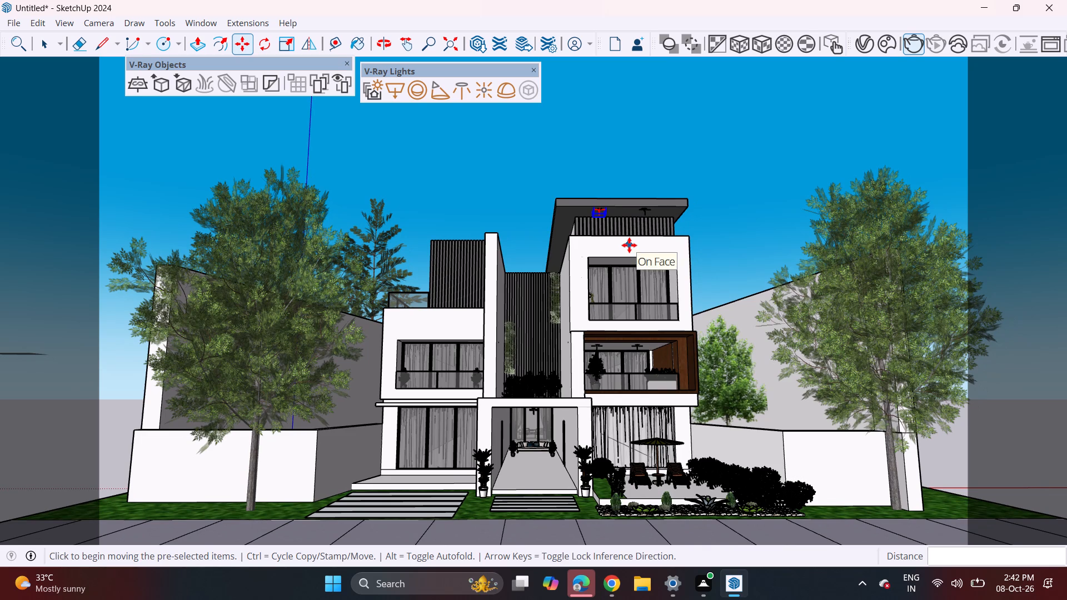
middle_click(622, 249)
scroll(621, 247, up, 1)
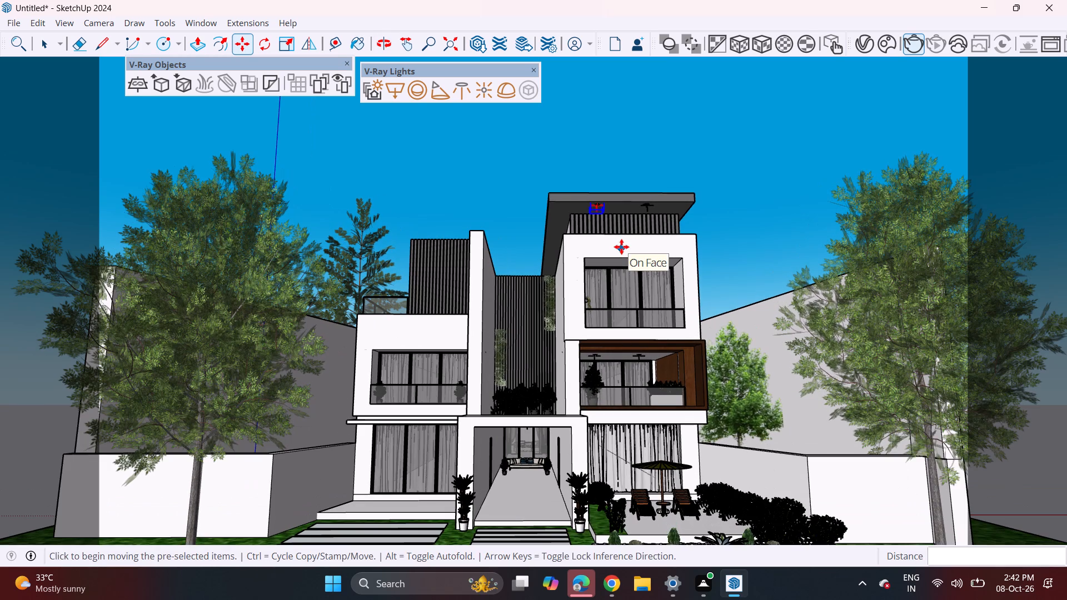
shift+middle_drag(622, 248, 622, 206)
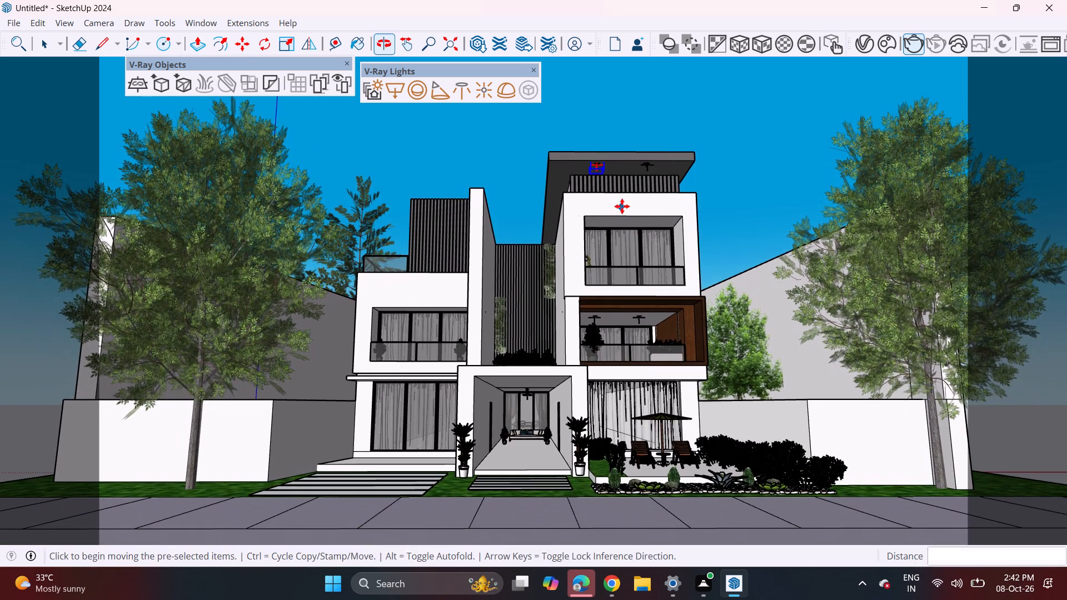
scroll(622, 206, down, 1)
middle_drag(620, 207, 620, 239)
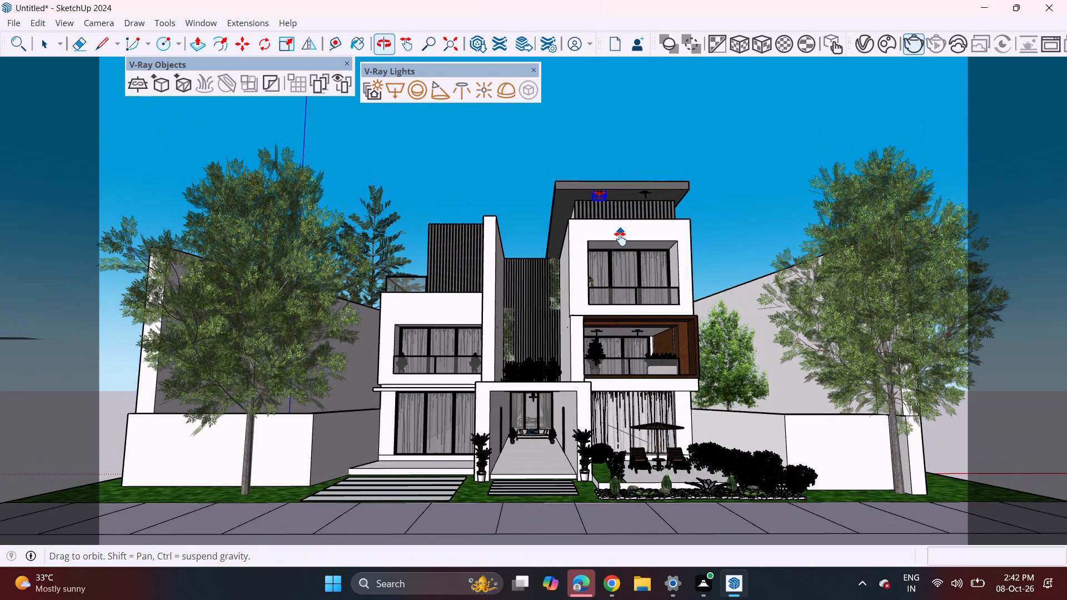
middle_drag(620, 239, 620, 242)
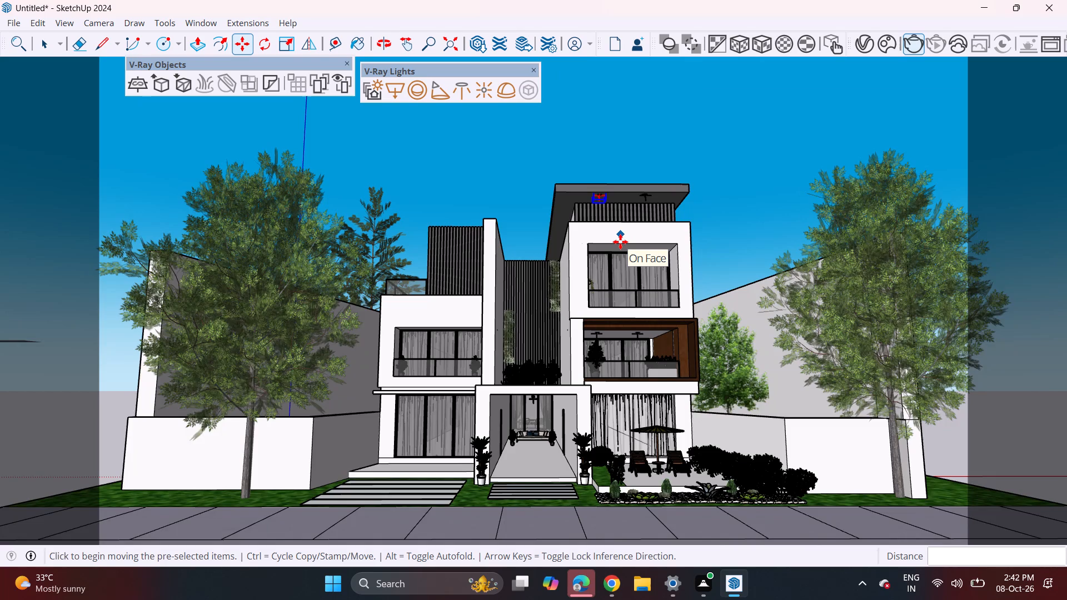
scroll(620, 242, up, 1)
middle_drag(620, 243, 612, 202)
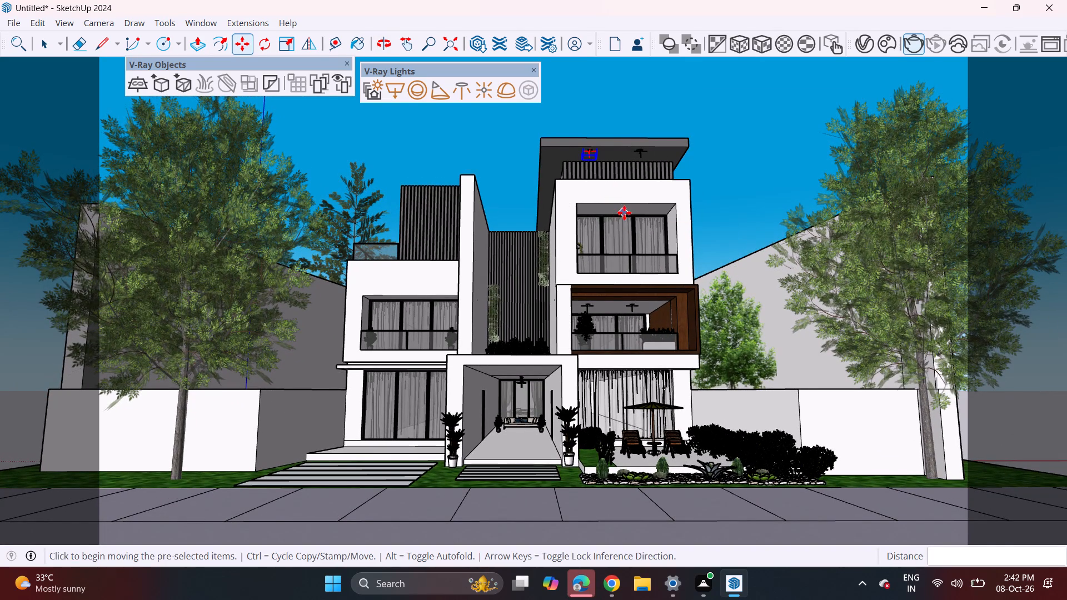
shift+middle_drag(620, 218, 624, 223)
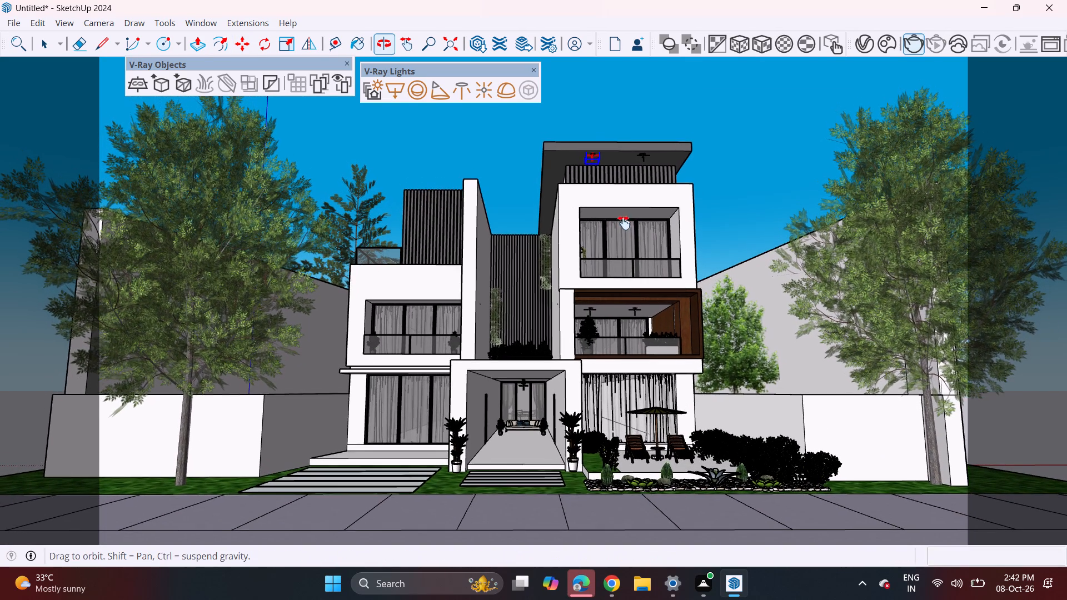
shift+middle_drag(624, 223, 633, 222)
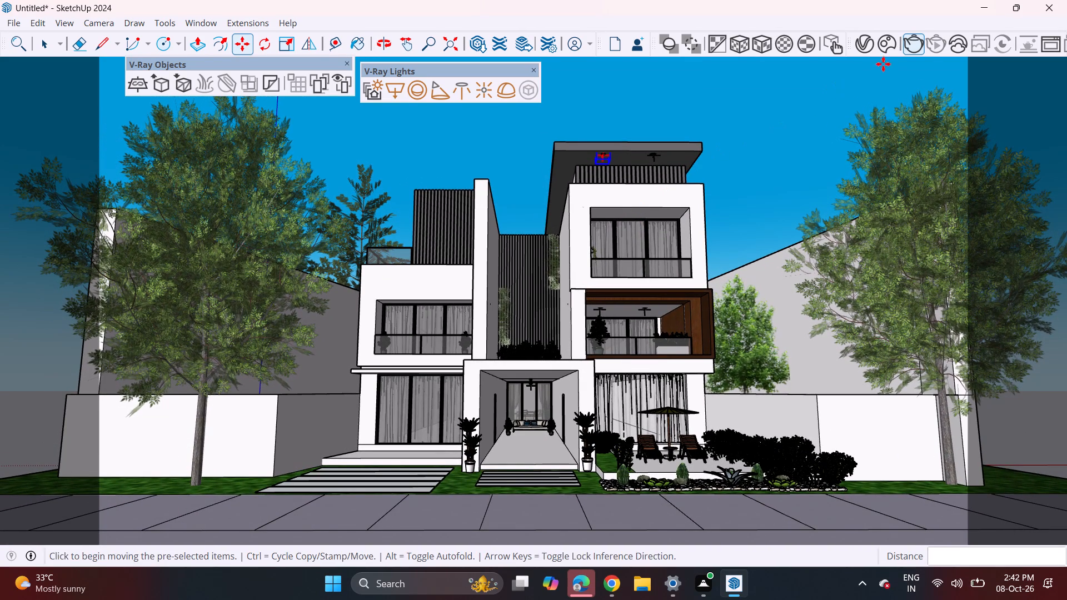
click(909, 50)
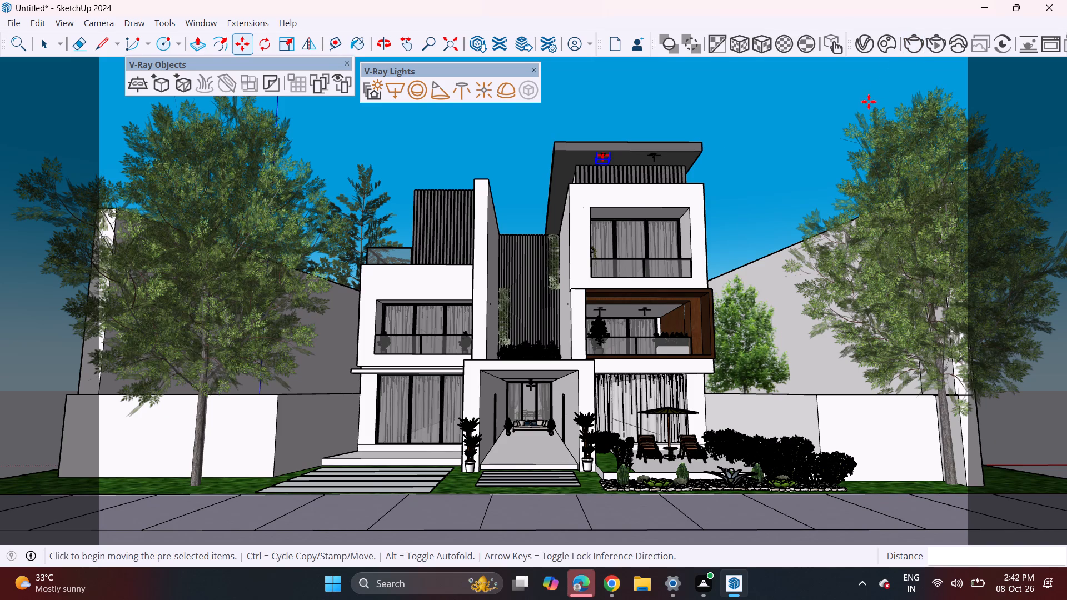
click(914, 49)
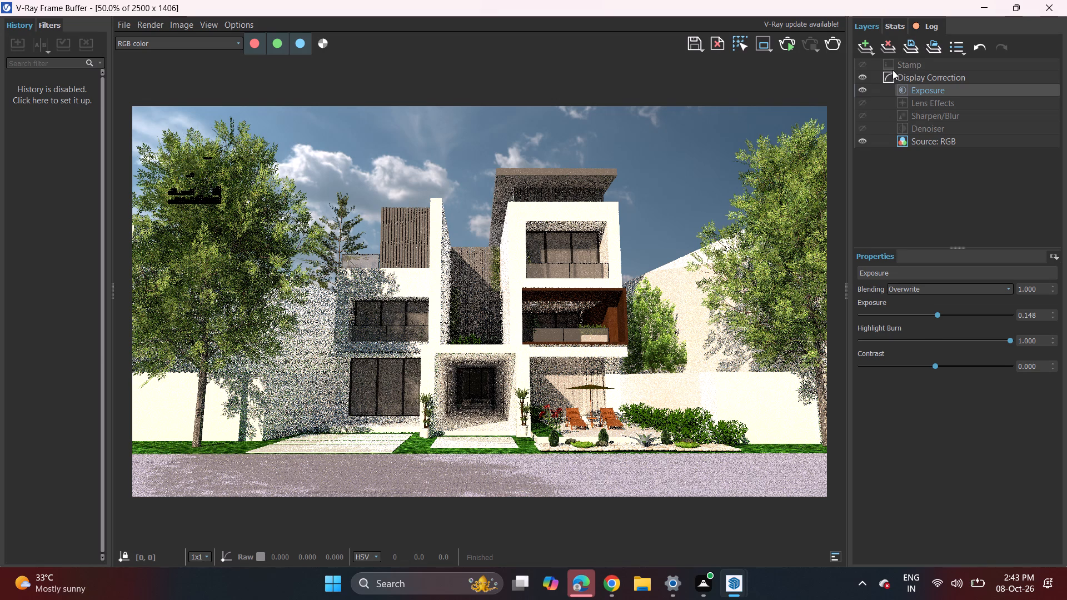
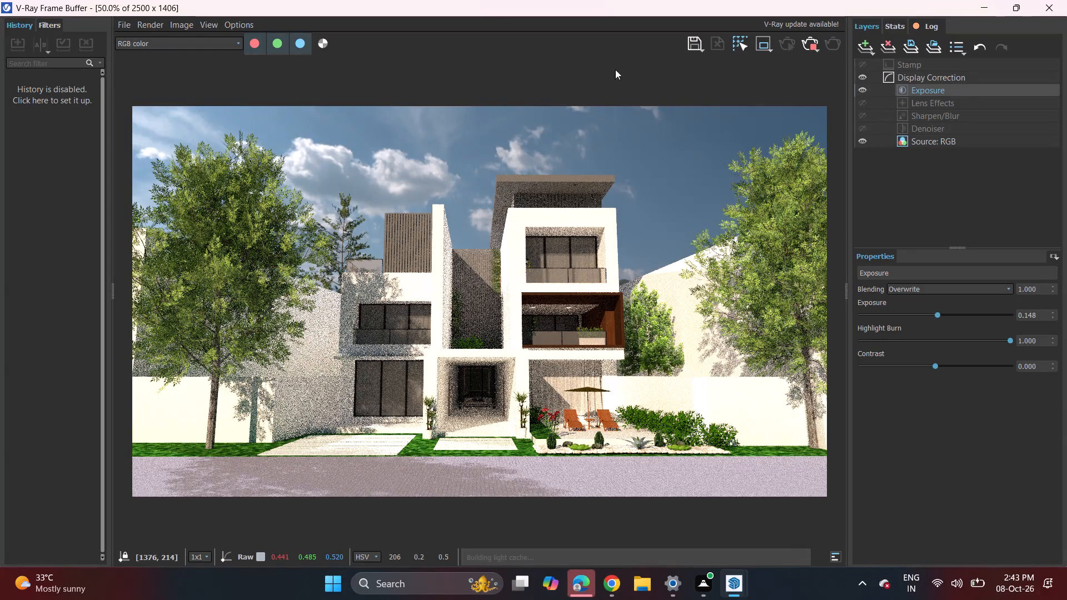
Set the SunLight's colour to pure white, with R, G and B all at 1.
click(1043, 8)
click(862, 50)
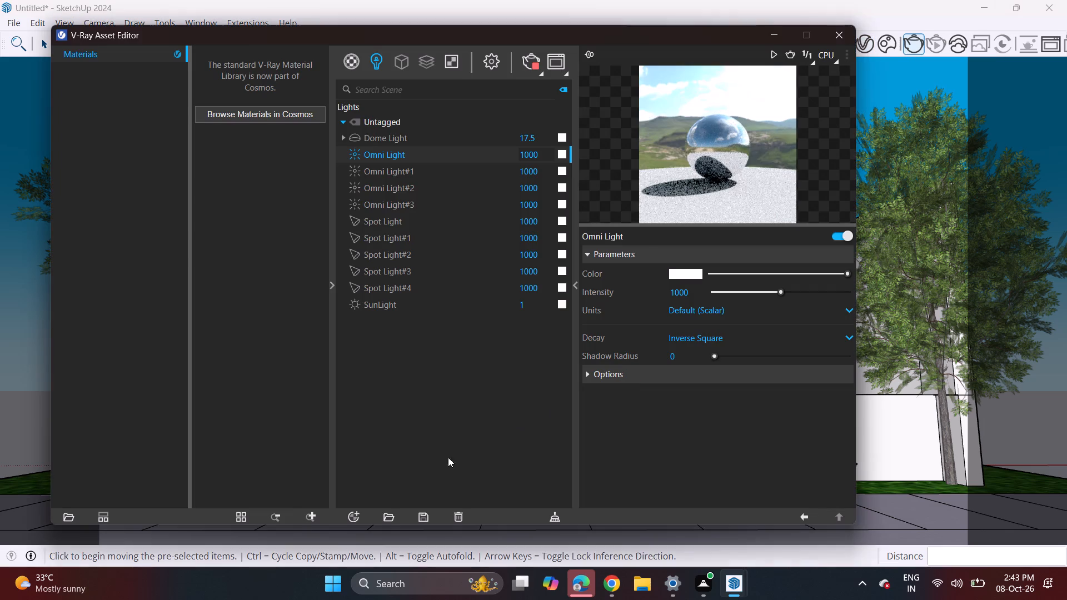
click(418, 309)
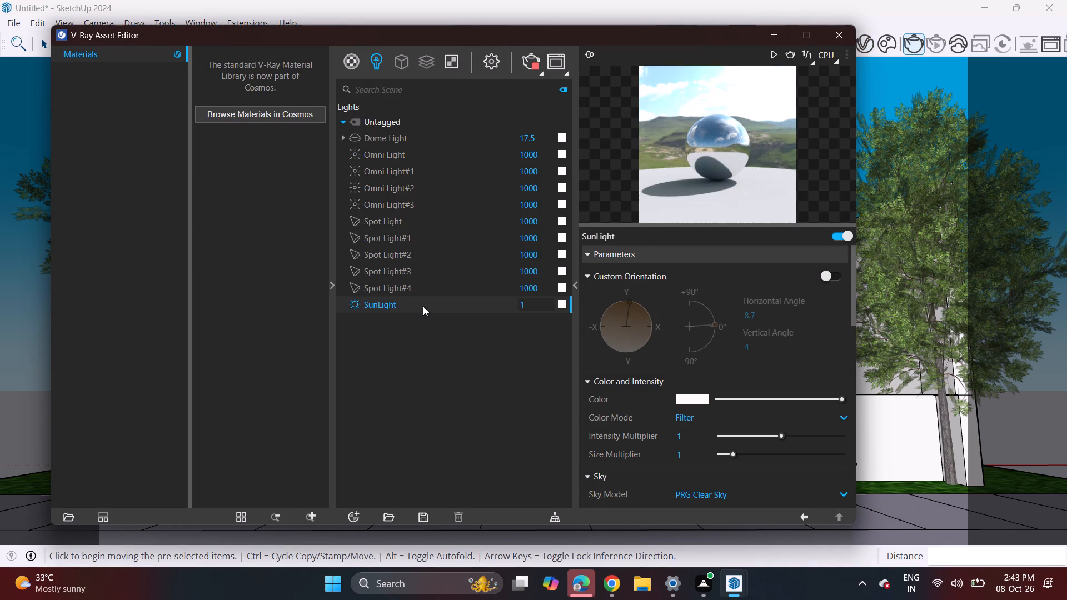
click(694, 399)
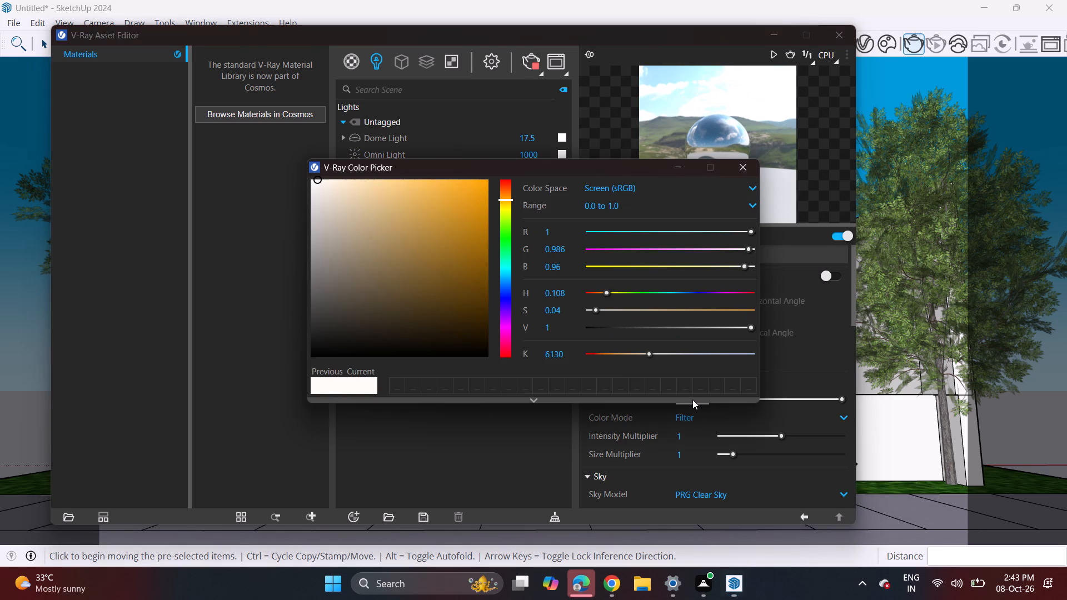
drag(327, 198, 256, 154)
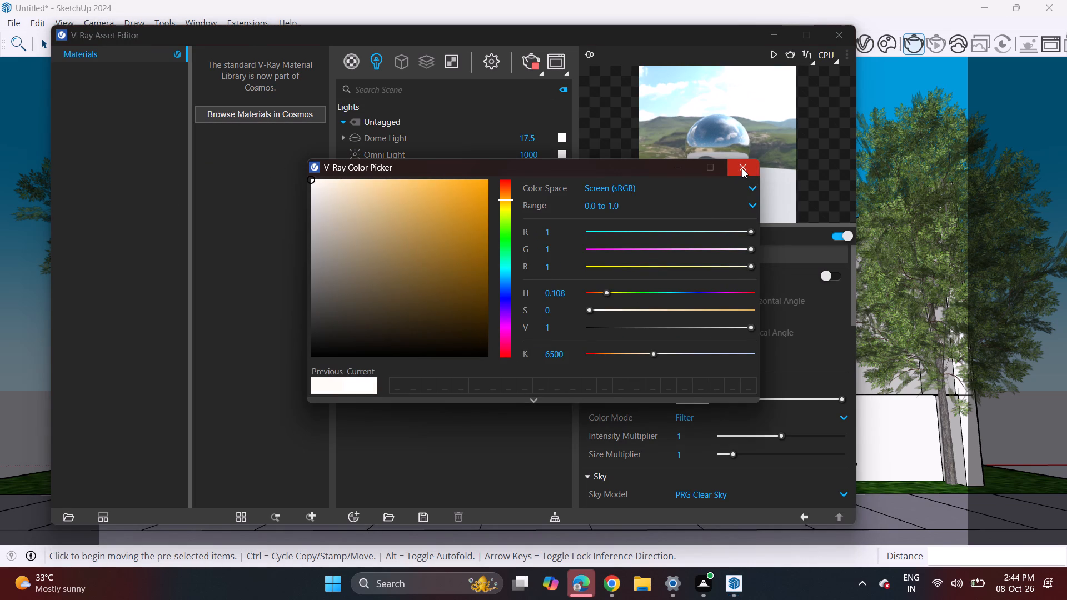
drag(505, 201, 507, 223)
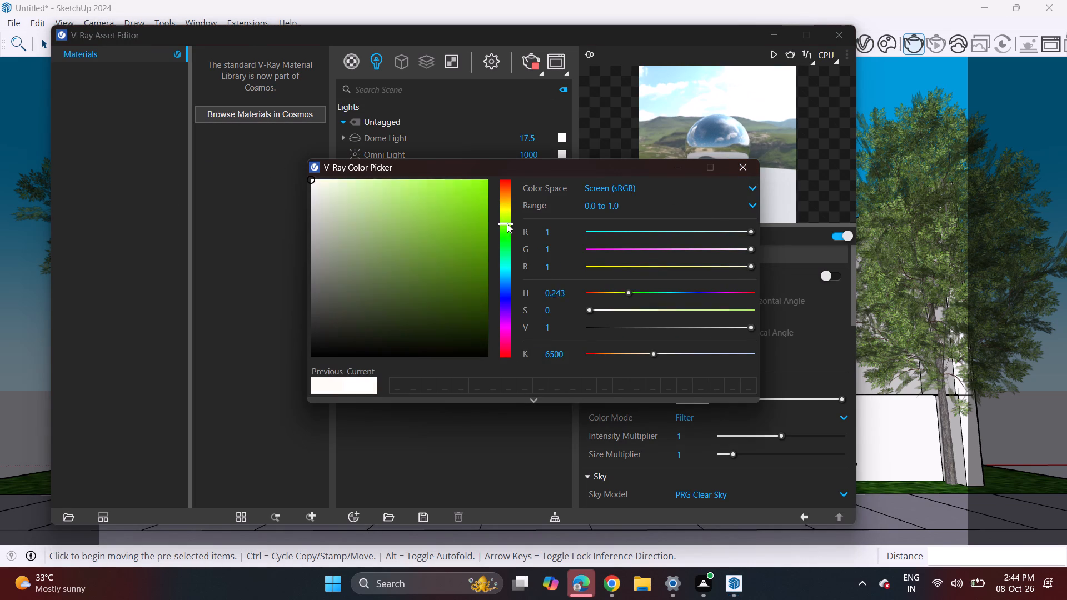
drag(507, 223, 514, 188)
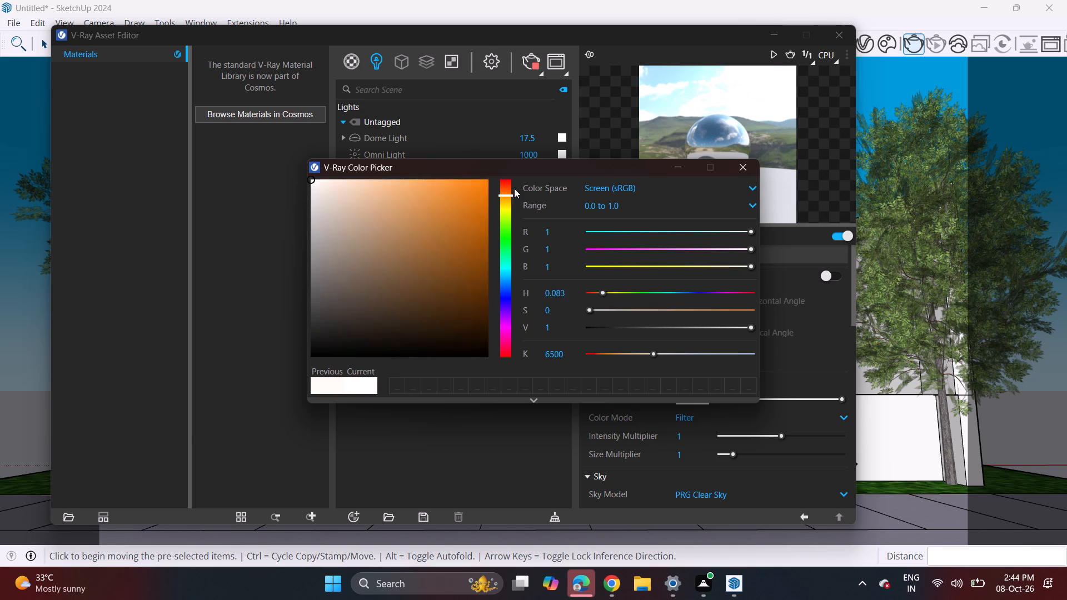
drag(514, 188, 516, 268)
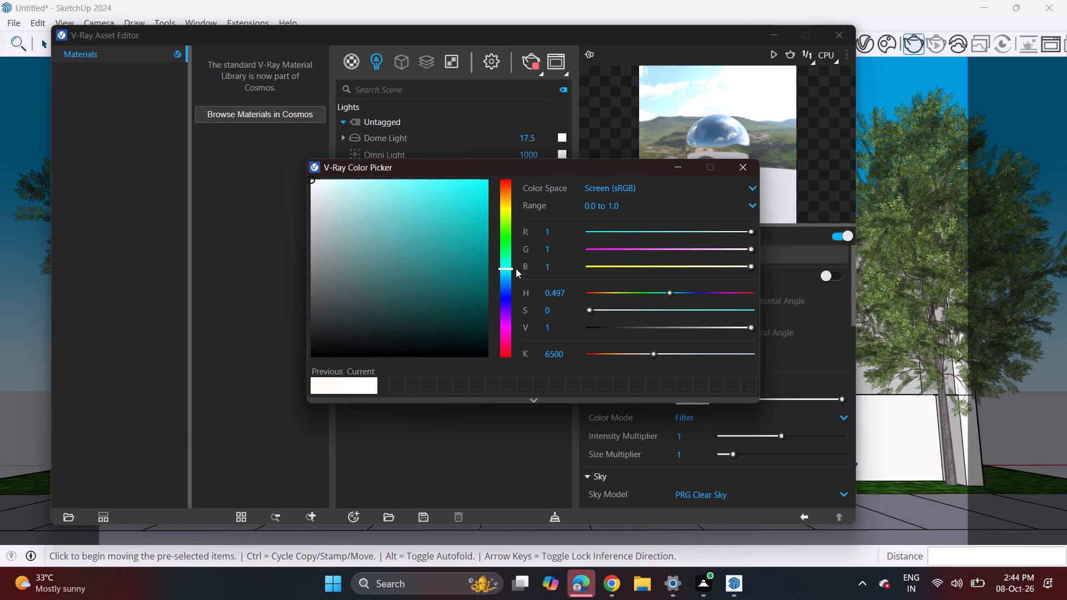
drag(516, 268, 517, 259)
click(740, 163)
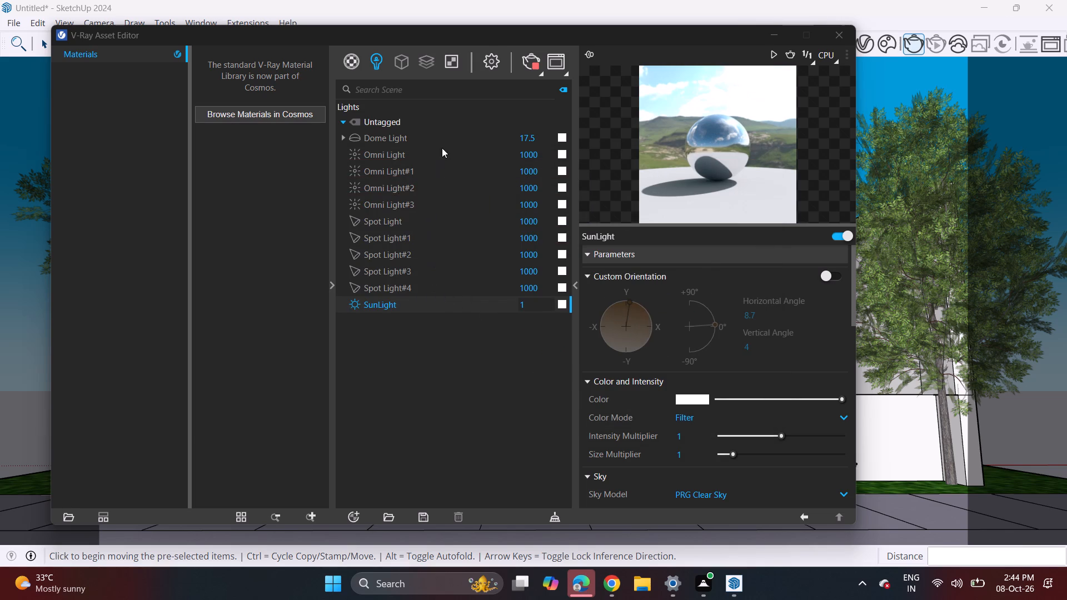
Turn off all five spot lights, Spot Light through Spot Light#4, in the scene's light list.
click(356, 221)
click(355, 237)
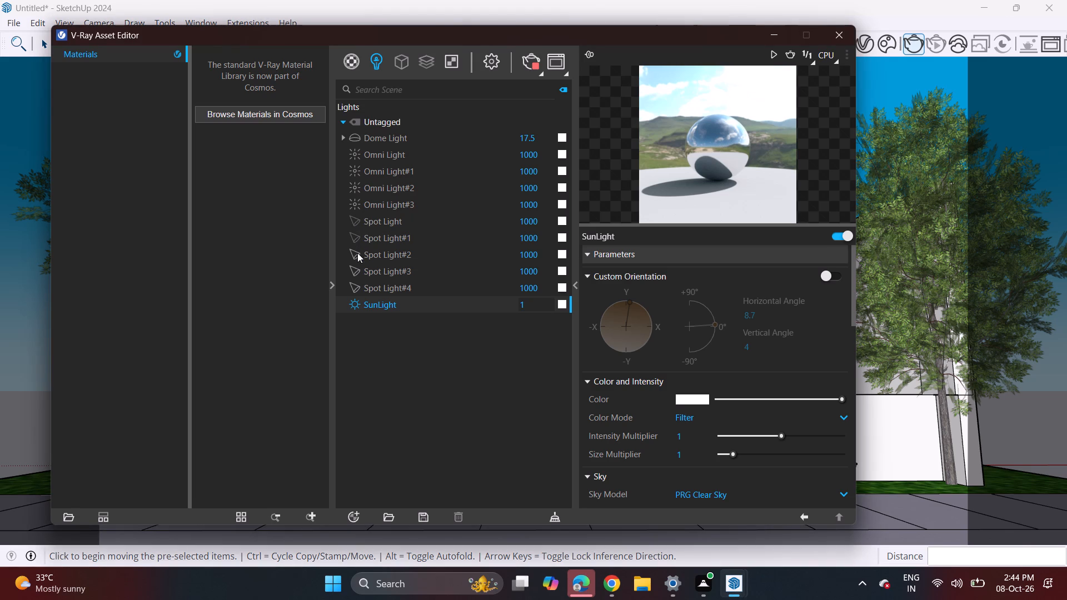
click(357, 253)
click(356, 272)
click(355, 285)
click(827, 38)
Place an omni light inside the entrance passage, in front of the glazed doors at its far end.
click(485, 87)
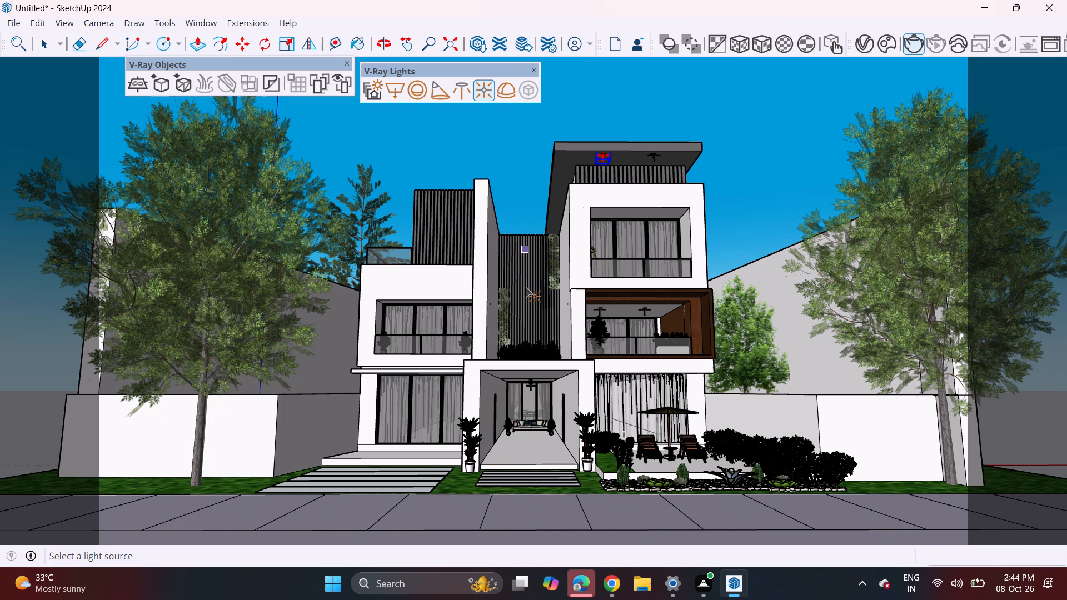
click(528, 399)
key(space)
Scale the new entrance omni light up uniformly by a factor of 2.00.
scroll(512, 401, up, 5)
click(535, 397)
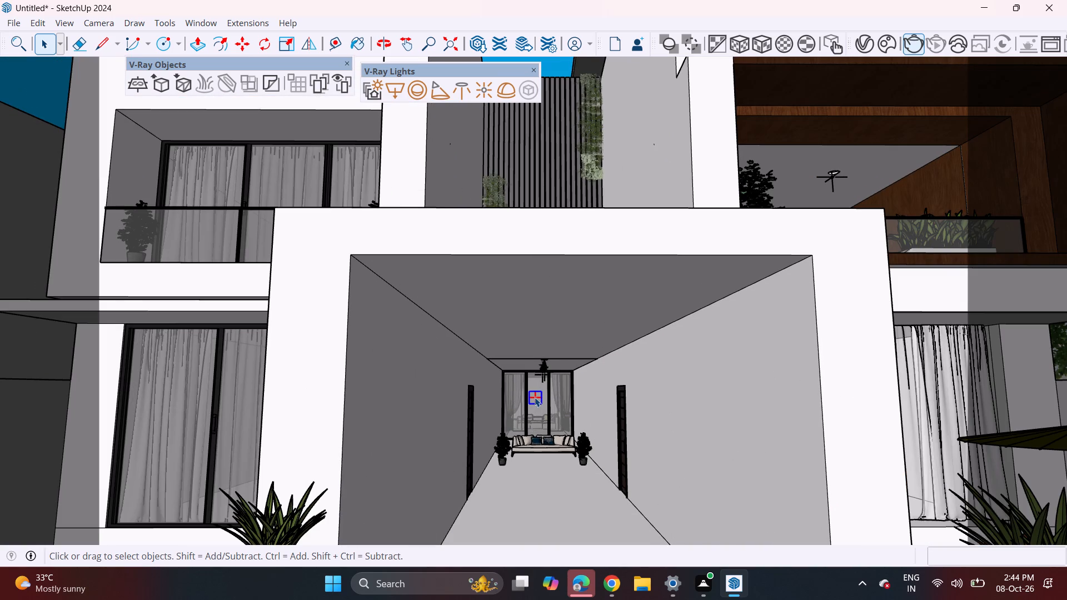
key(m)
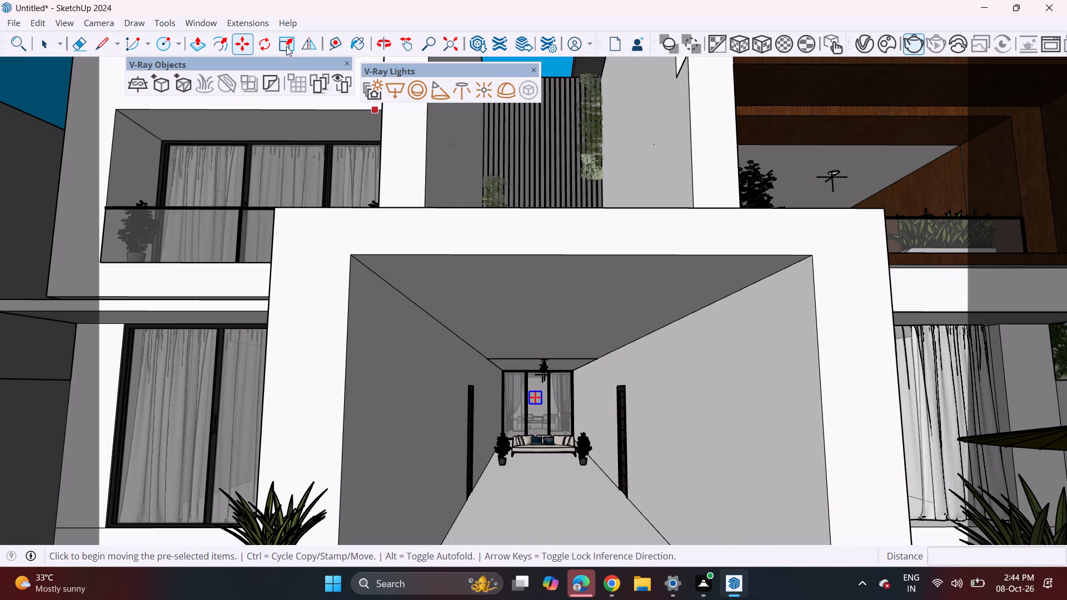
click(286, 46)
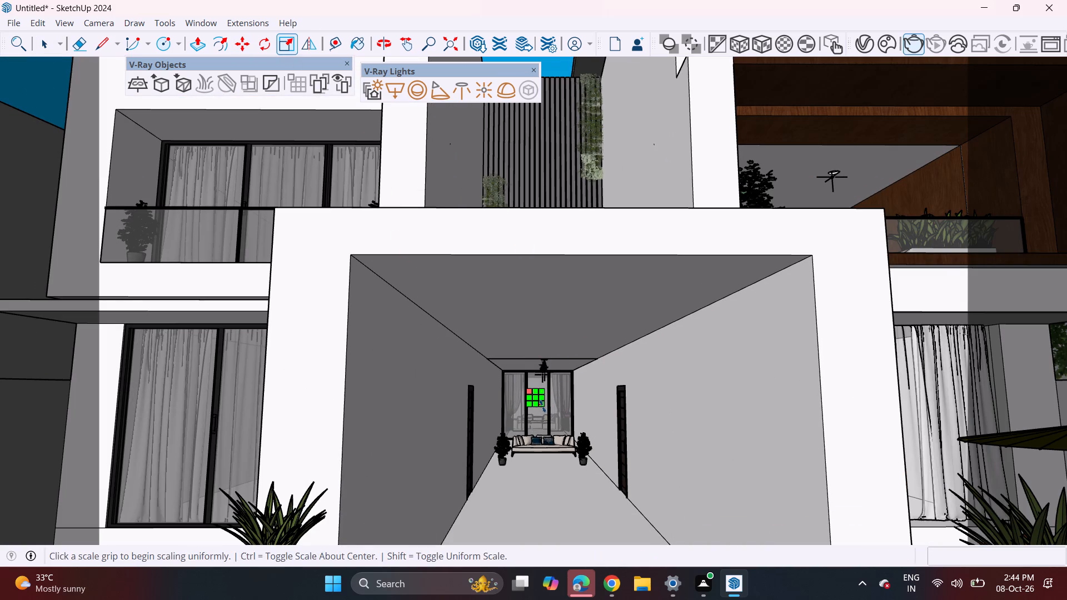
click(542, 407)
click(561, 414)
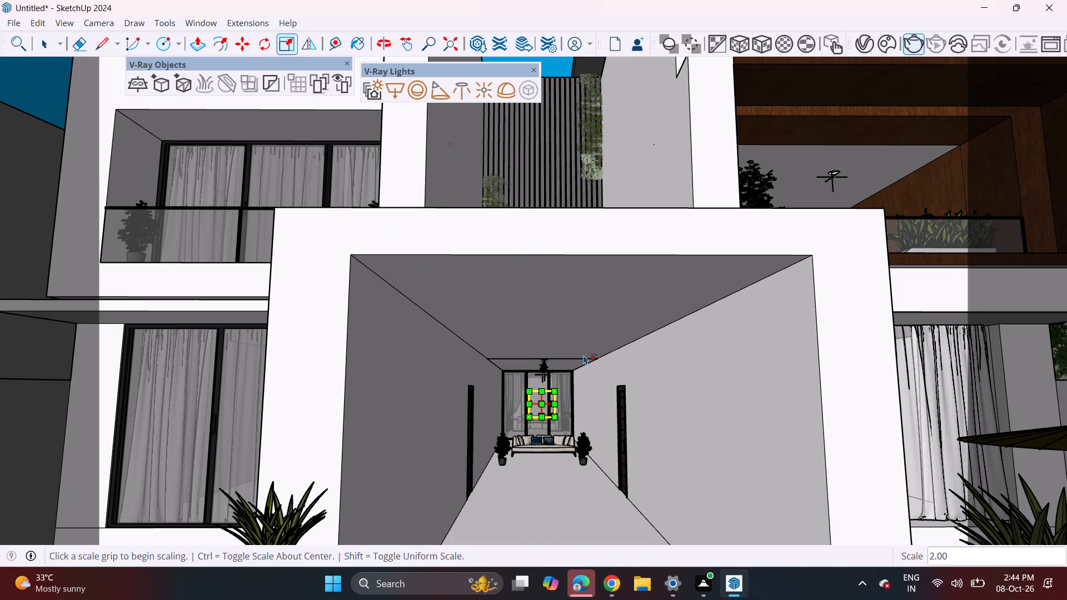
Reframe the full front facade with both trees and a deep strip of road in front, and restart the V-Ray render.
scroll(585, 314, down, 8)
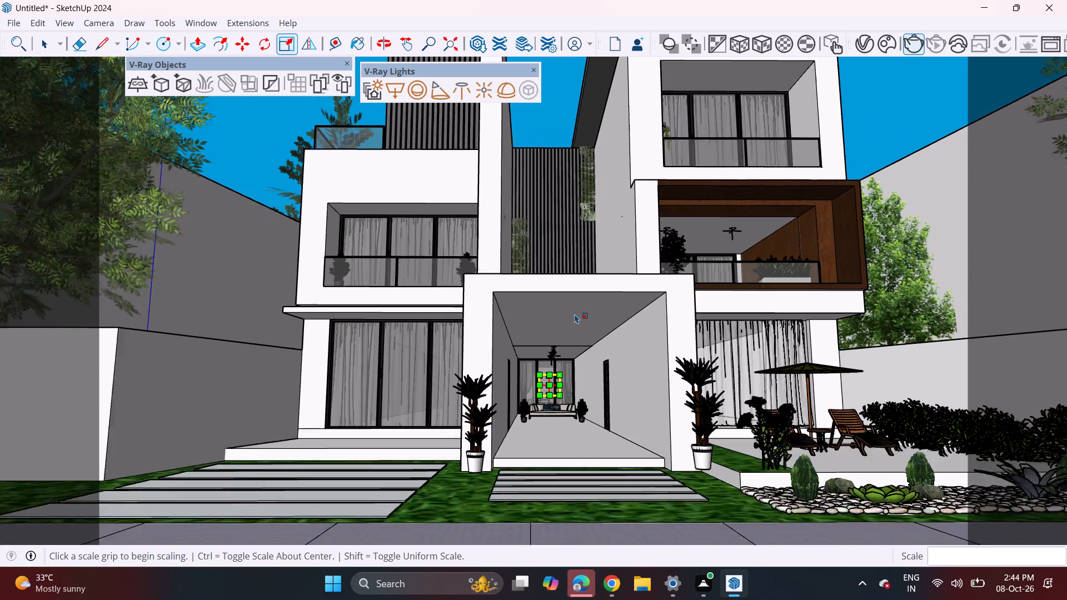
middle_drag(589, 377, 577, 383)
scroll(573, 343, down, 3)
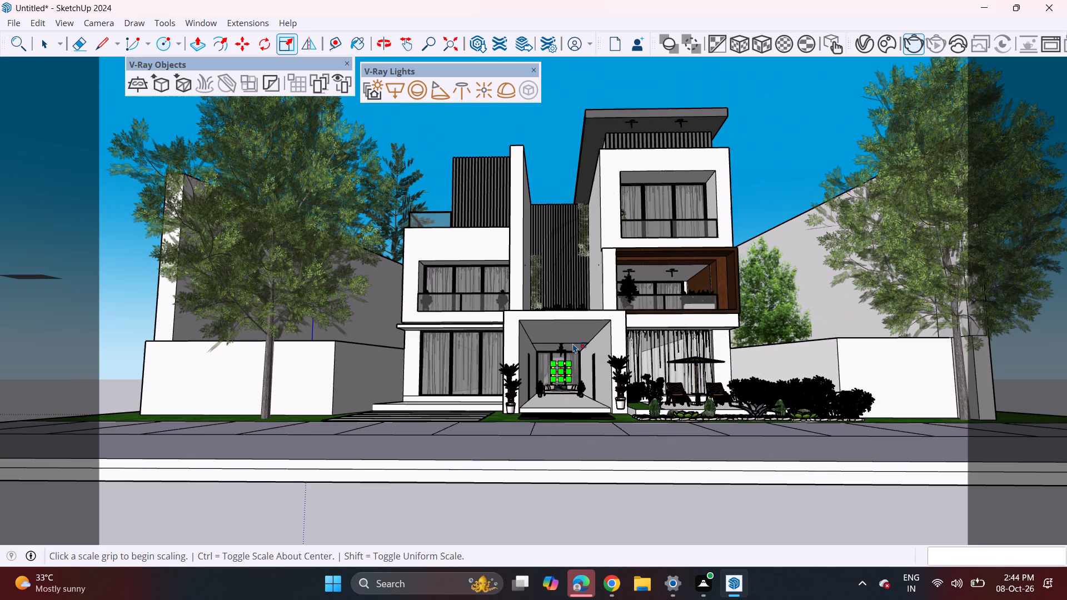
middle_drag(581, 332, 572, 374)
middle_drag(577, 378, 606, 377)
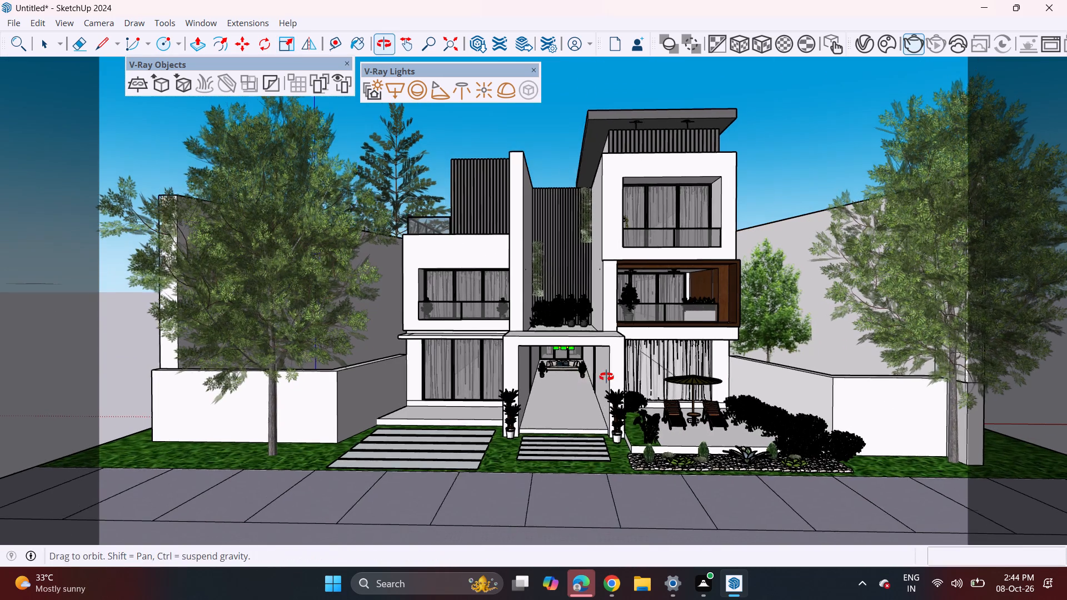
middle_drag(606, 377, 609, 376)
shift+middle_drag(606, 351, 567, 356)
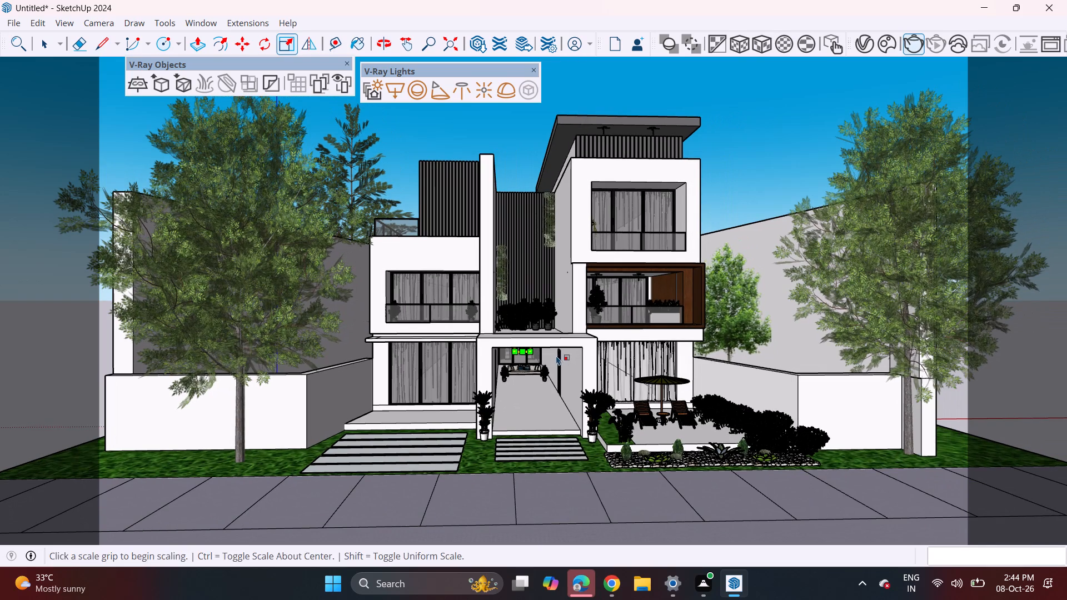
middle_drag(554, 355, 551, 341)
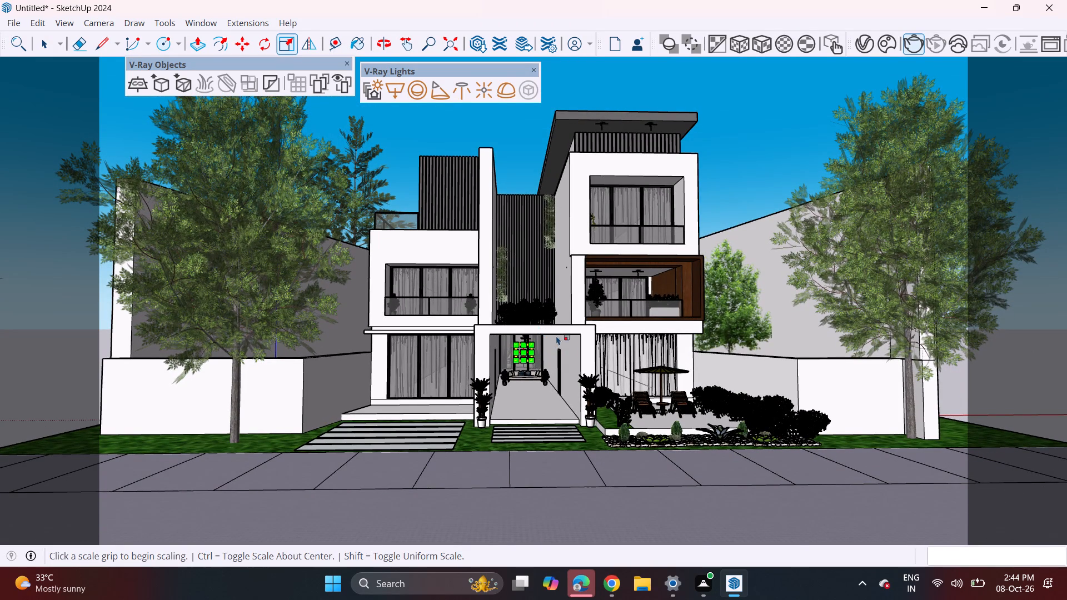
middle_drag(562, 342, 566, 339)
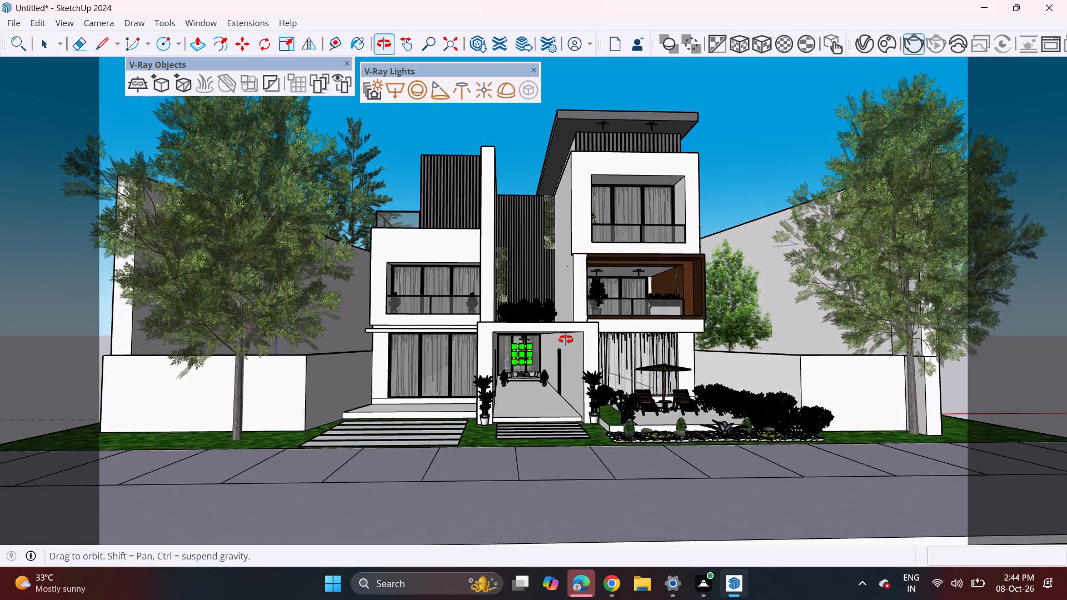
middle_drag(566, 339, 546, 342)
shift+middle_drag(544, 317, 554, 322)
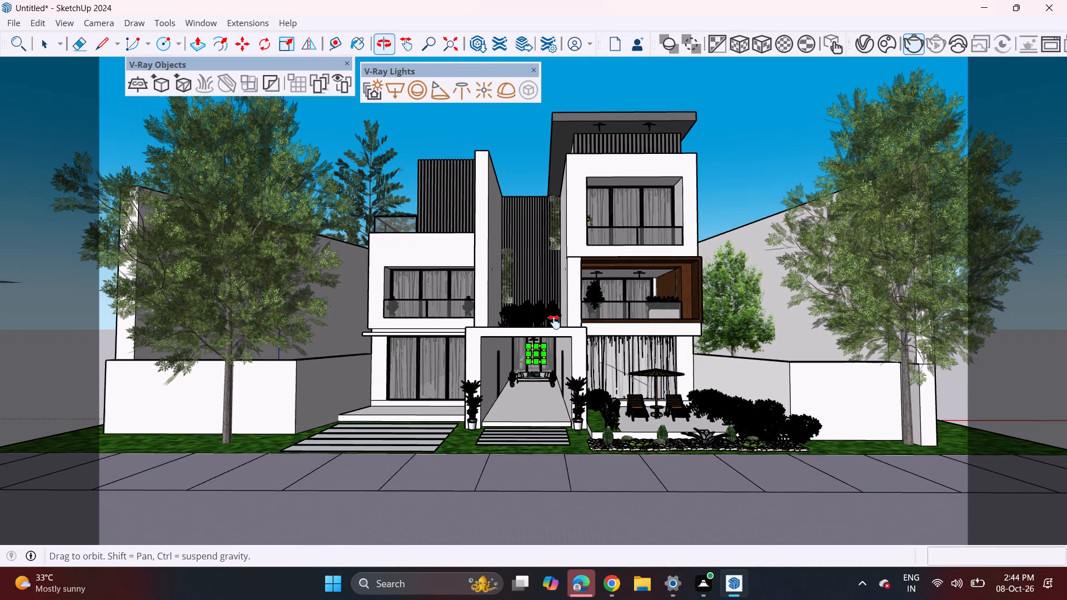
shift+middle_drag(554, 322, 555, 323)
middle_drag(555, 323, 580, 321)
middle_drag(579, 314, 562, 314)
middle_drag(551, 318, 540, 319)
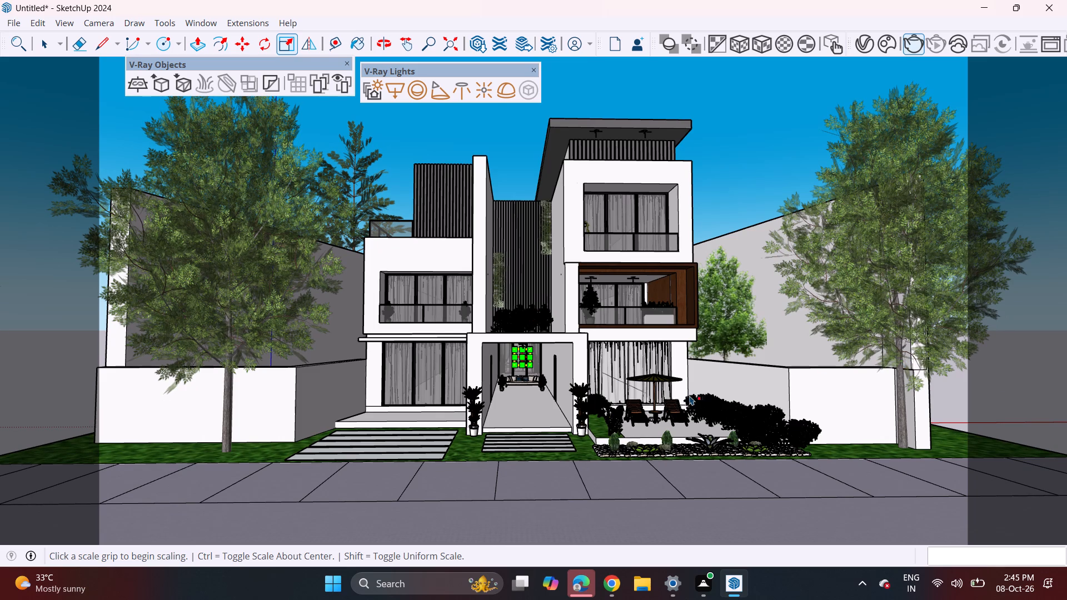
middle_drag(693, 394, 682, 392)
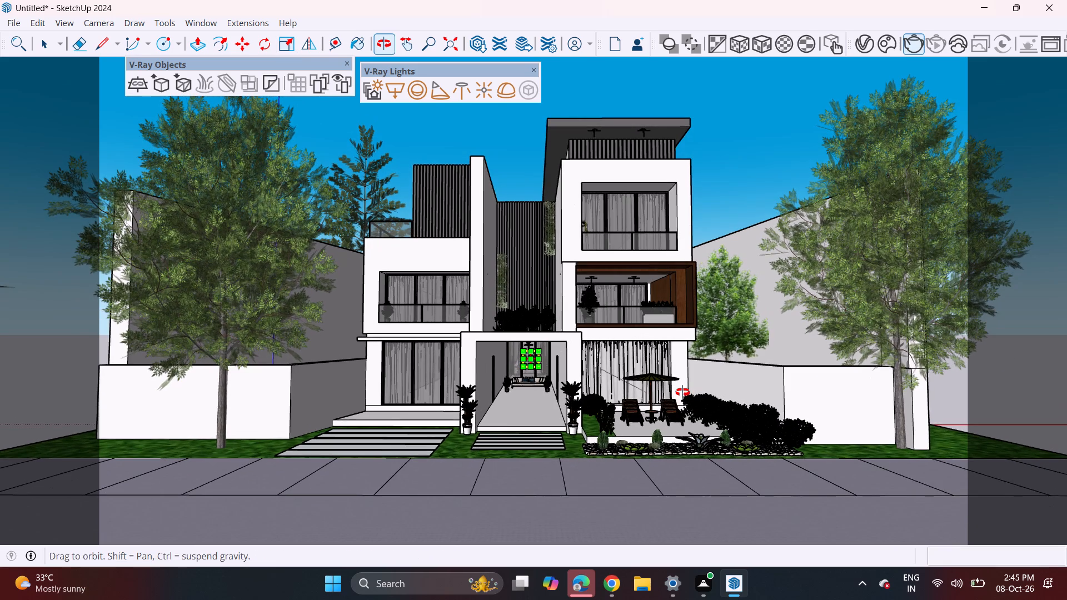
middle_drag(682, 392, 681, 383)
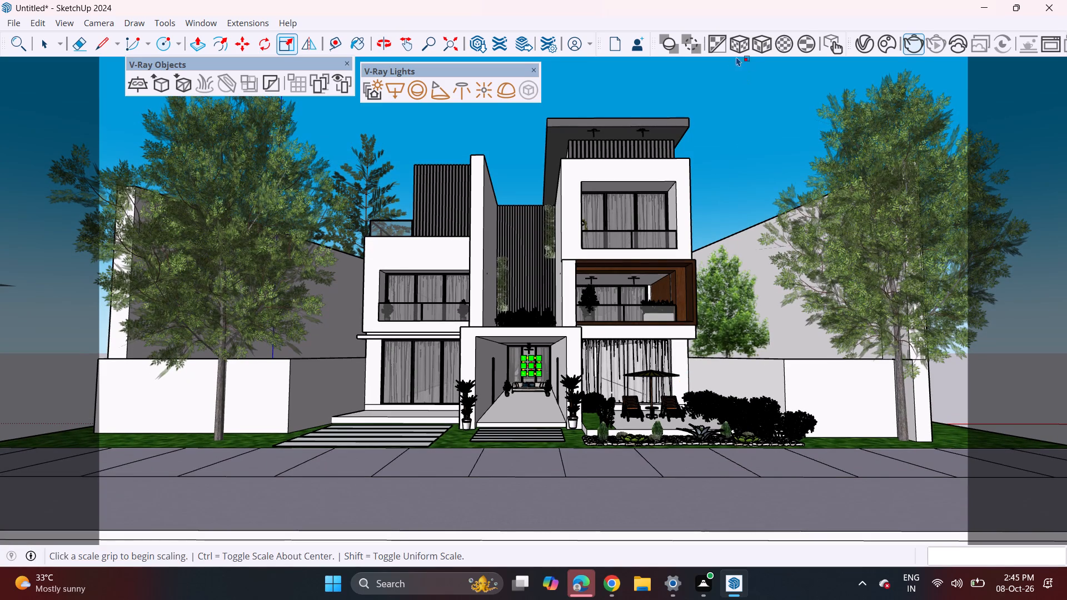
click(914, 43)
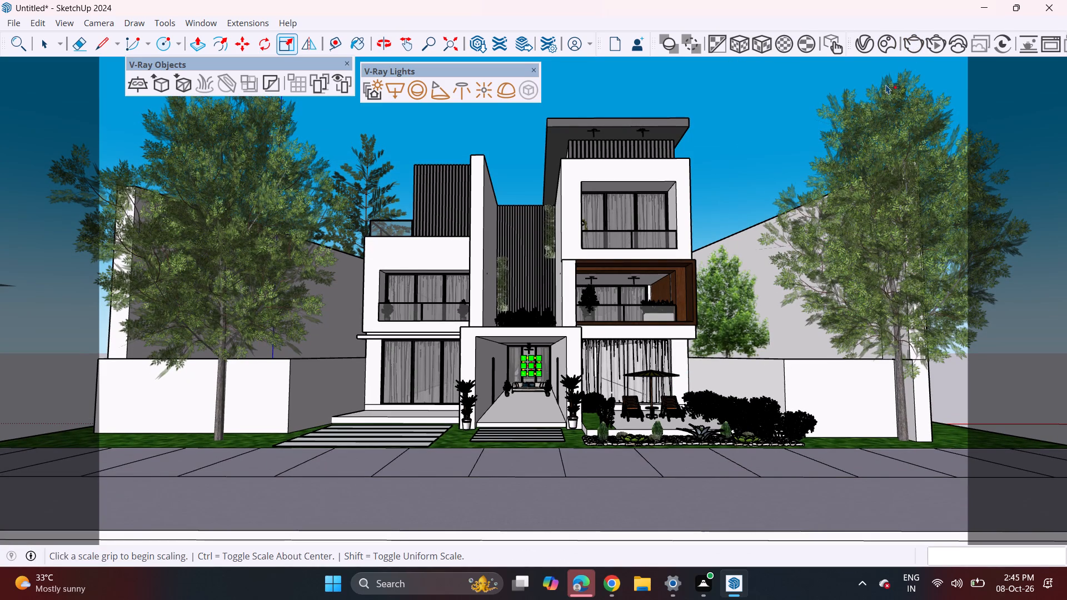
click(919, 46)
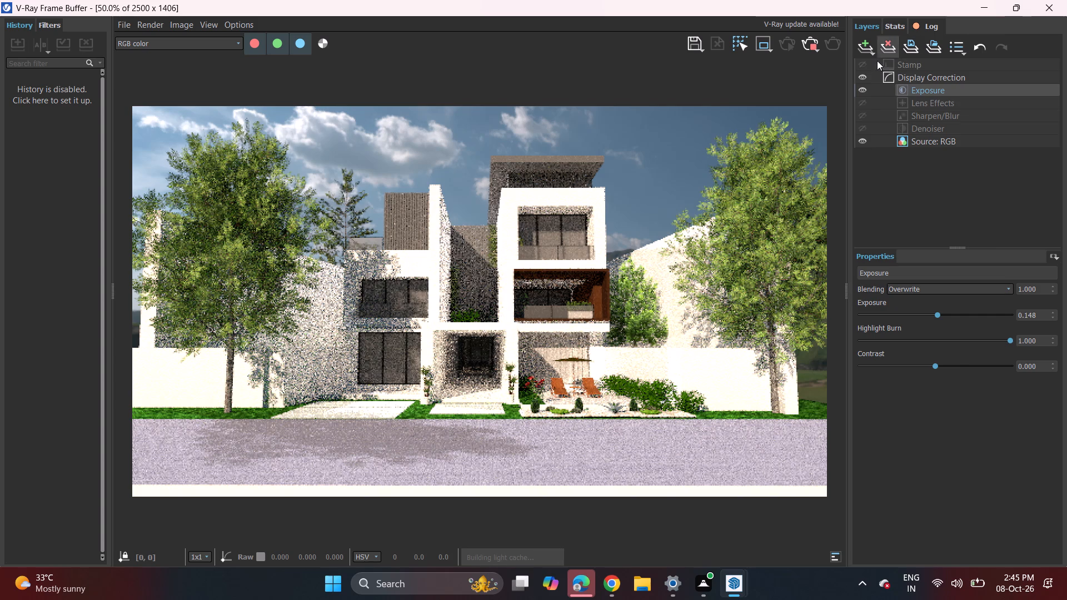
Reframe the front facade with both trees in frame, more sky above the roof and a shallower strip of road in front.
click(1055, 16)
click(1053, 6)
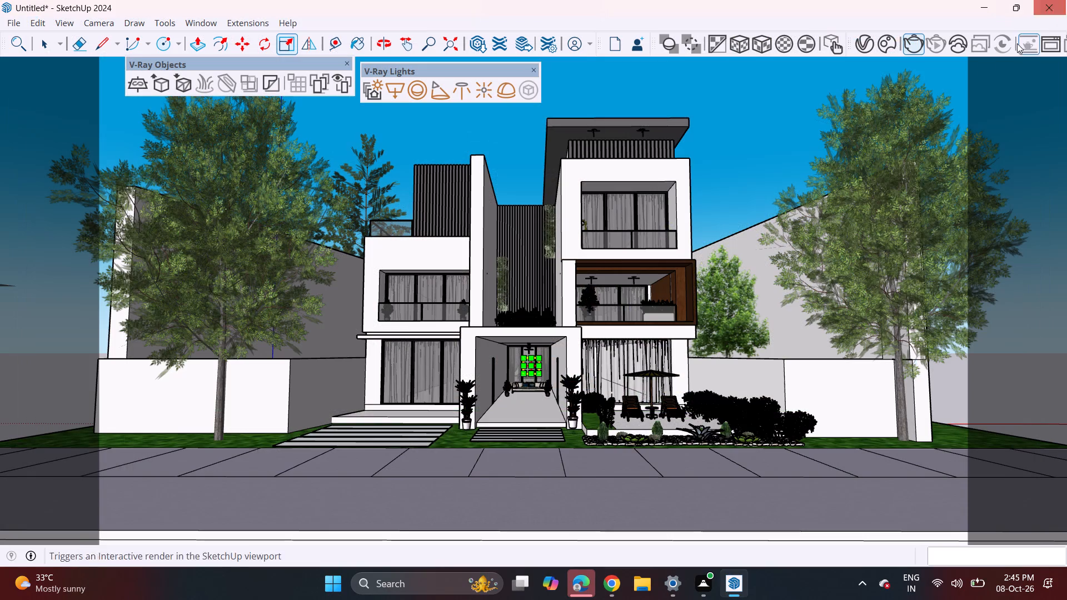
middle_drag(478, 411, 495, 428)
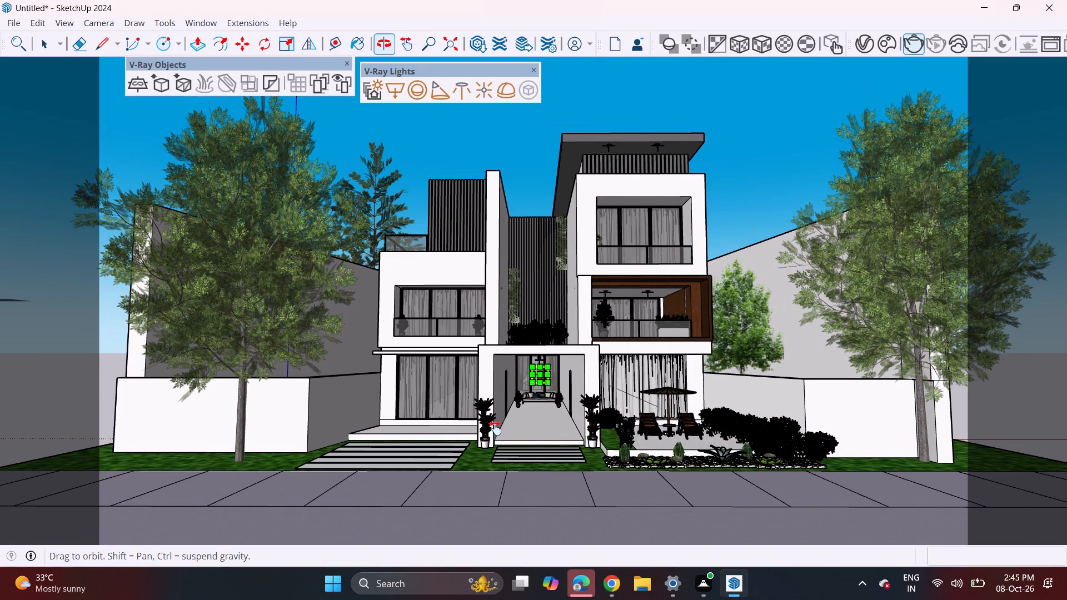
middle_drag(495, 428, 492, 427)
scroll(509, 420, up, 1)
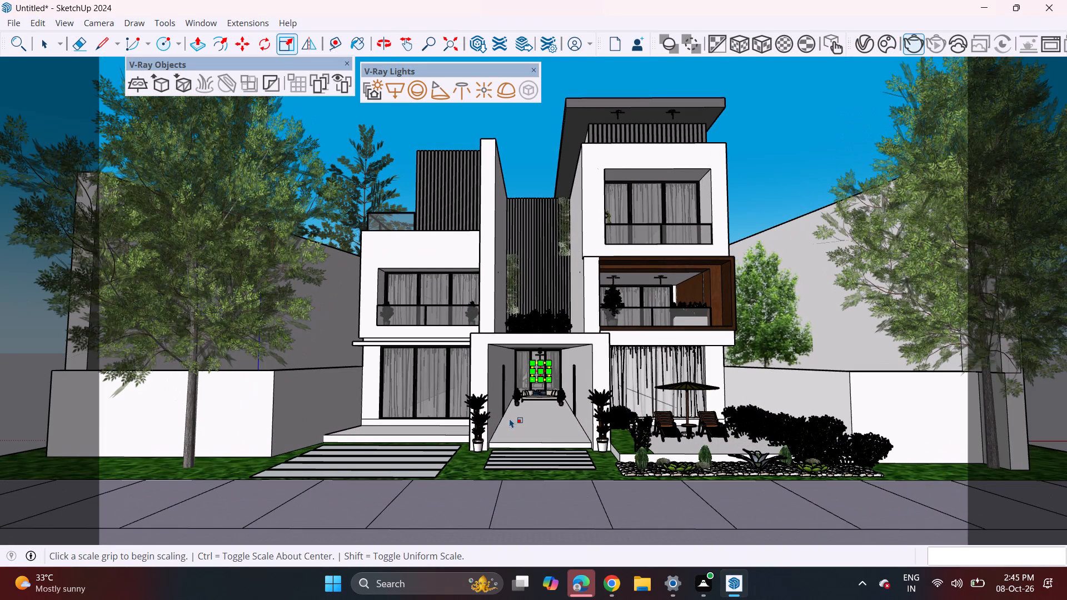
scroll(508, 417, down, 1)
middle_drag(508, 417, 500, 412)
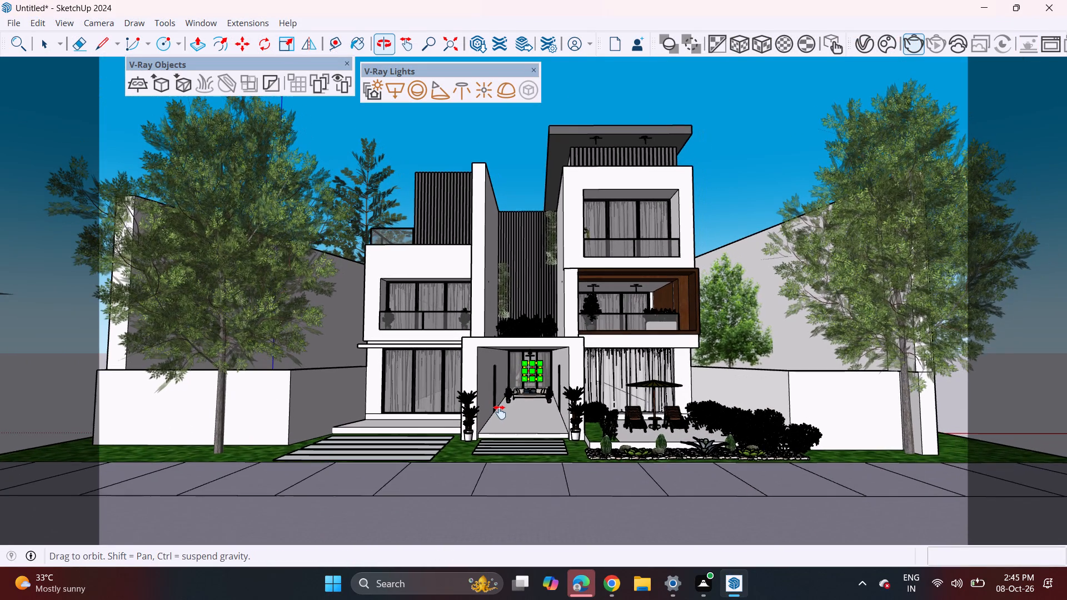
middle_drag(500, 412, 508, 430)
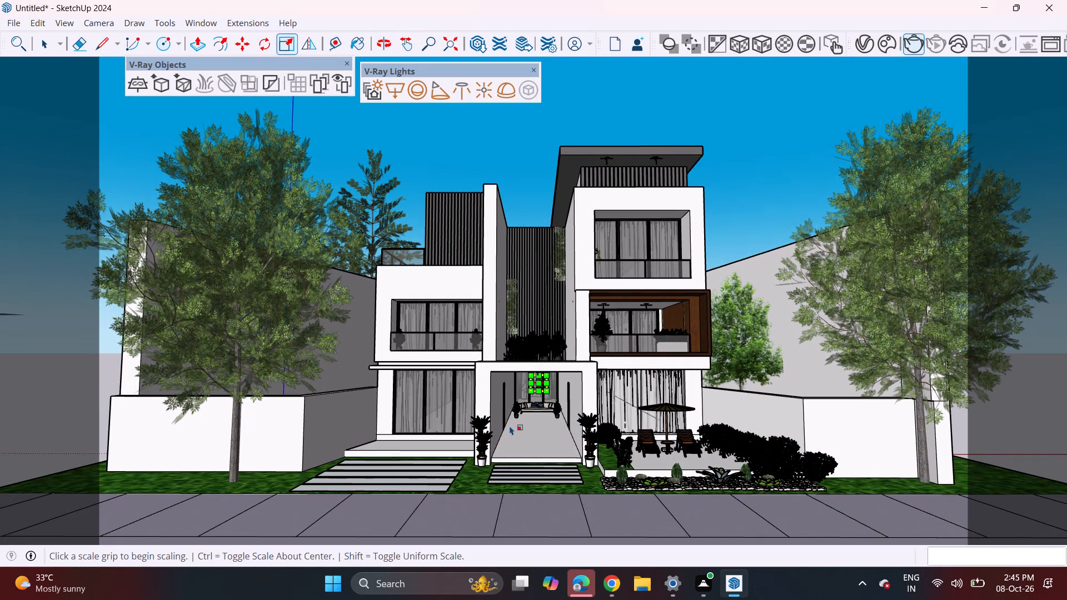
scroll(510, 422, up, 1)
scroll(510, 422, down, 1)
shift+middle_drag(512, 418, 512, 418)
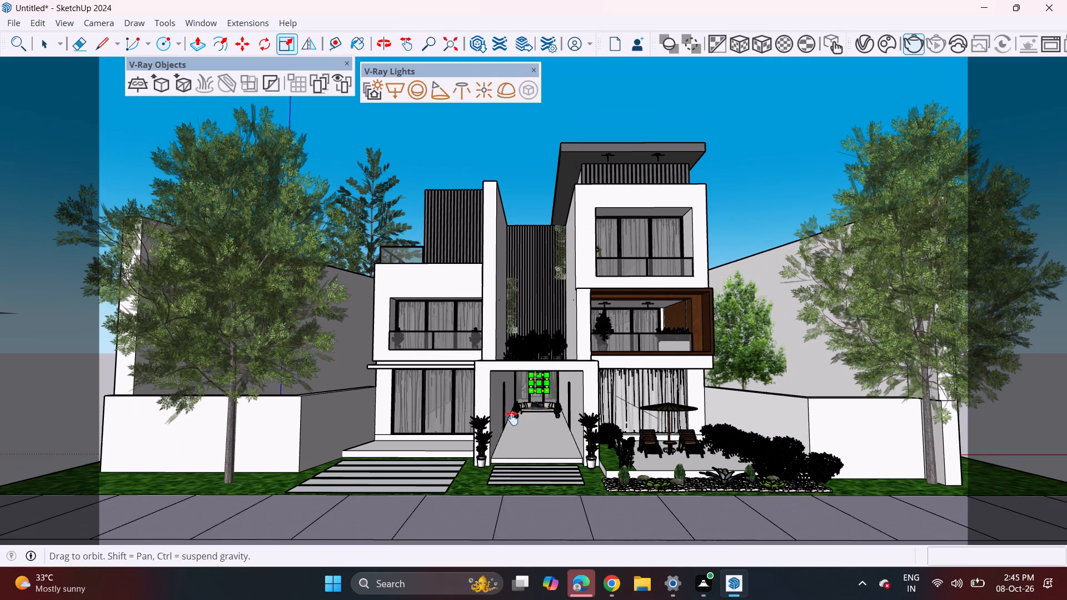
shift+middle_drag(512, 418, 503, 416)
scroll(503, 416, up, 1)
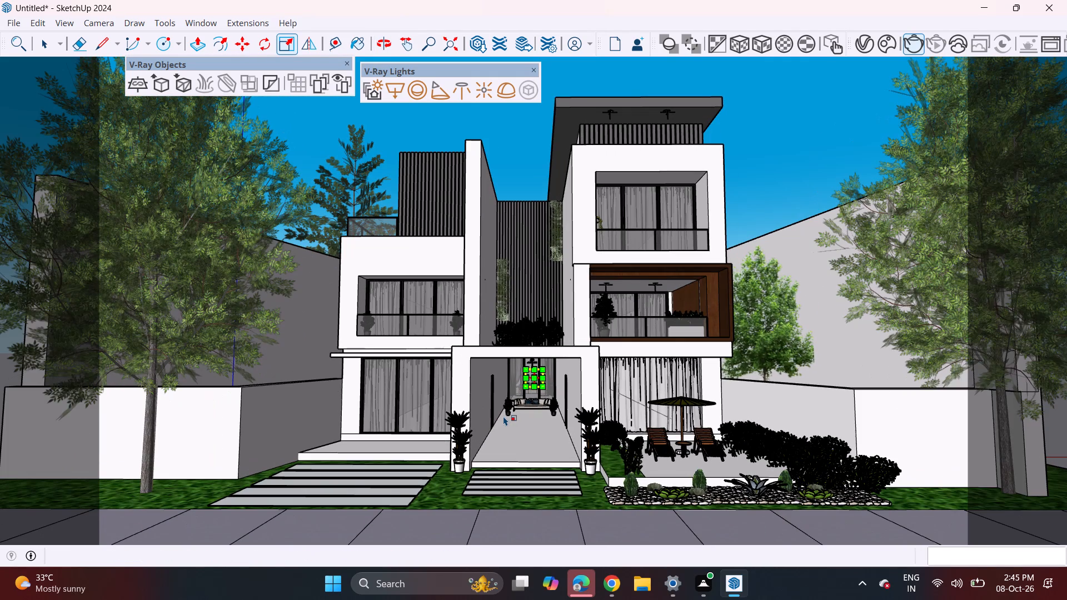
scroll(503, 416, down, 1)
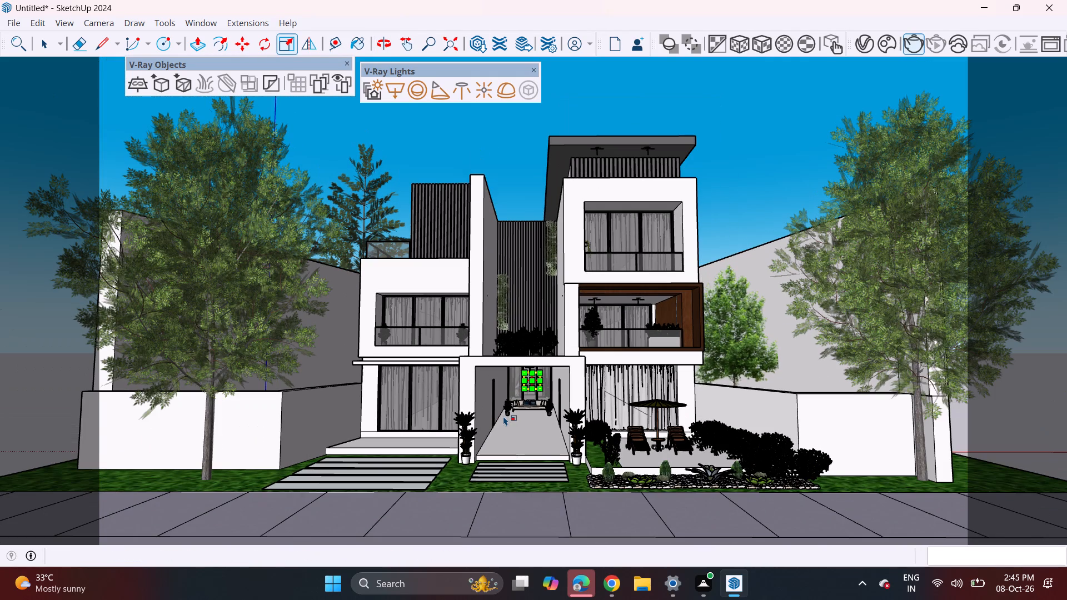
shift+middle_drag(503, 416, 509, 419)
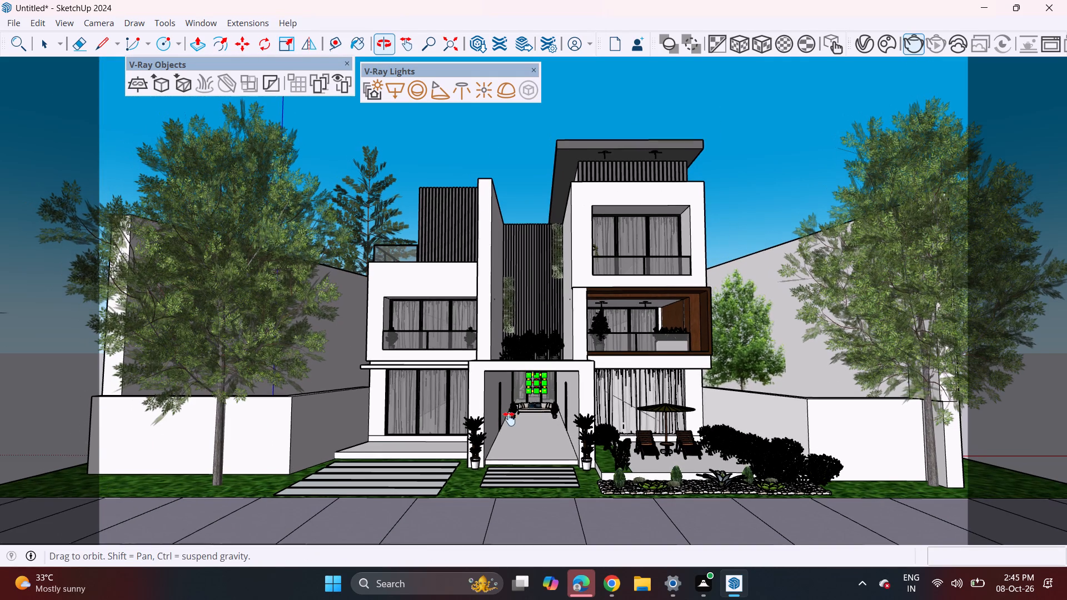
shift+middle_drag(509, 419, 508, 420)
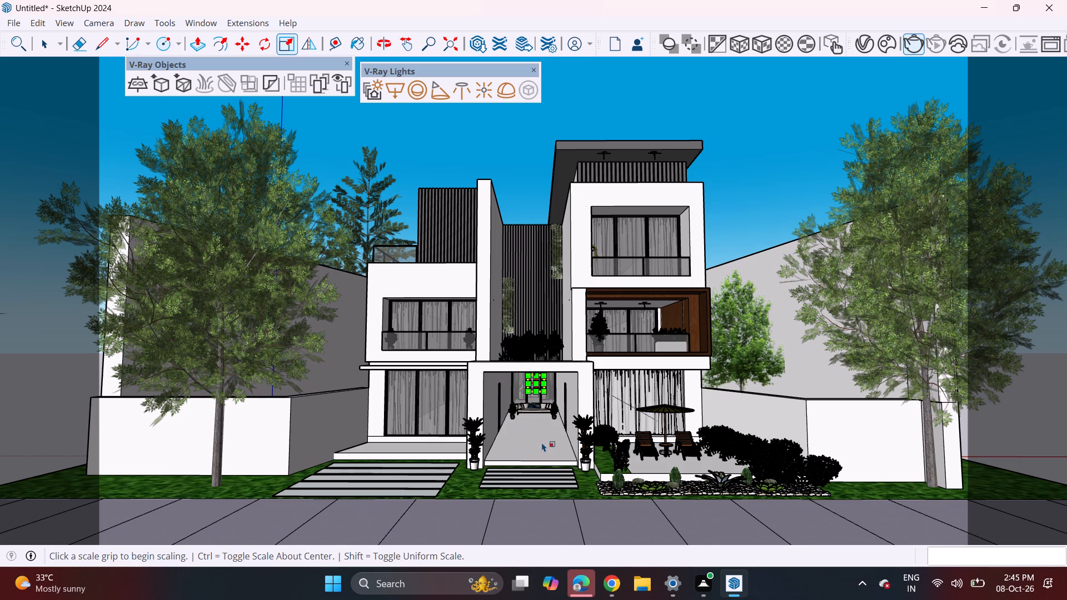
Deselect the entrance omni light and fine-tune the centred front-facade framing.
key(space)
click(727, 206)
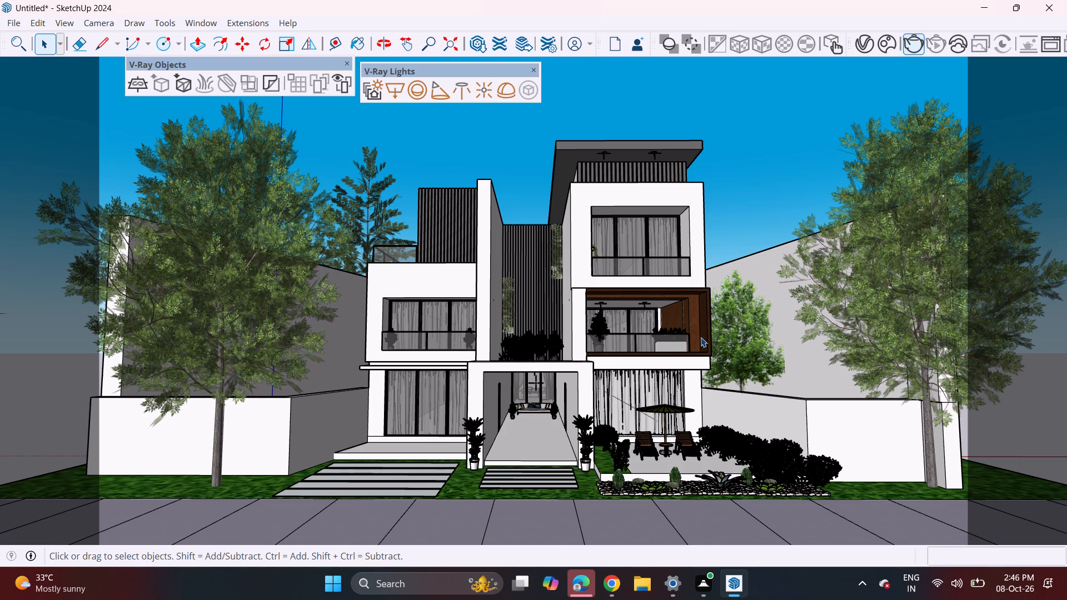
shift+middle_click(706, 329)
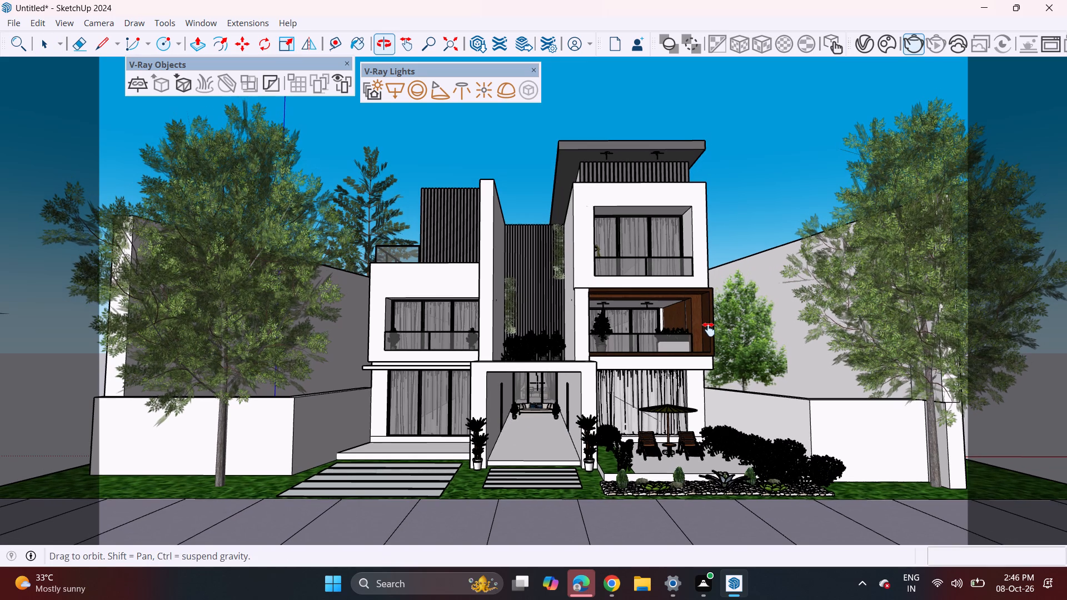
scroll(709, 329, up, 1)
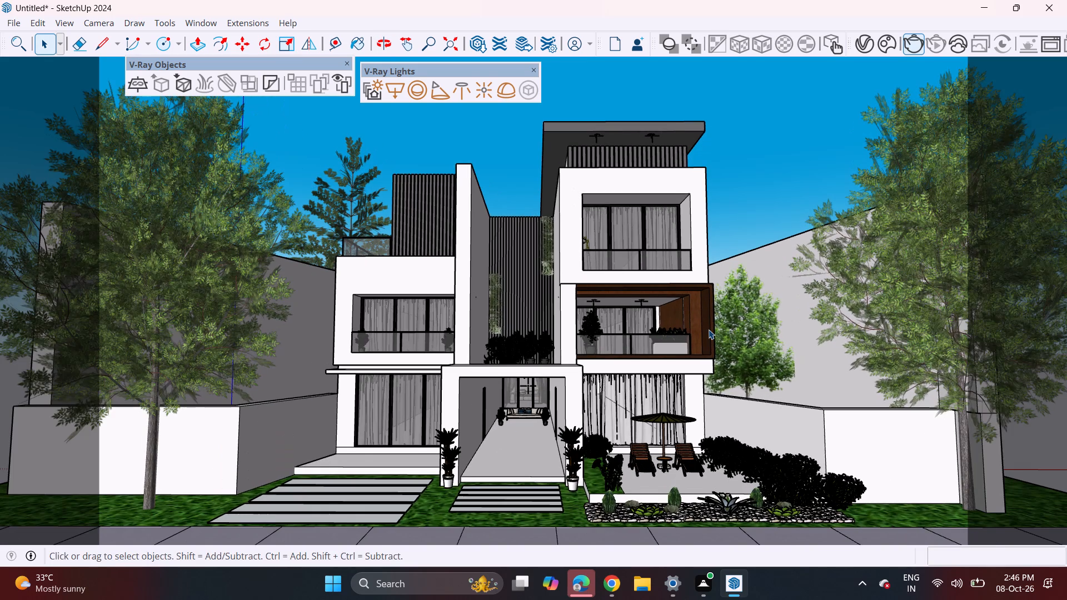
scroll(709, 329, down, 1)
shift+middle_drag(703, 329, 709, 334)
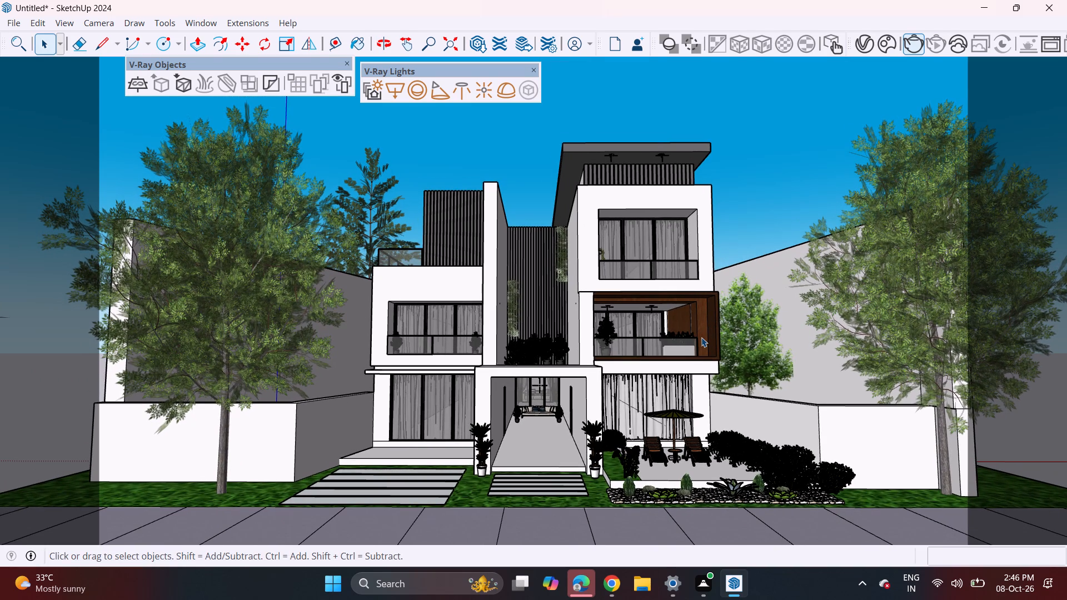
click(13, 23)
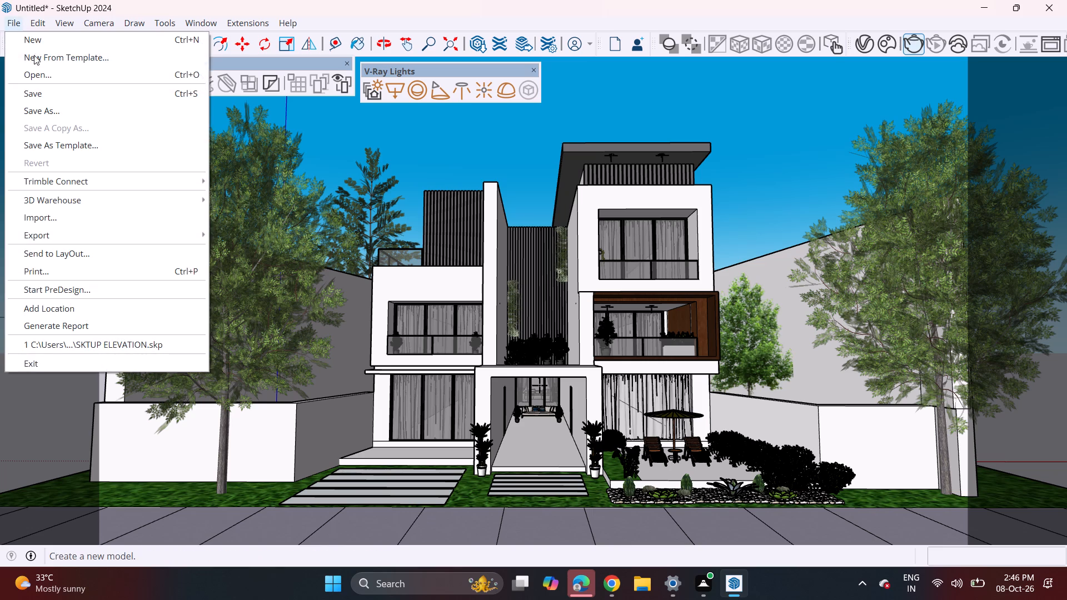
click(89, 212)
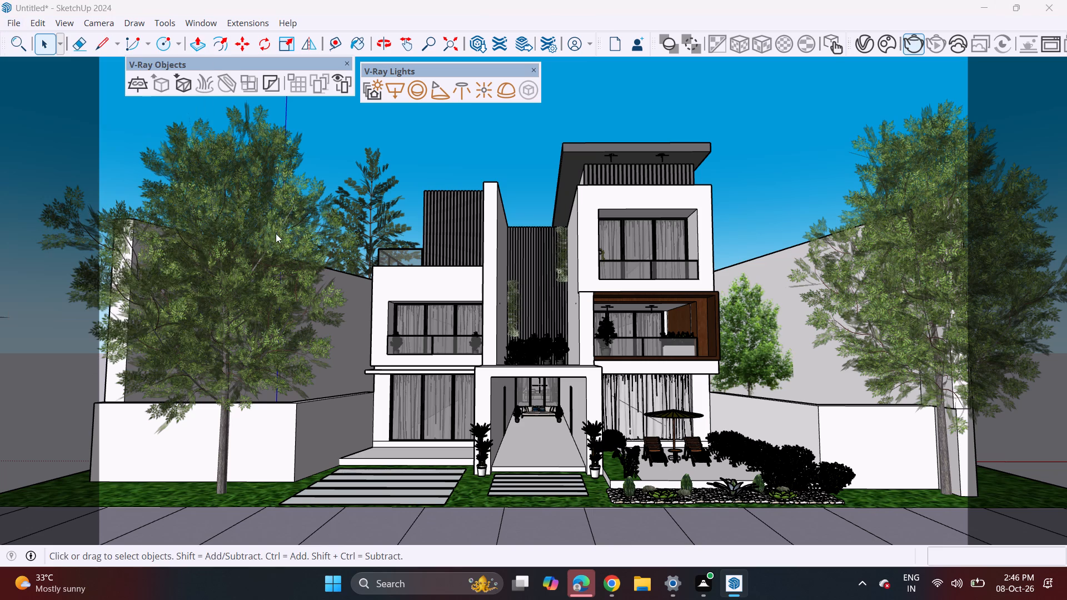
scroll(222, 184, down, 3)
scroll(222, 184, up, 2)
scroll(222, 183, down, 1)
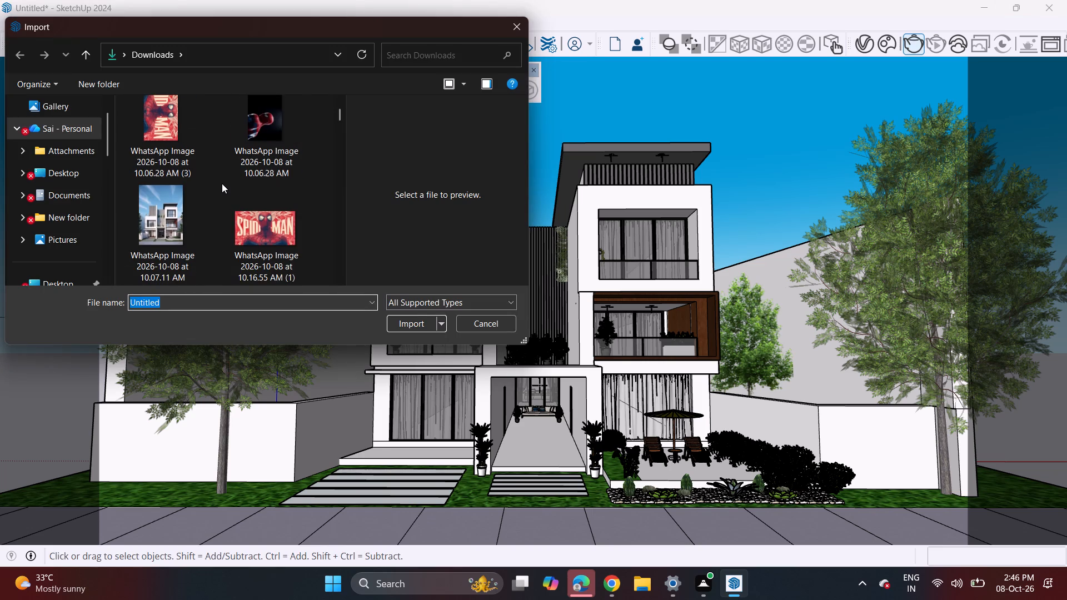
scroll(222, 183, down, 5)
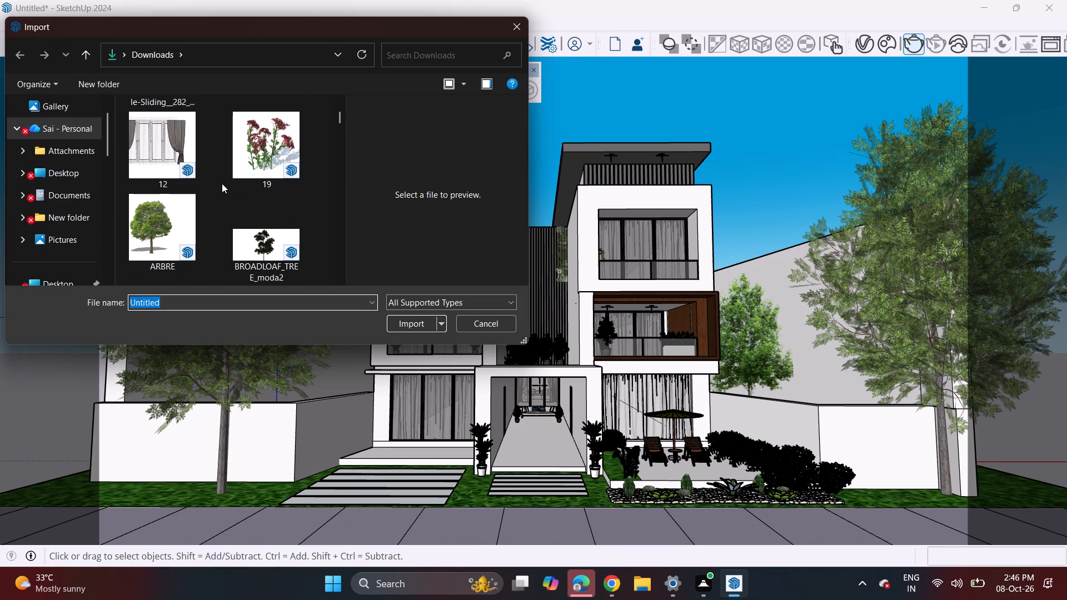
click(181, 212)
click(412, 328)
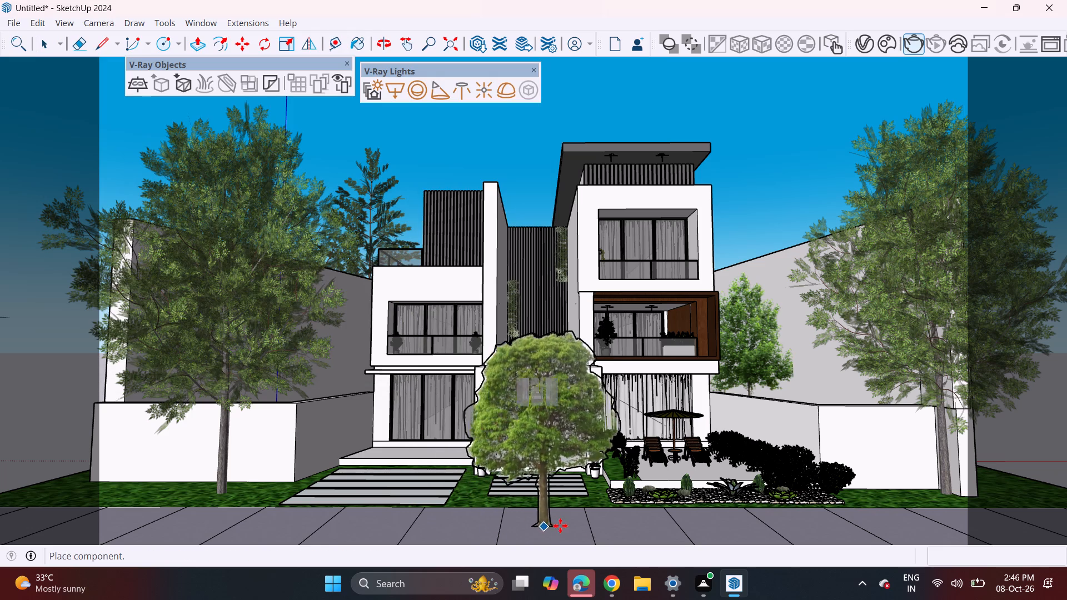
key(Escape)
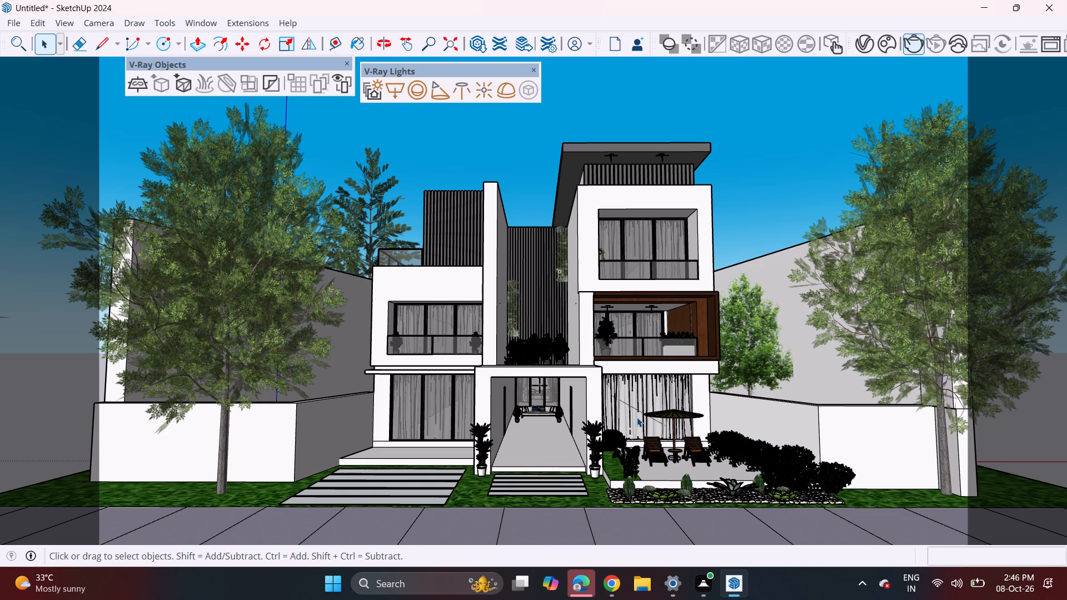
Nudge the front-facade view slightly and stop the running V-Ray render of the previous framing.
shift+middle_drag(637, 417, 635, 411)
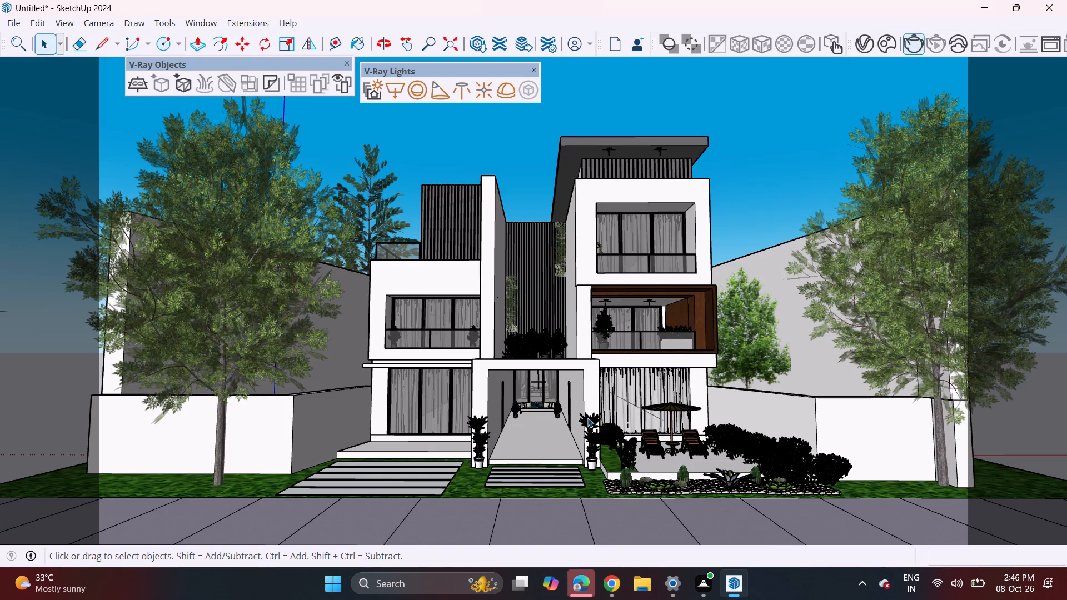
double_click(915, 47)
click(911, 48)
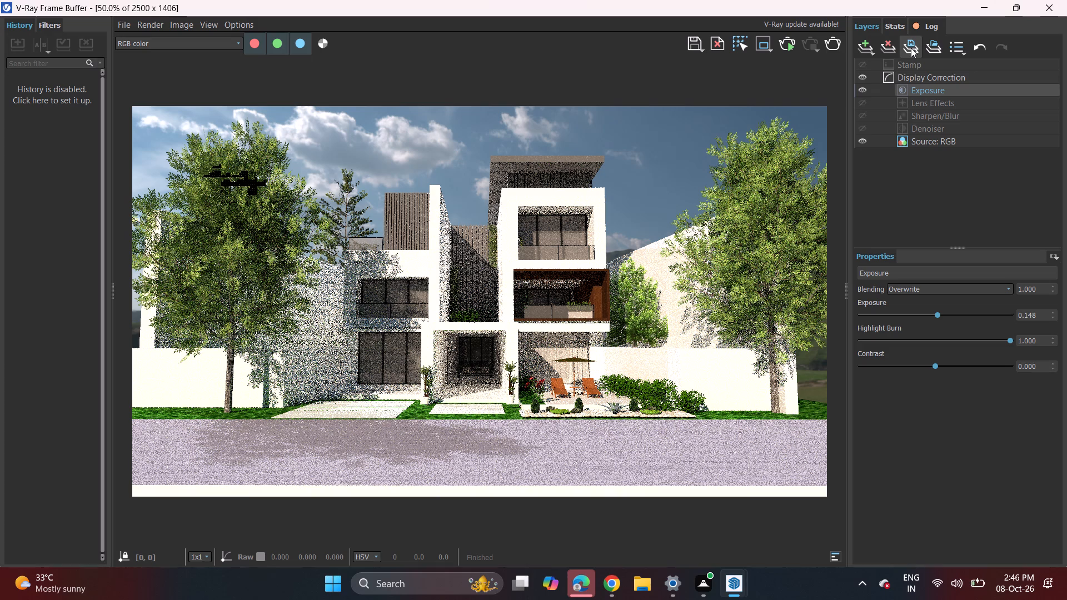
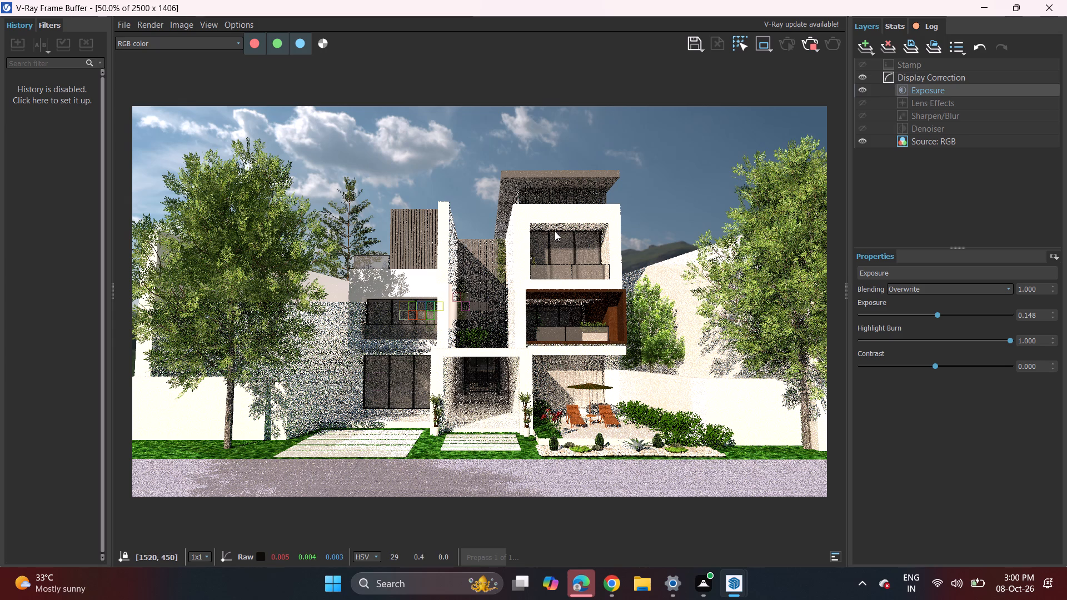
Examine the top-floor window and balcony up close in the in-progress V-Ray render, comparing them with the whole facade.
ctrl+scroll(555, 231, up, 4)
ctrl+scroll(555, 231, down, 4)
ctrl+scroll(555, 231, up, 3)
ctrl+scroll(555, 231, down, 1)
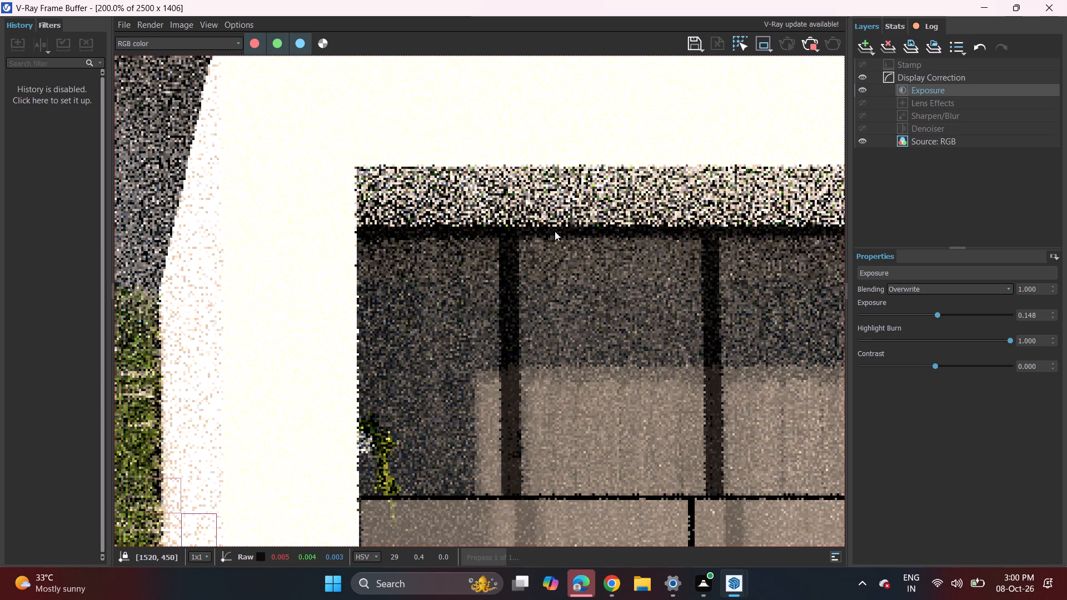
ctrl+scroll(555, 231, down, 5)
ctrl+scroll(555, 231, up, 2)
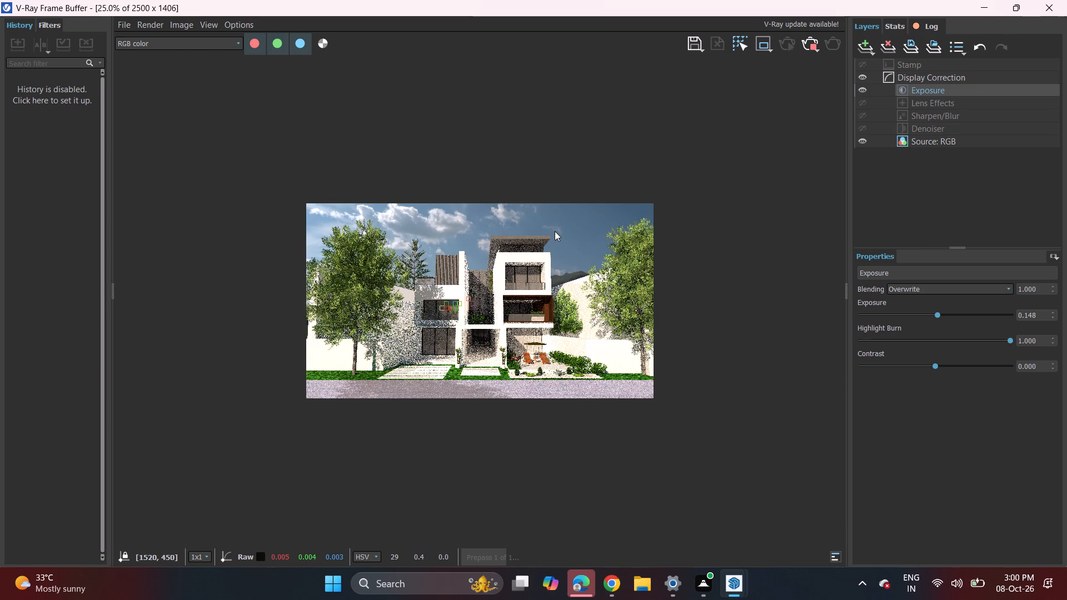
ctrl+scroll(555, 231, up, 4)
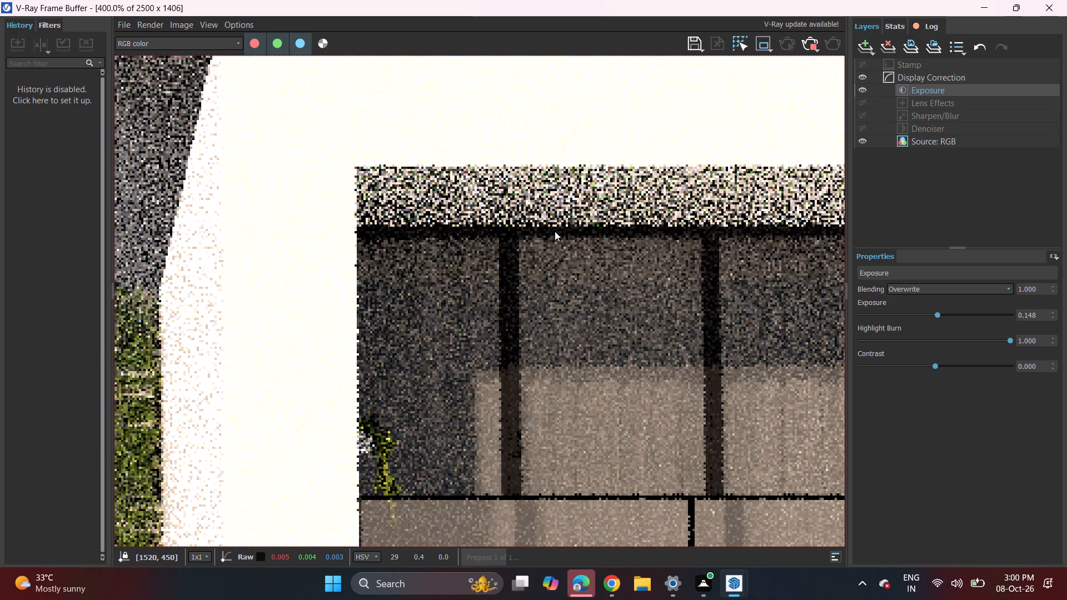
ctrl+scroll(555, 231, down, 3)
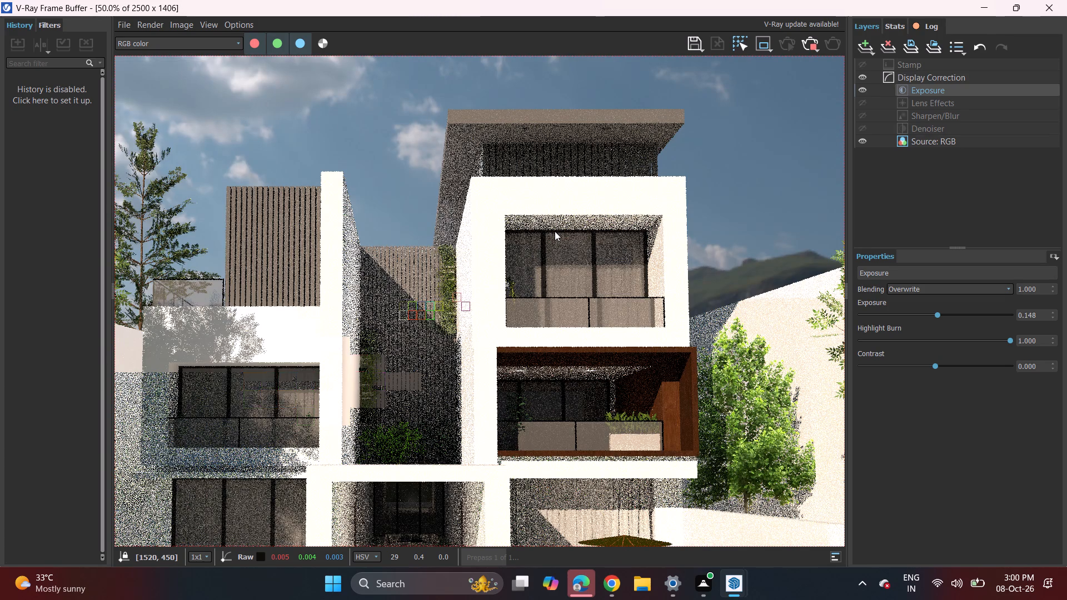
ctrl+scroll(555, 231, up, 2)
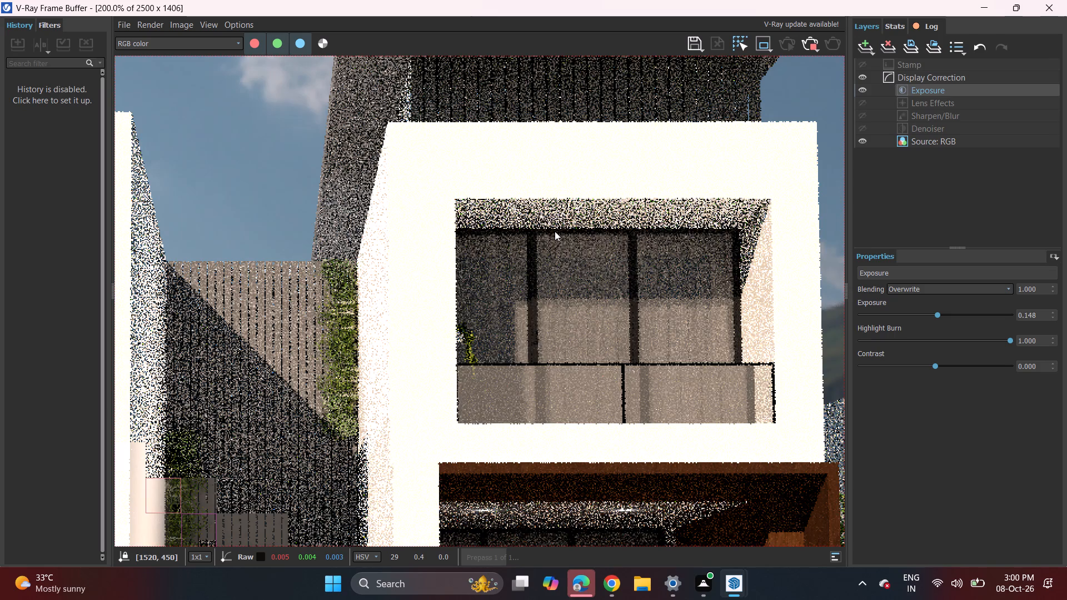
ctrl+scroll(555, 231, down, 3)
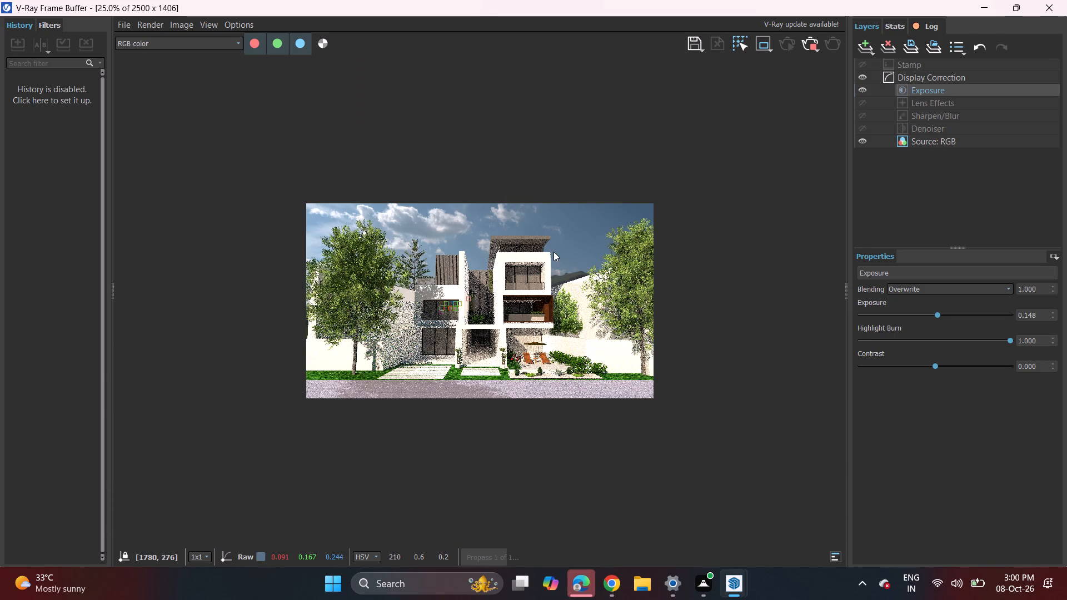
Examine the wood-framed middle-floor balcony and its glass railing up close in the in-progress render.
ctrl+scroll(530, 317, up, 4)
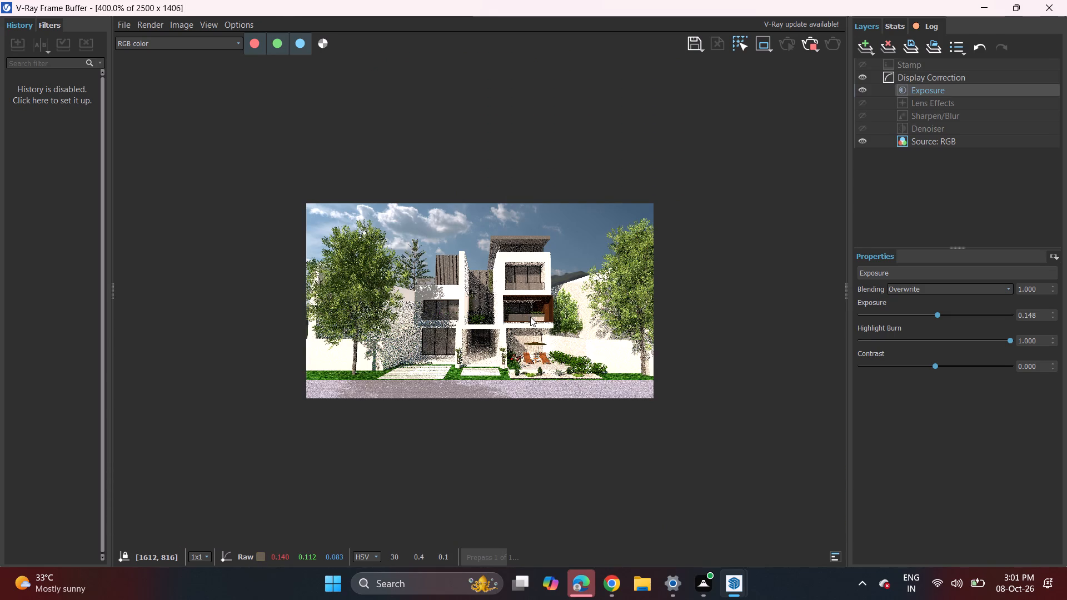
ctrl+scroll(530, 317, up, 3)
ctrl+scroll(530, 317, down, 2)
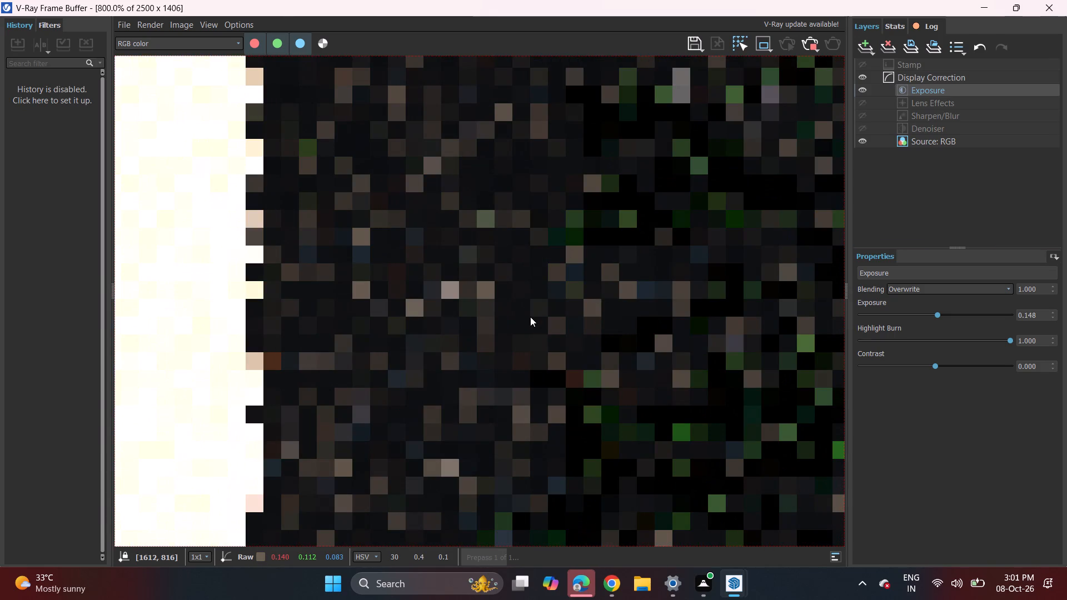
ctrl+scroll(530, 317, down, 7)
scroll(530, 317, right, 1)
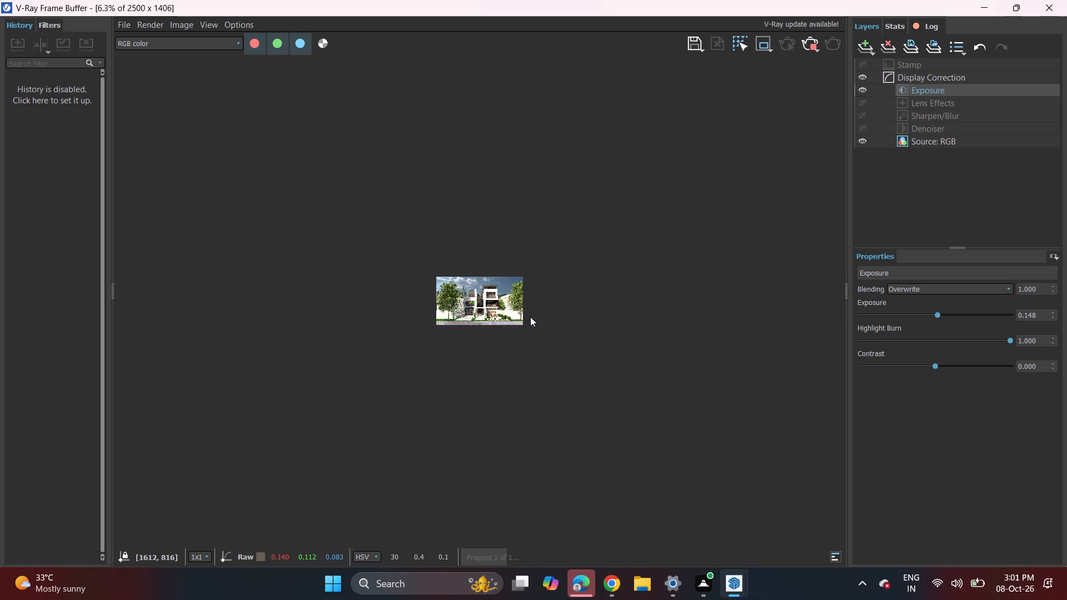
scroll(530, 317, right, 1)
scroll(530, 317, left, 1)
ctrl+scroll(497, 317, up, 3)
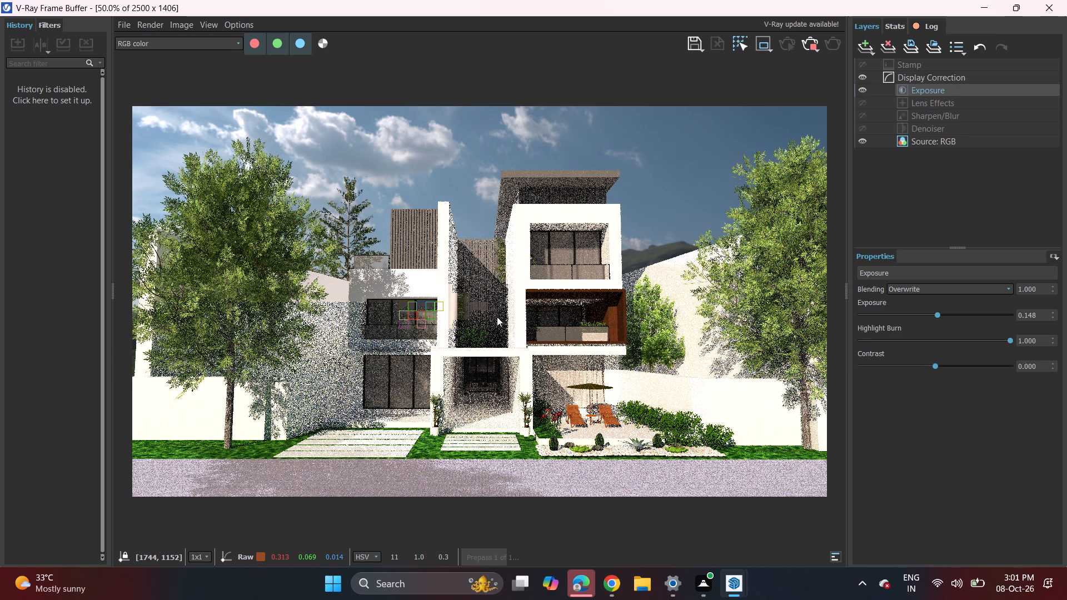
ctrl+scroll(565, 334, up, 1)
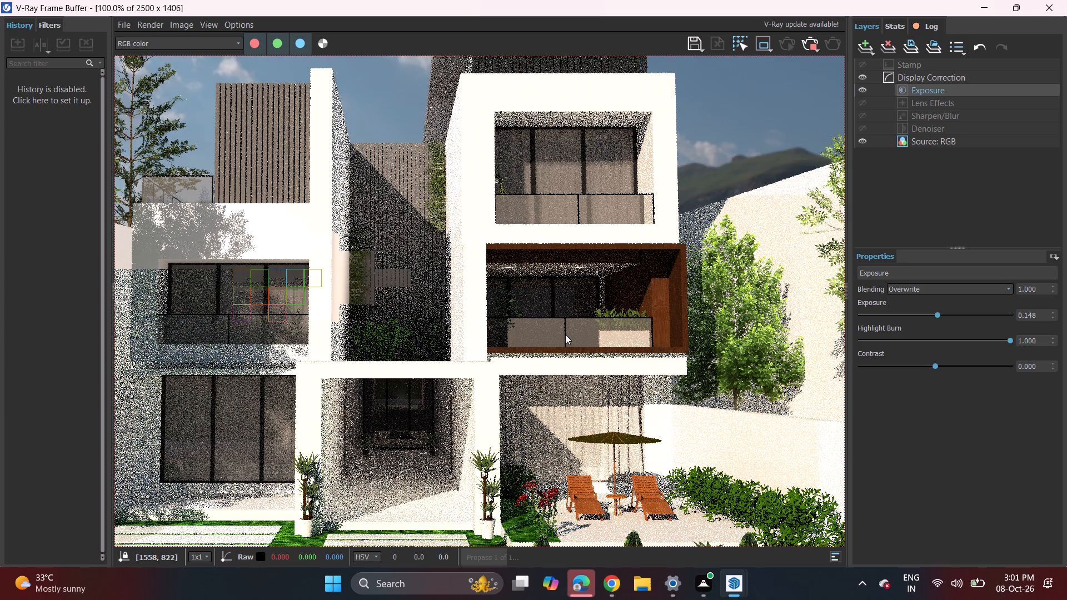
ctrl+scroll(565, 334, up, 3)
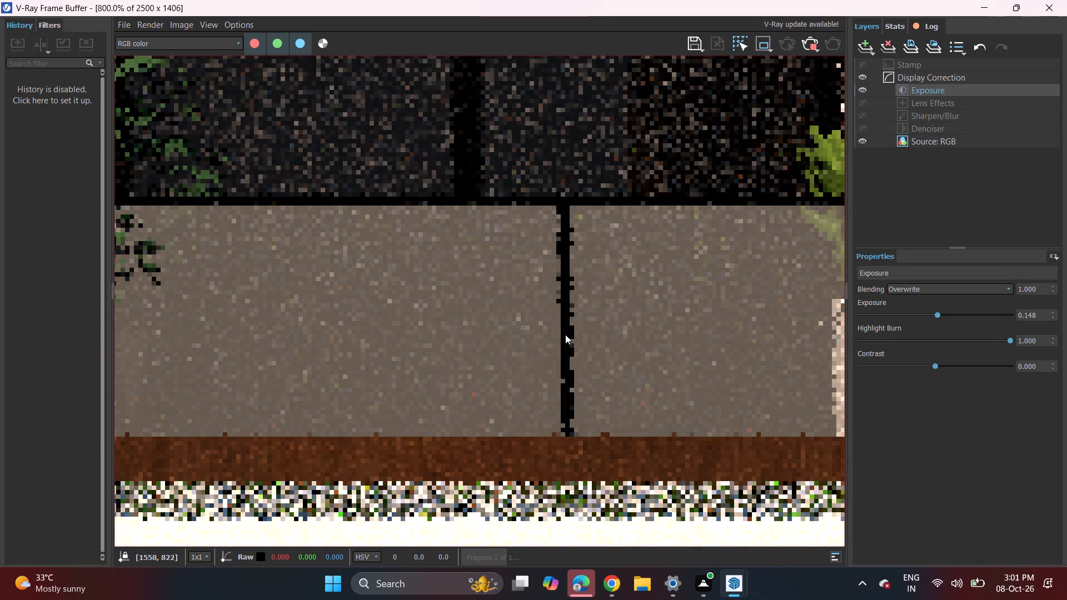
ctrl+scroll(565, 334, down, 2)
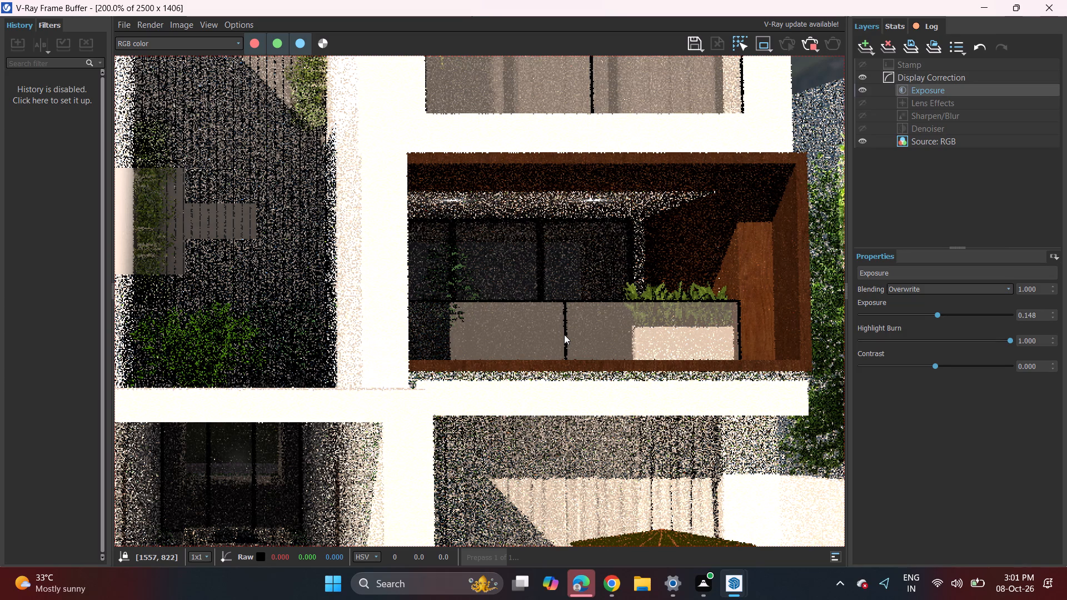
ctrl+scroll(564, 334, down, 4)
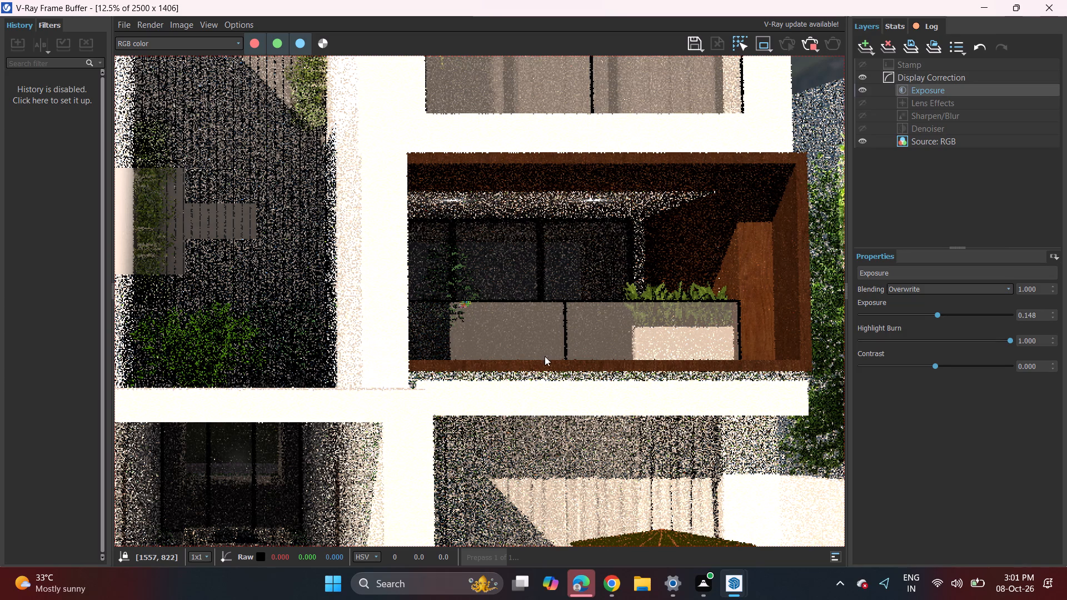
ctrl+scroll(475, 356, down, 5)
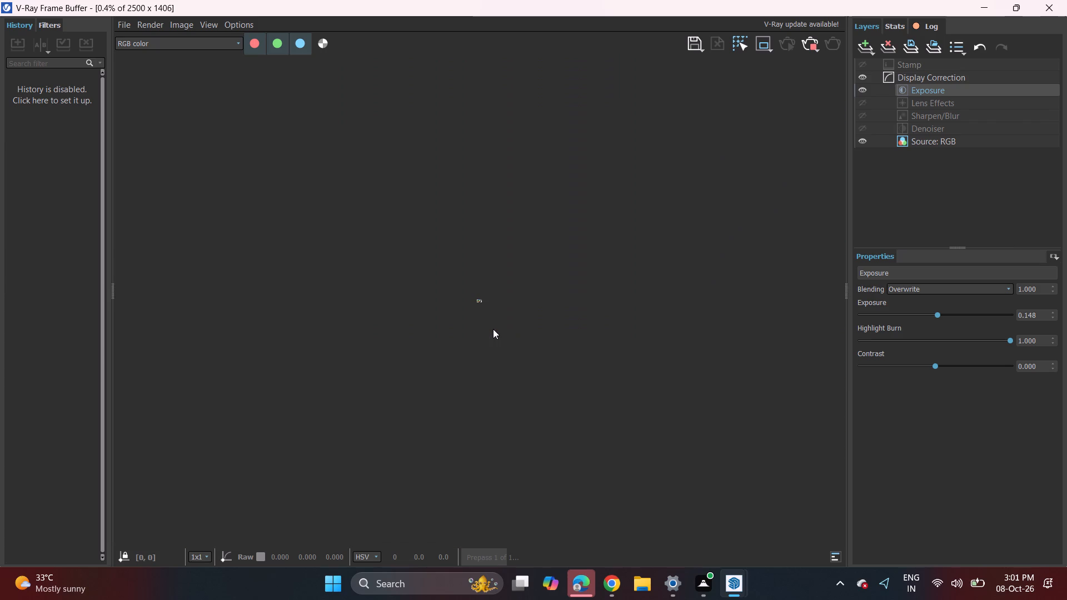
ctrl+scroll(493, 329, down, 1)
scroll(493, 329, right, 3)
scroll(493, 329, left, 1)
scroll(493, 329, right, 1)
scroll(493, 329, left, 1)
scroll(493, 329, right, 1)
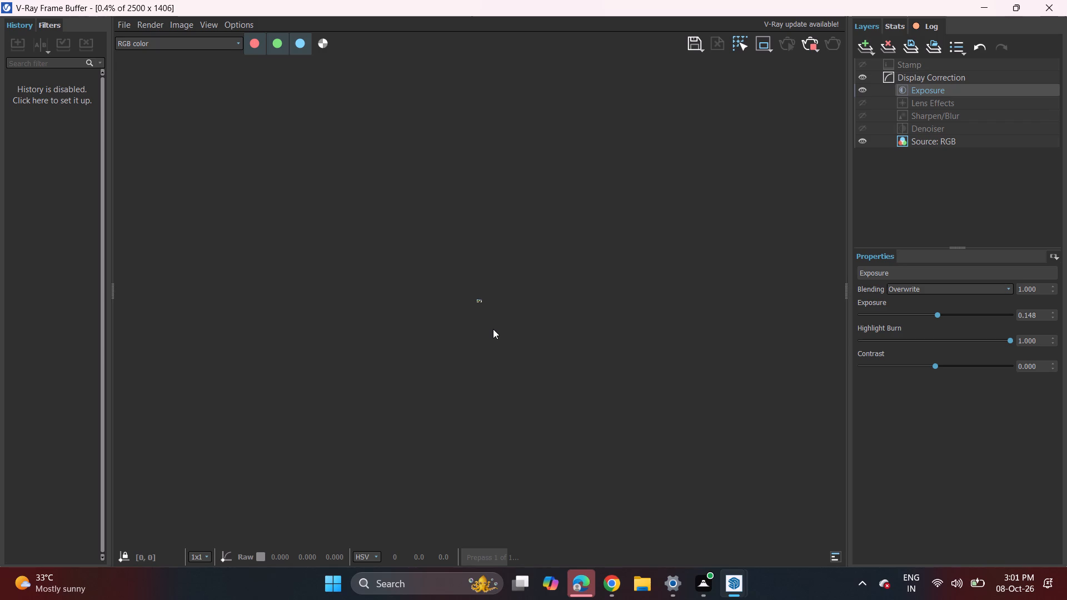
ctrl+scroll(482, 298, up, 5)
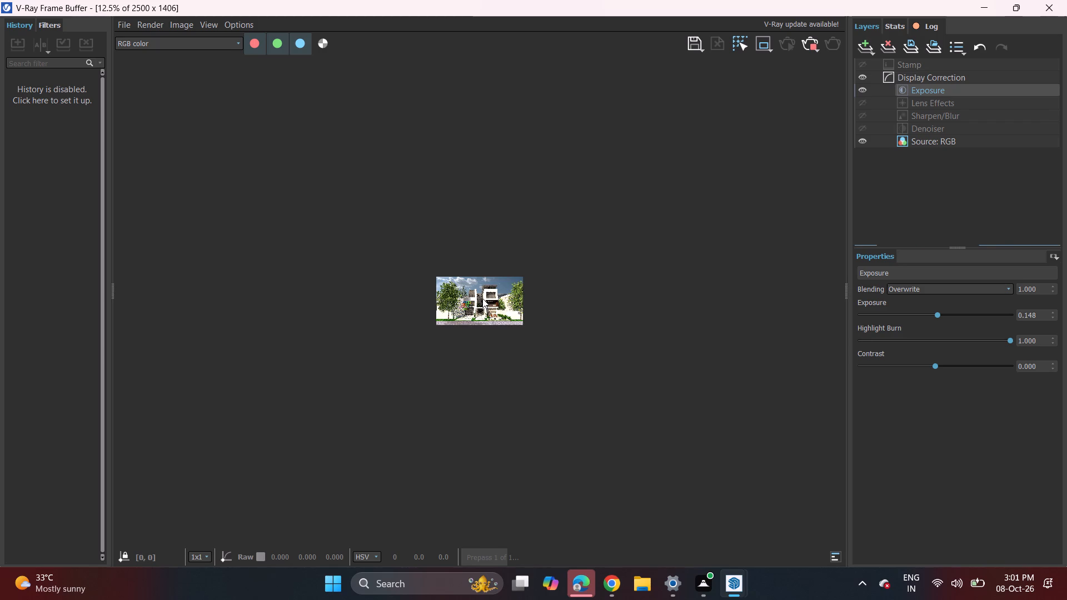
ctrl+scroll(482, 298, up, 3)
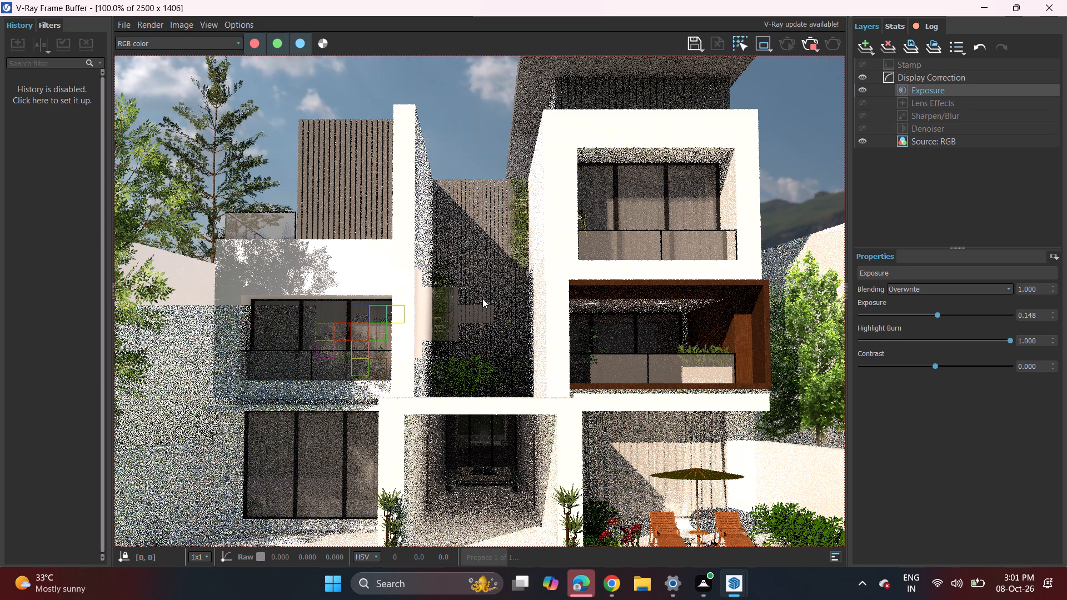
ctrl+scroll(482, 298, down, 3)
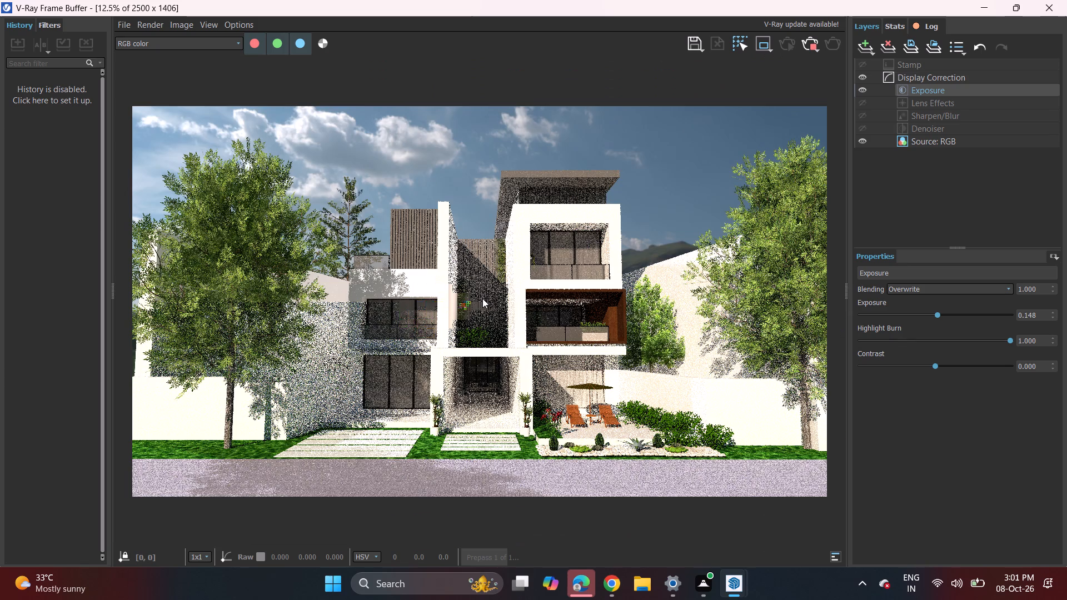
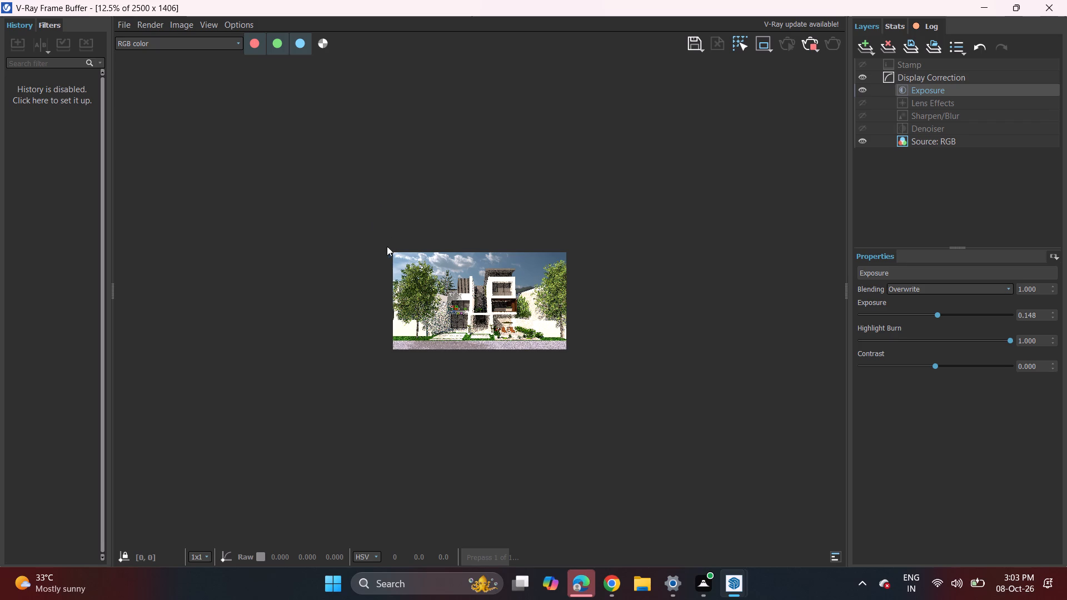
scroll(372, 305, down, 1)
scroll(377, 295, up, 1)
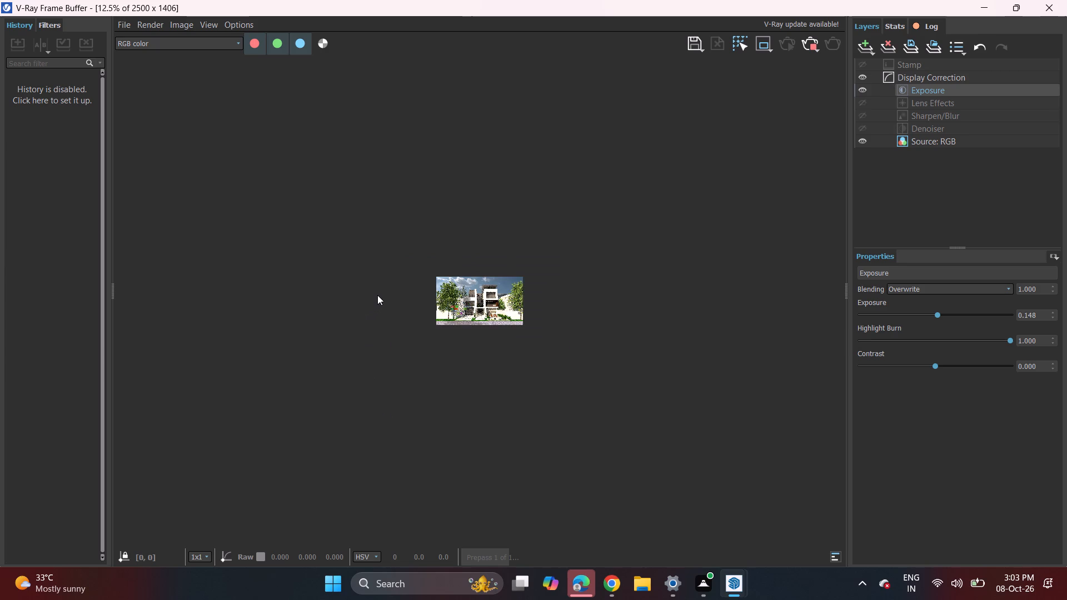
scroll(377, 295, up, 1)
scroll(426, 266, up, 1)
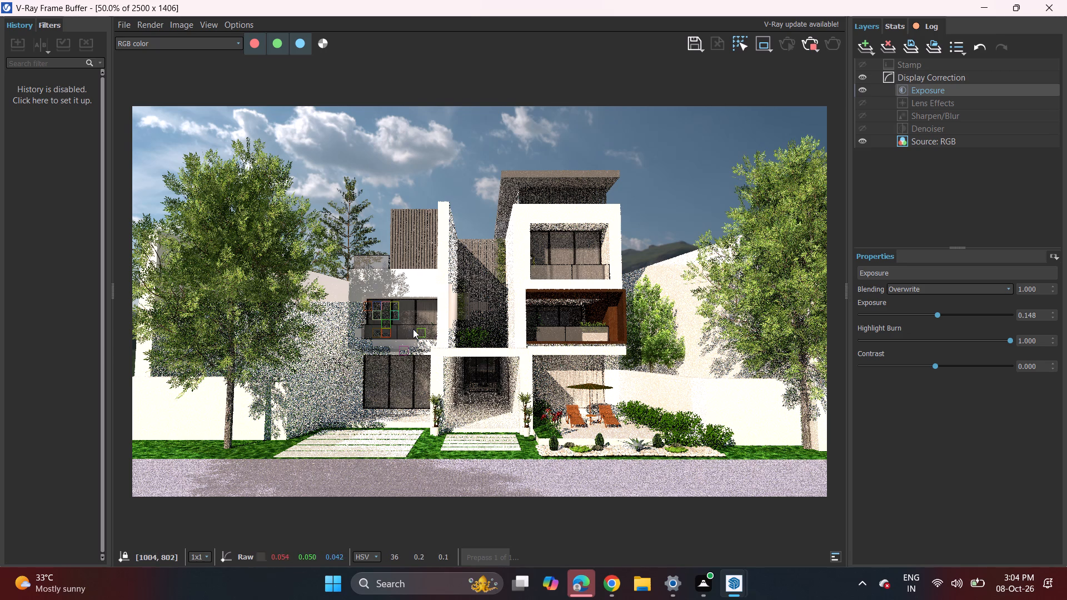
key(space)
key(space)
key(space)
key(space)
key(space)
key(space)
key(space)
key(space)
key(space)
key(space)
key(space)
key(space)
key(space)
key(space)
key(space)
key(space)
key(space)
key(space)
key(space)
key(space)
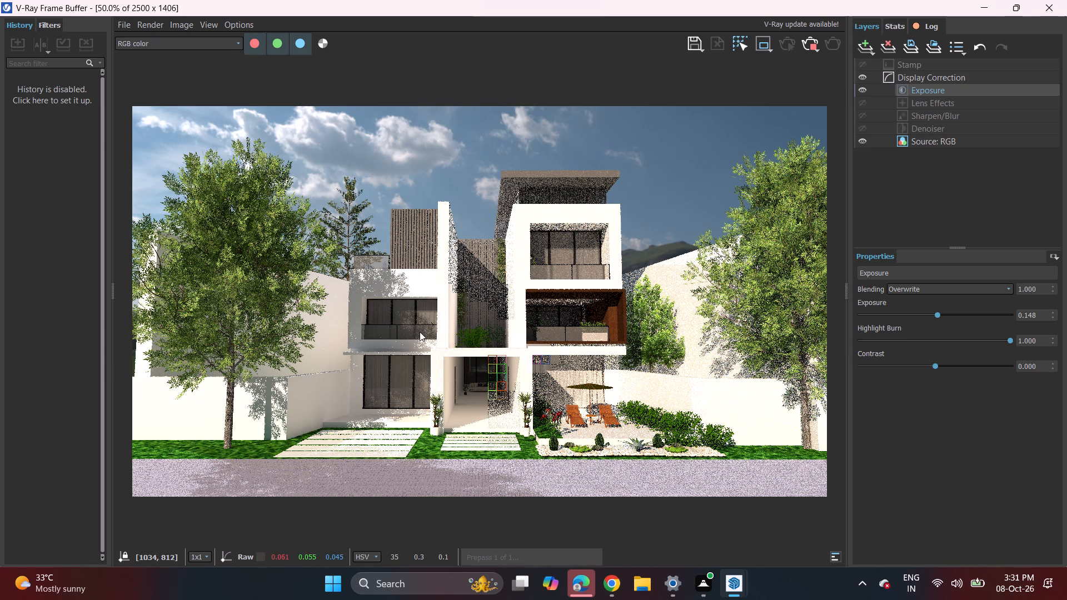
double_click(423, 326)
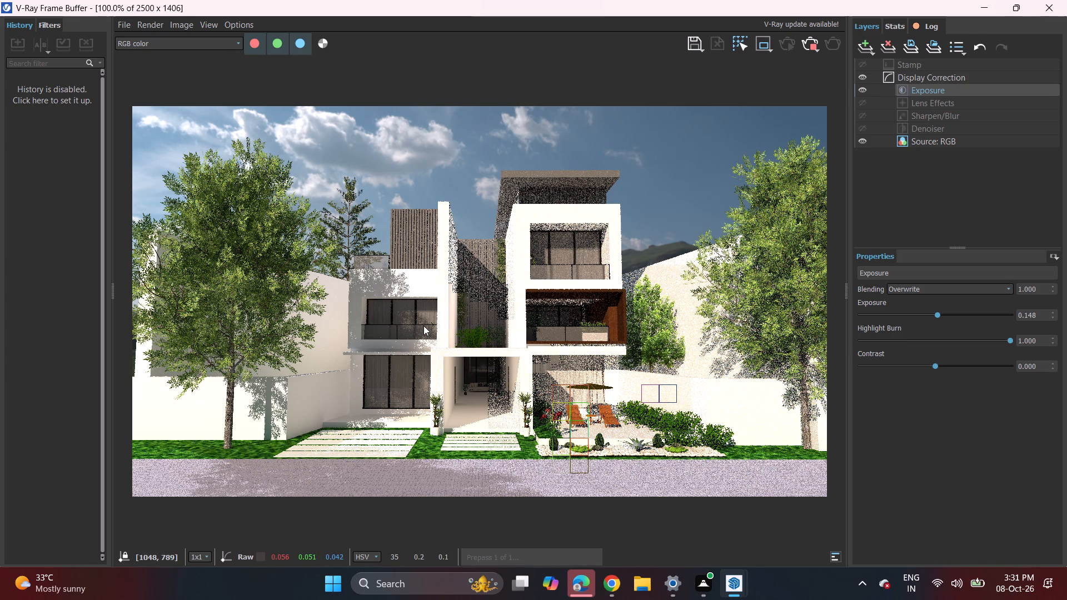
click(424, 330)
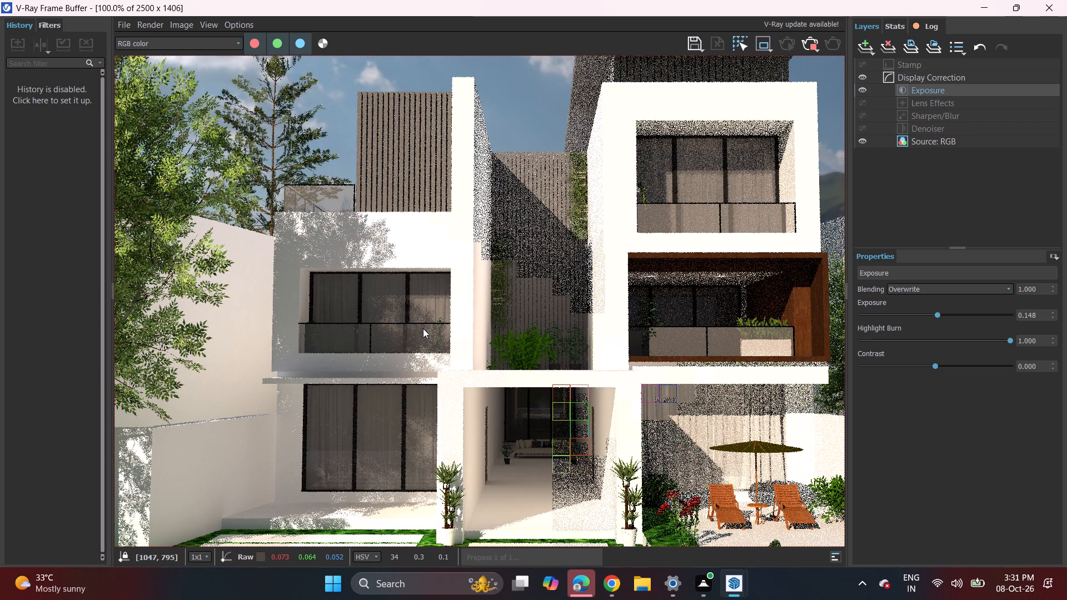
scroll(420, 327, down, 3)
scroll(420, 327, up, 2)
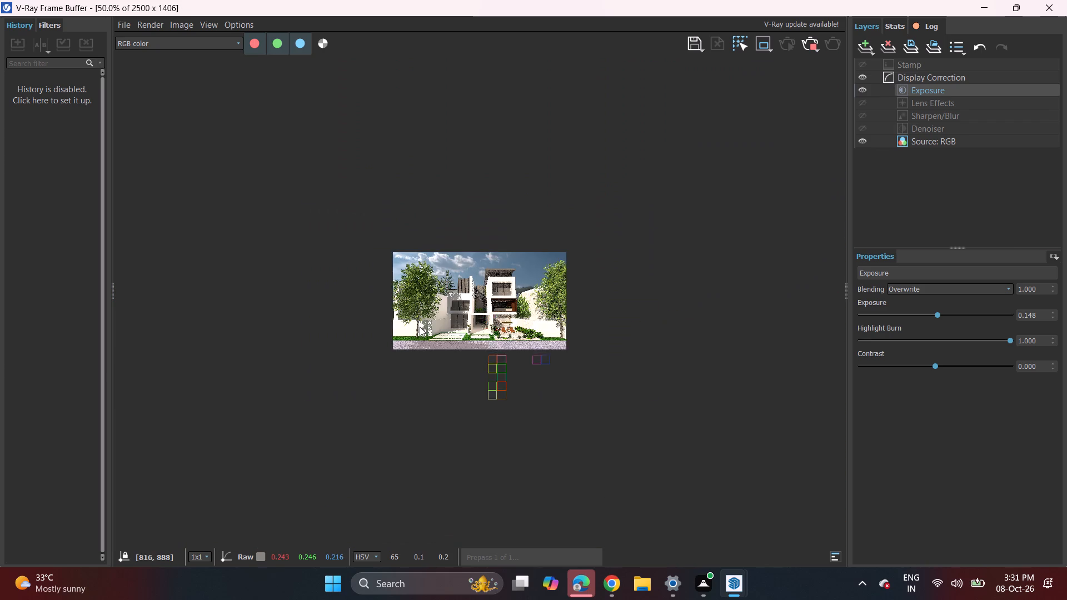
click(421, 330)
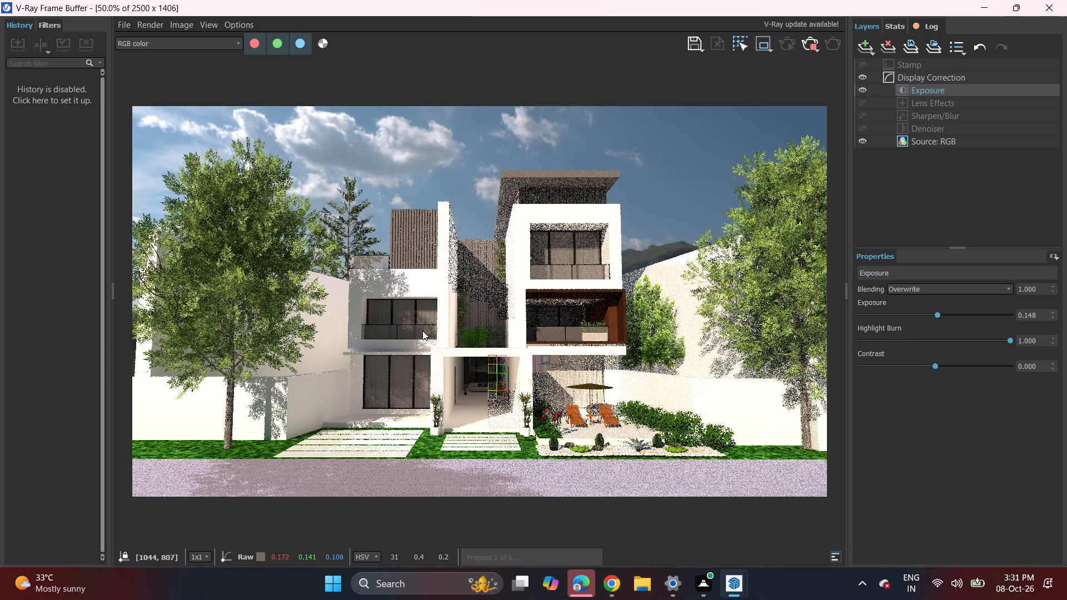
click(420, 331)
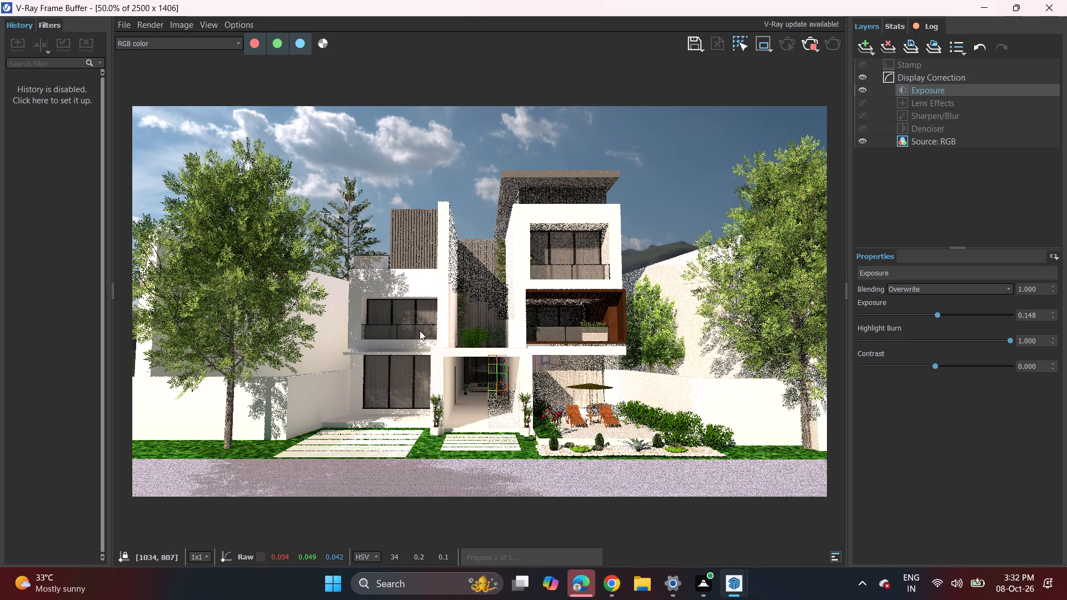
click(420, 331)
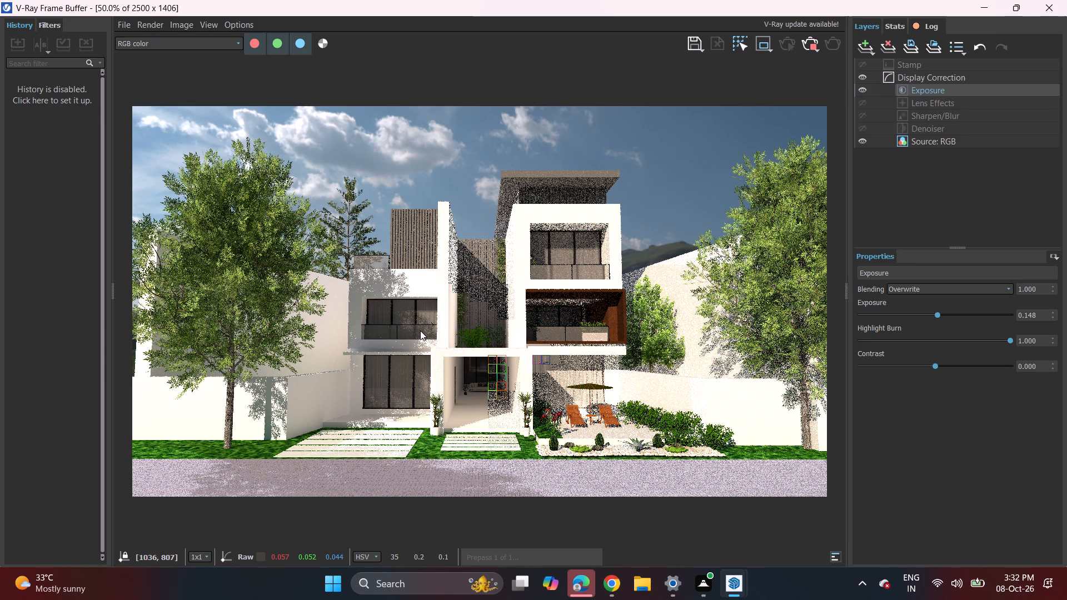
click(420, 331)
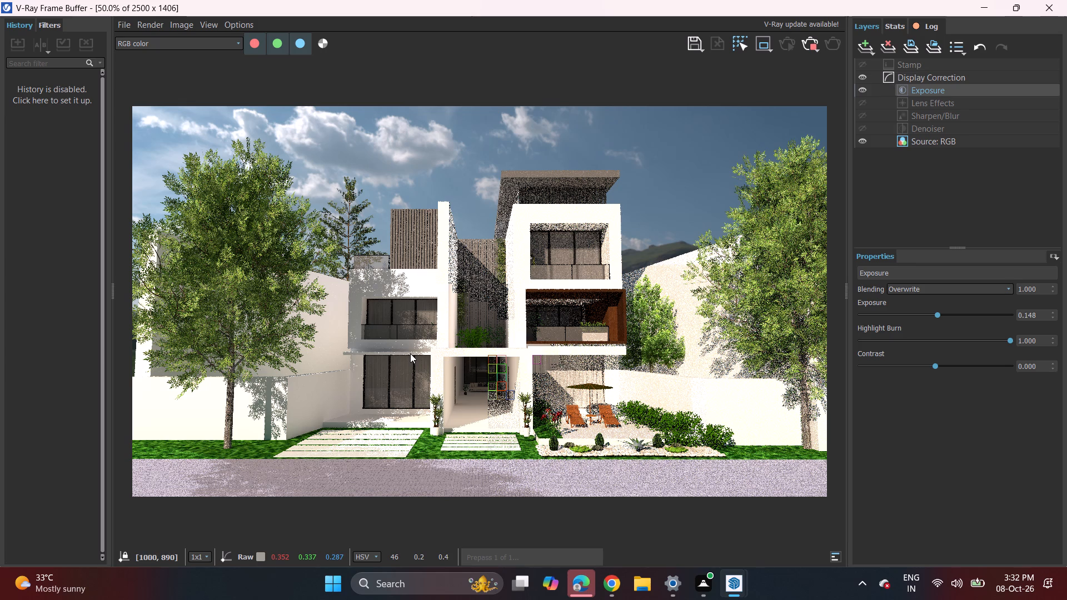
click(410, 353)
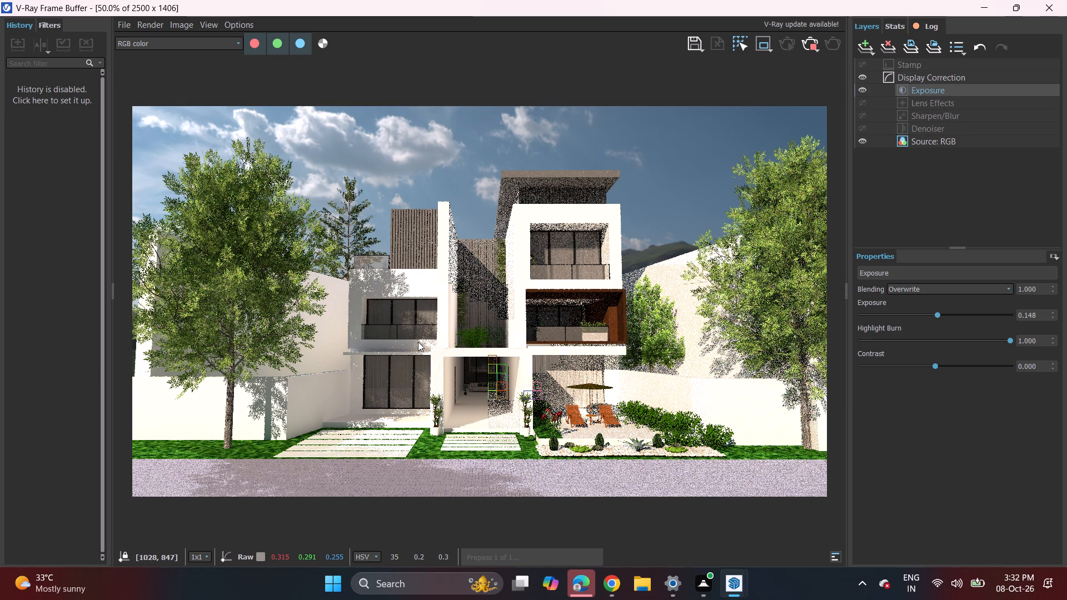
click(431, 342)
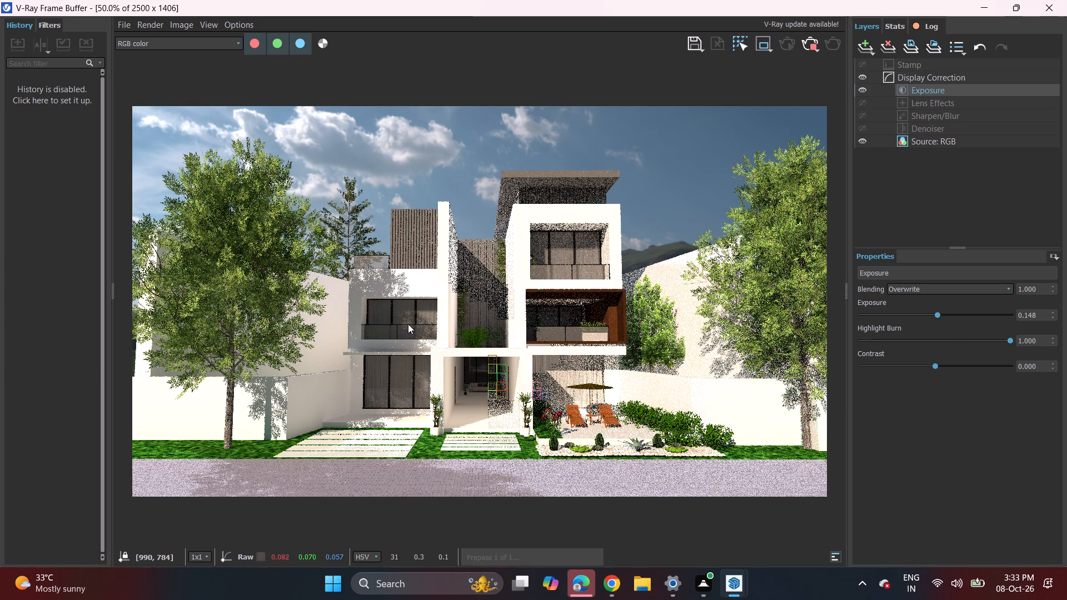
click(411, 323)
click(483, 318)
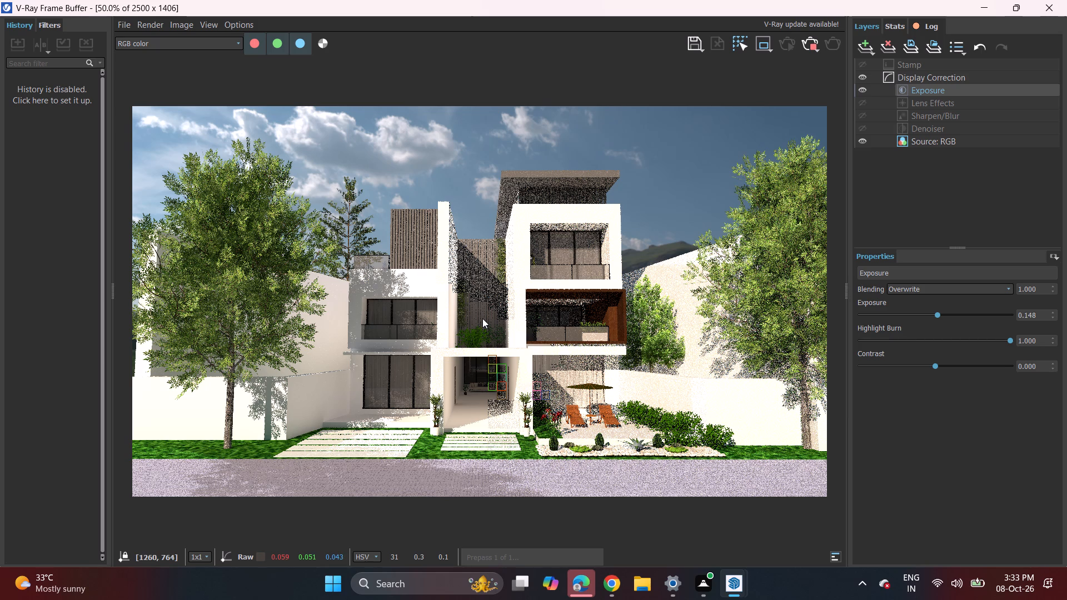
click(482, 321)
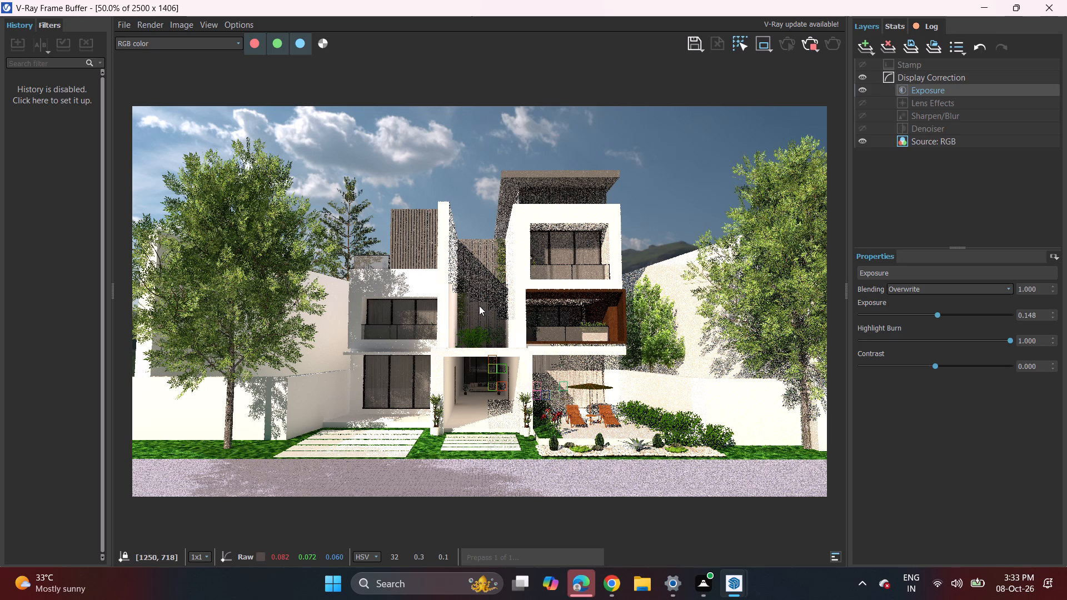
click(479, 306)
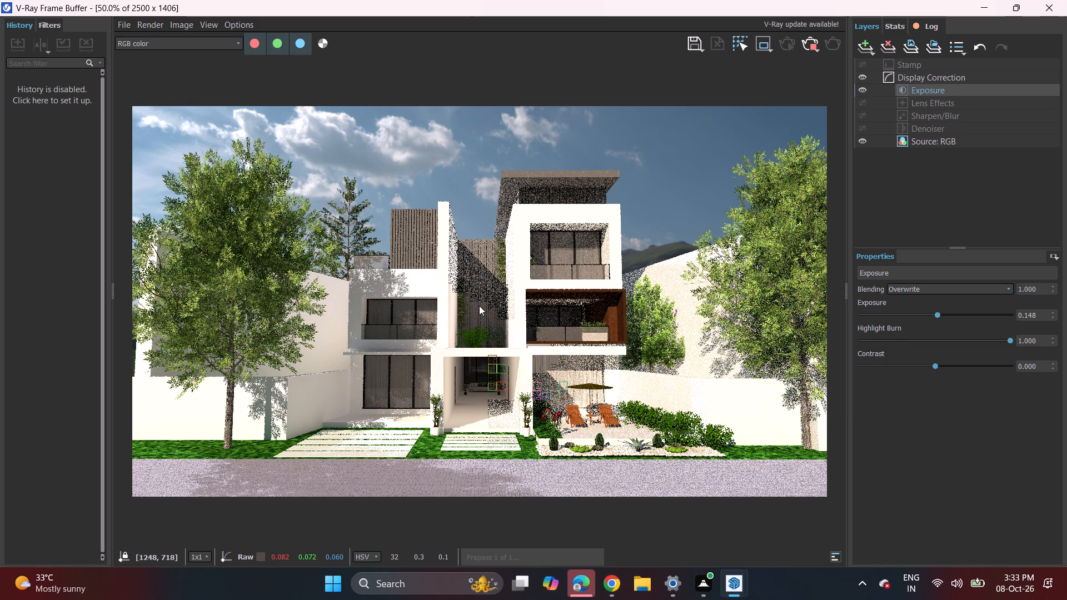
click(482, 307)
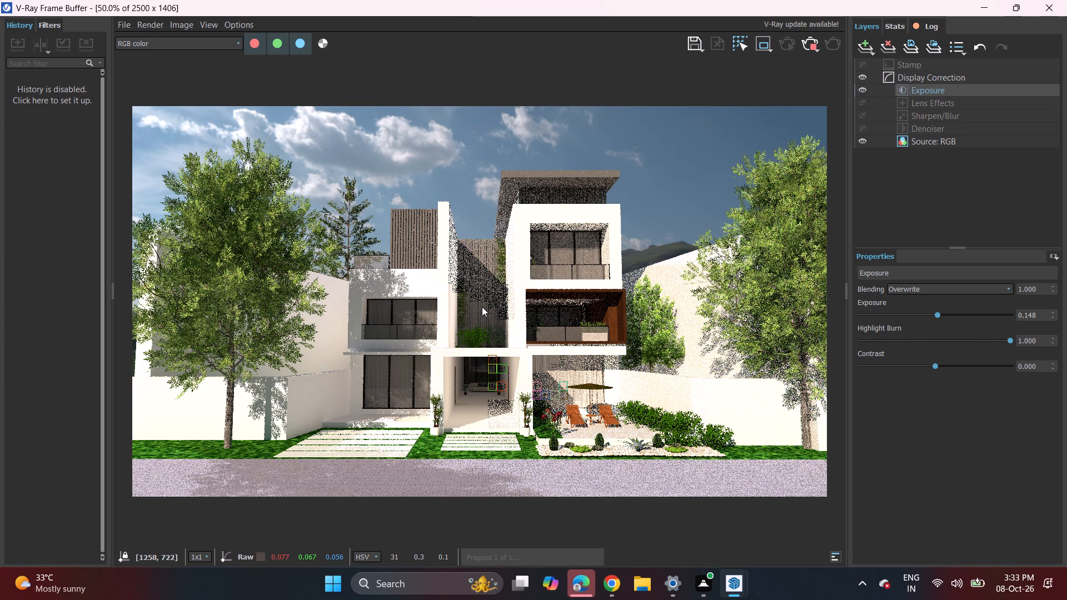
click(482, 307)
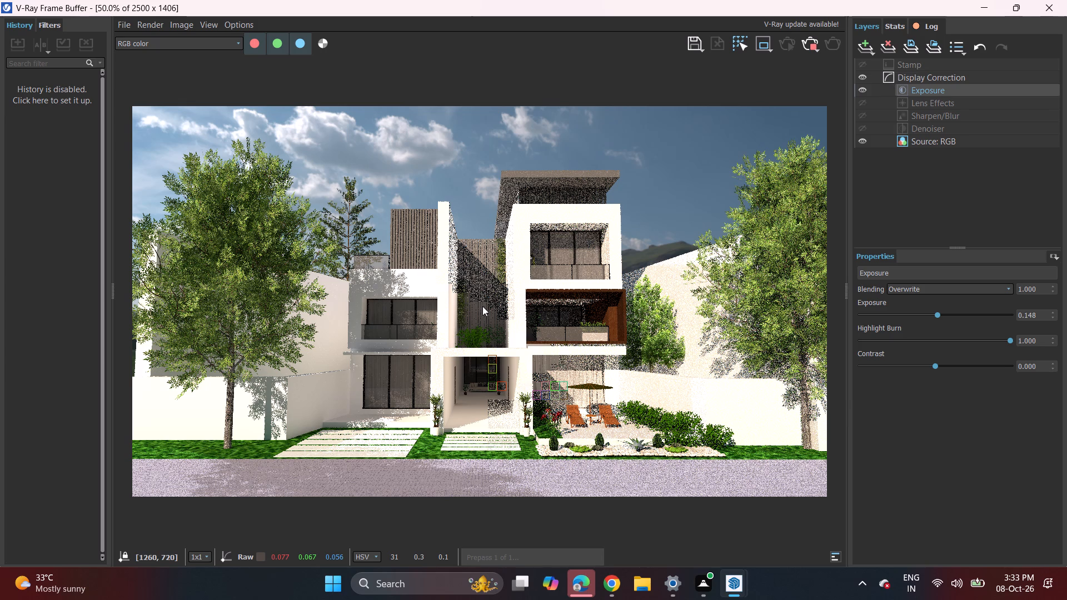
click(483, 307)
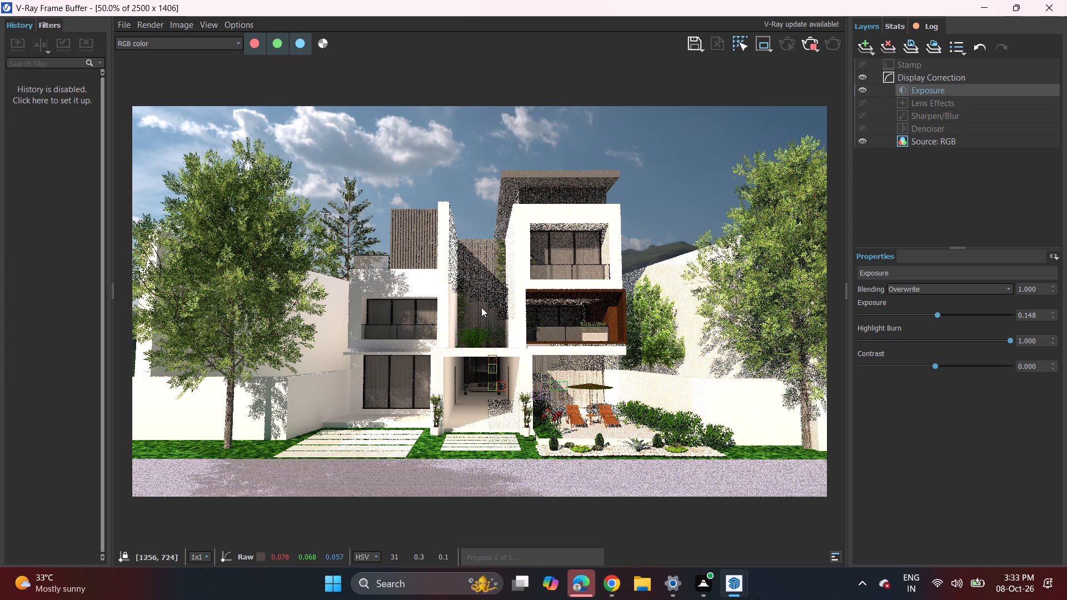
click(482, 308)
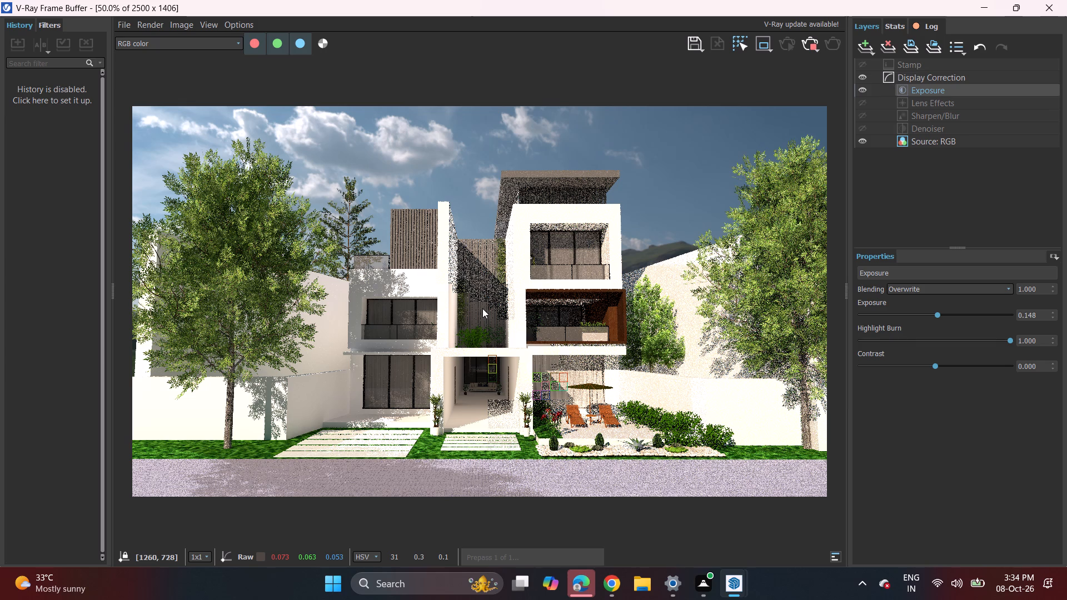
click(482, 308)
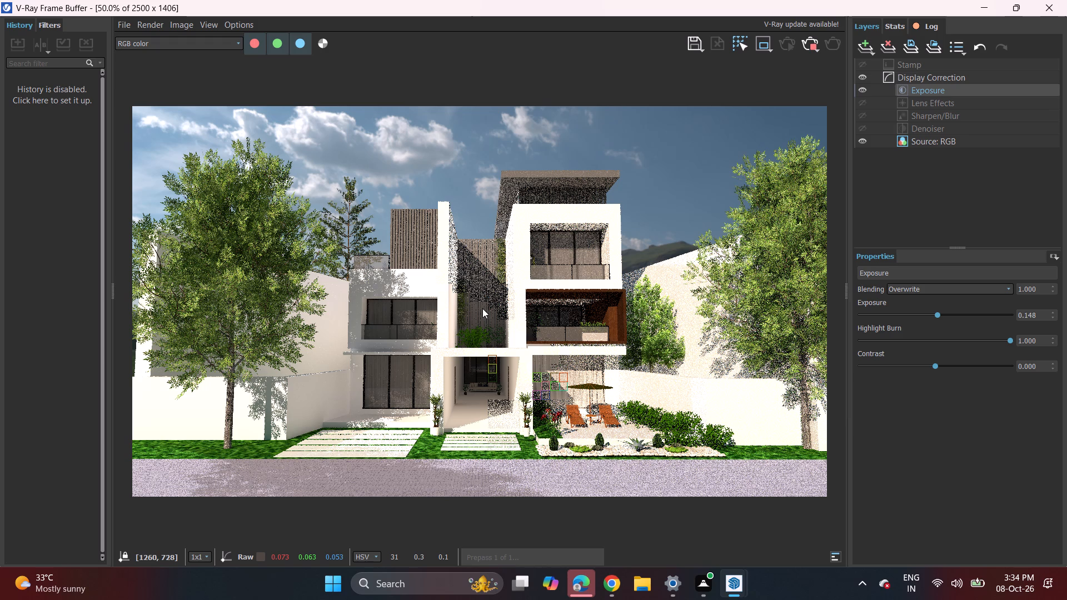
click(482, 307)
Examine the rooftop slatted screen and the recessed slatted wall between the two house blocks up close in the in-progress render.
double_click(457, 292)
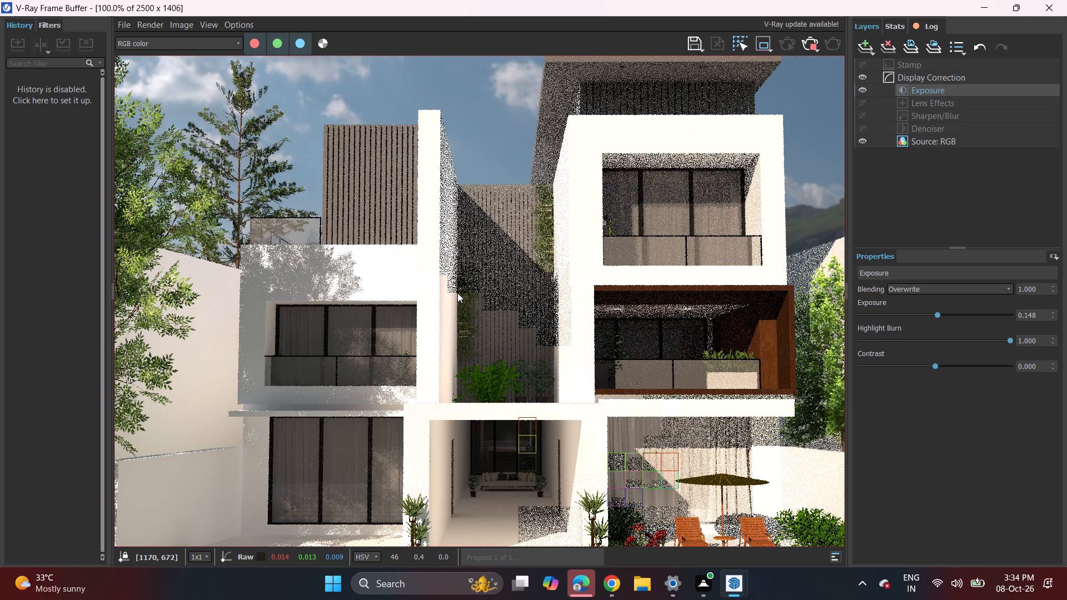
click(457, 293)
scroll(459, 288, down, 1)
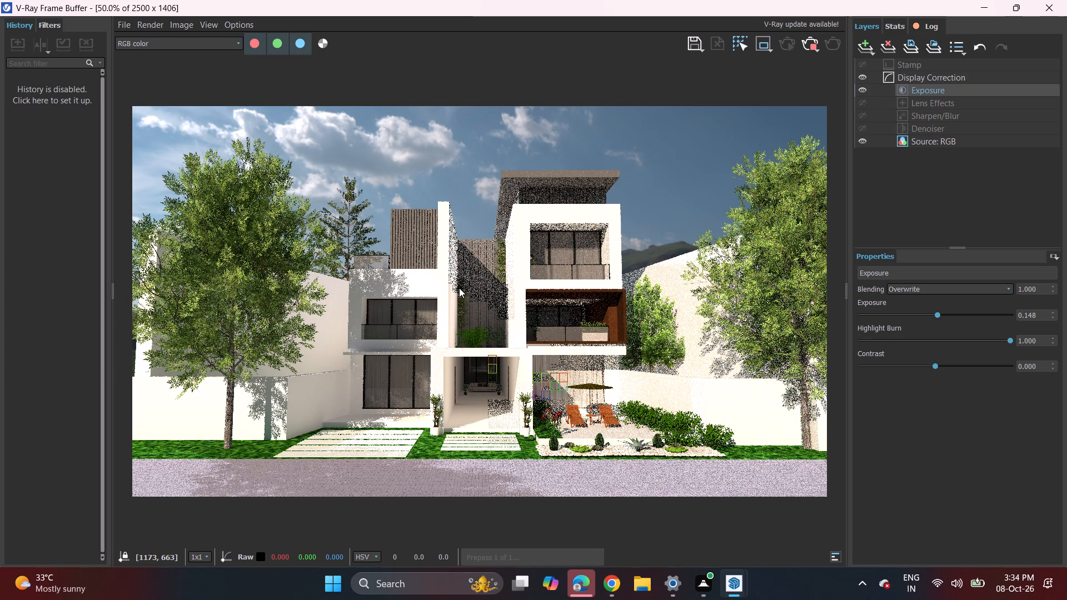
click(459, 288)
scroll(475, 266, up, 1)
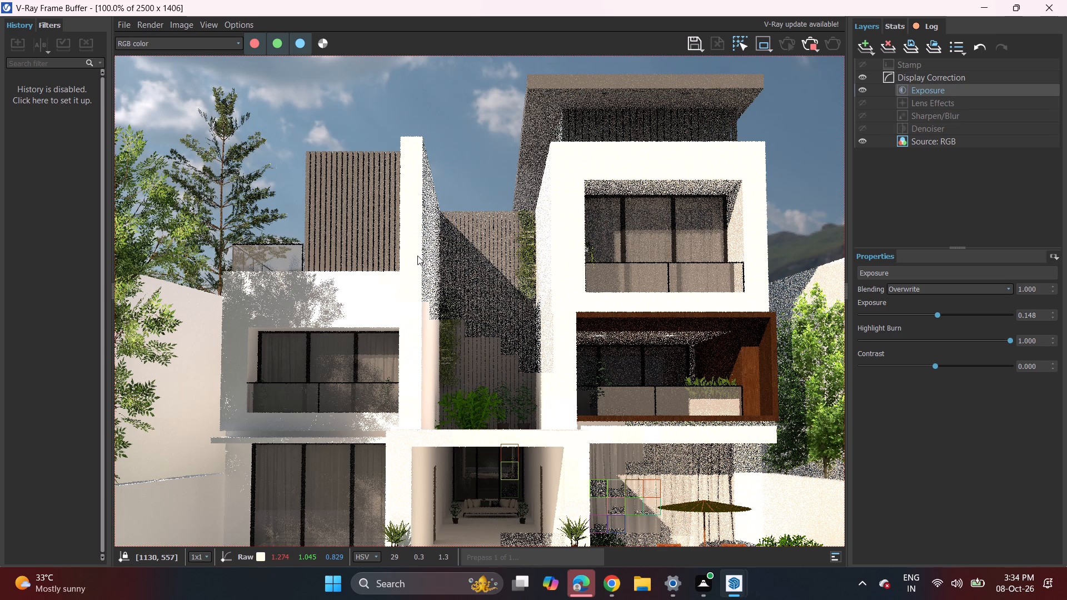
scroll(417, 256, up, 2)
scroll(417, 257, down, 1)
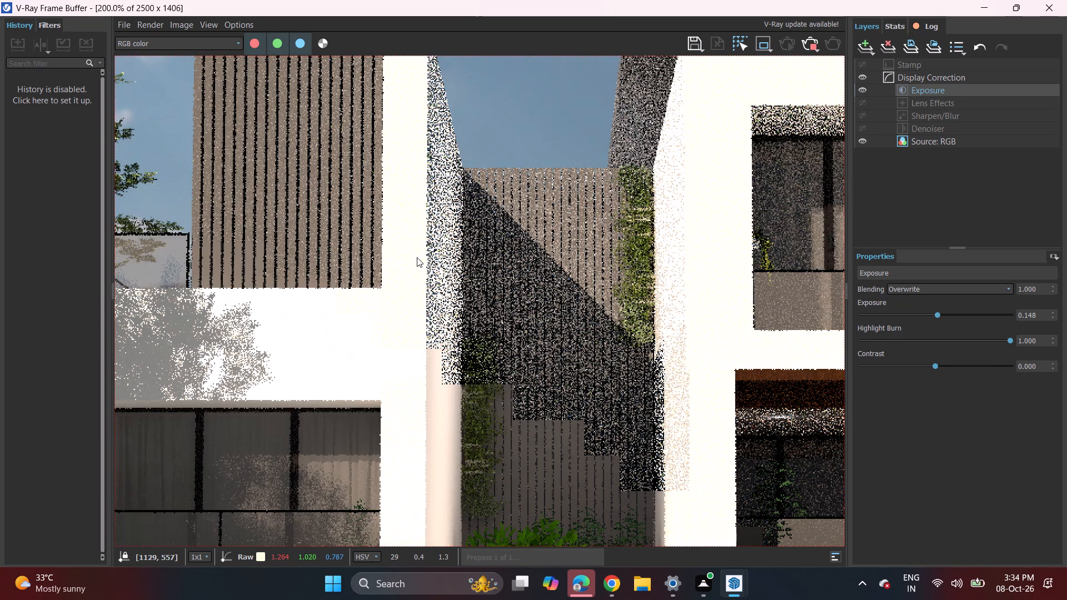
scroll(414, 259, down, 2)
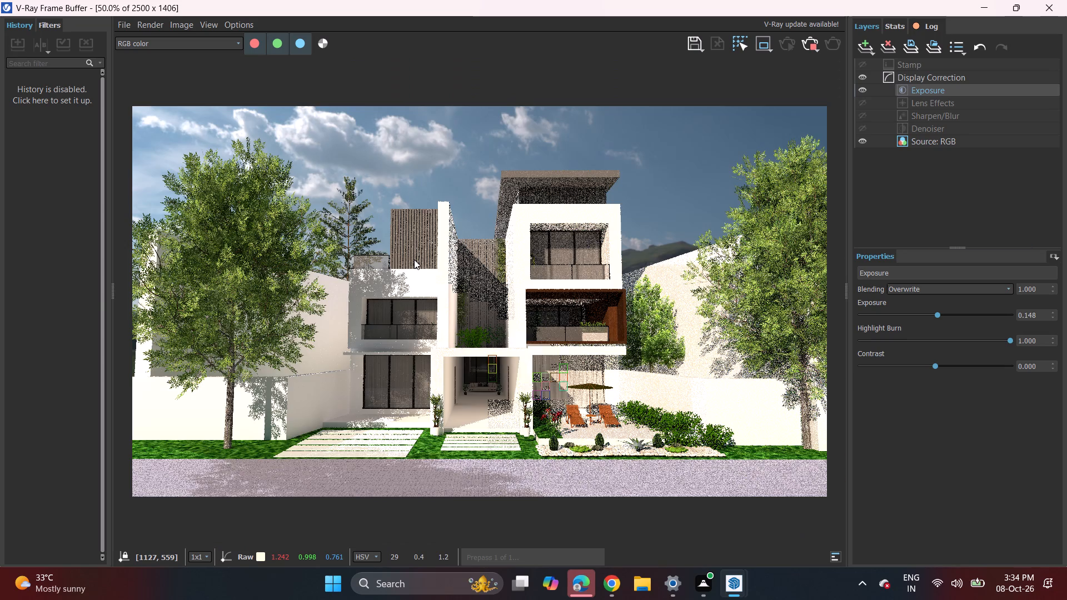
double_click(415, 266)
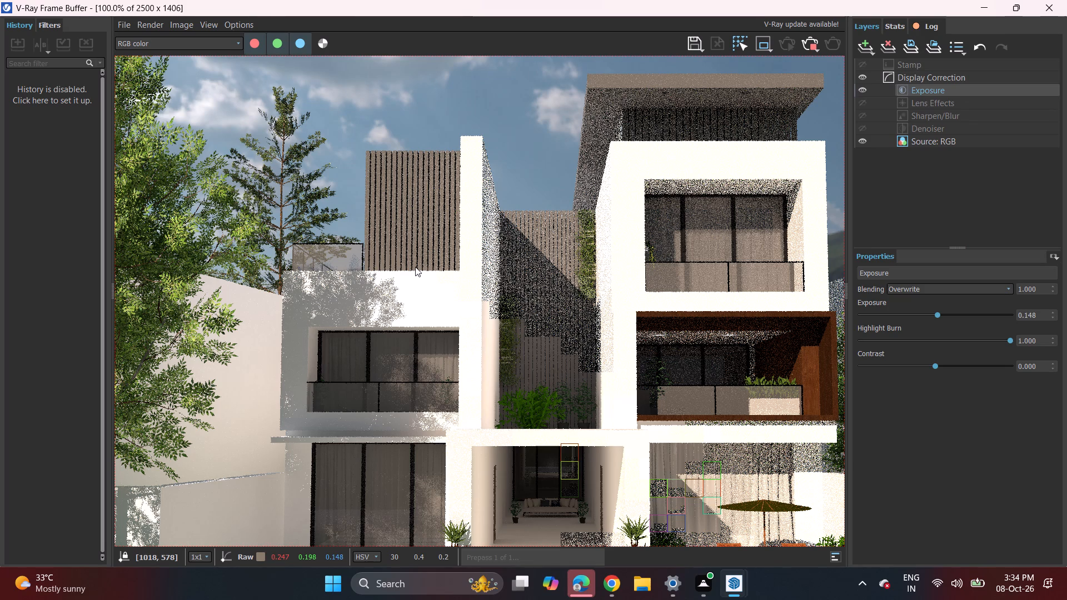
click(415, 268)
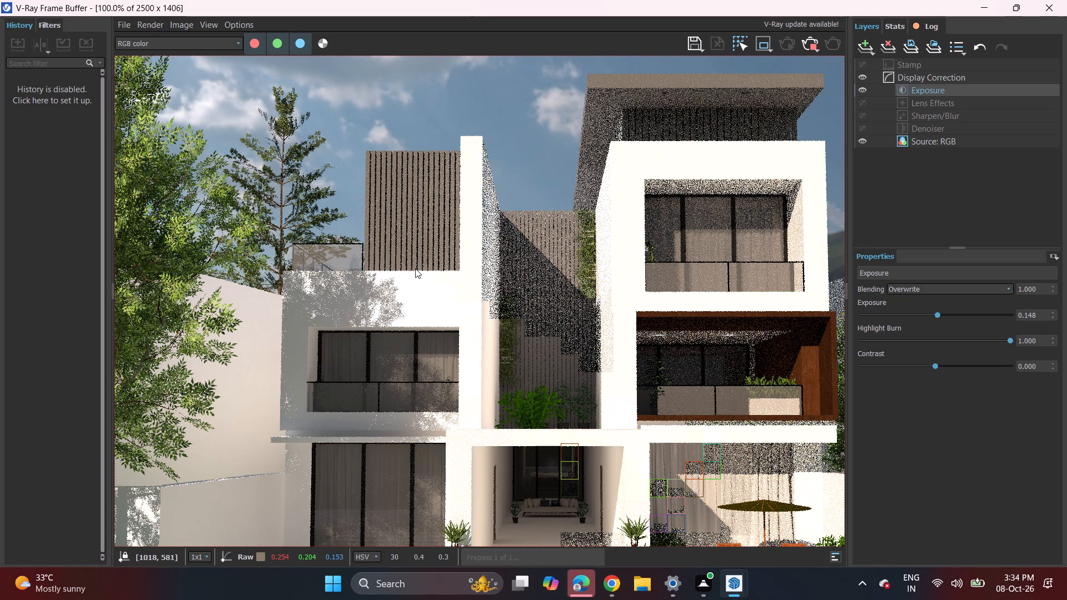
click(415, 268)
click(394, 266)
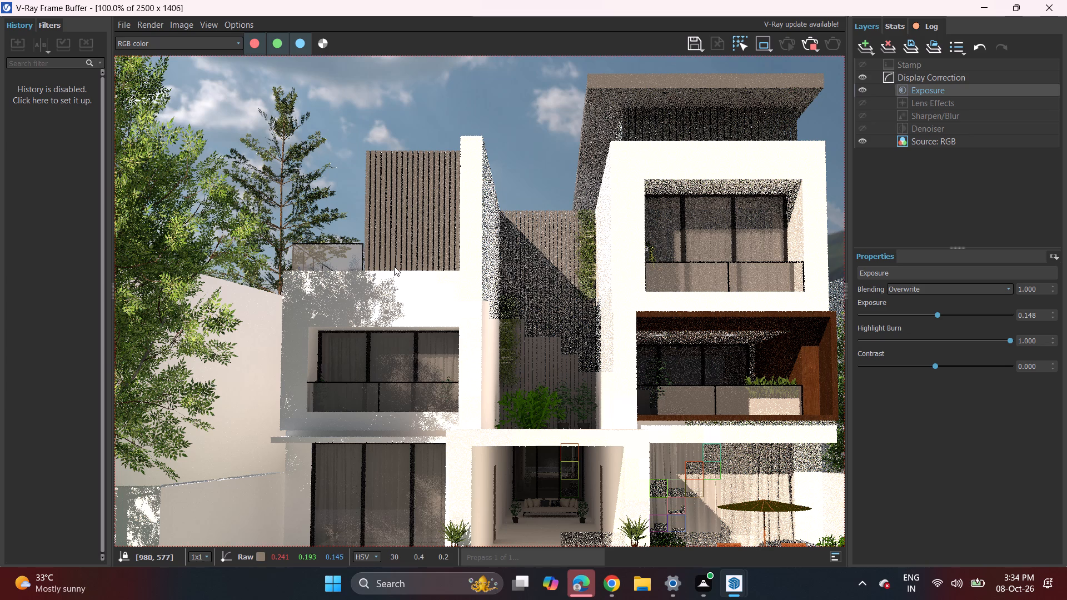
double_click(369, 253)
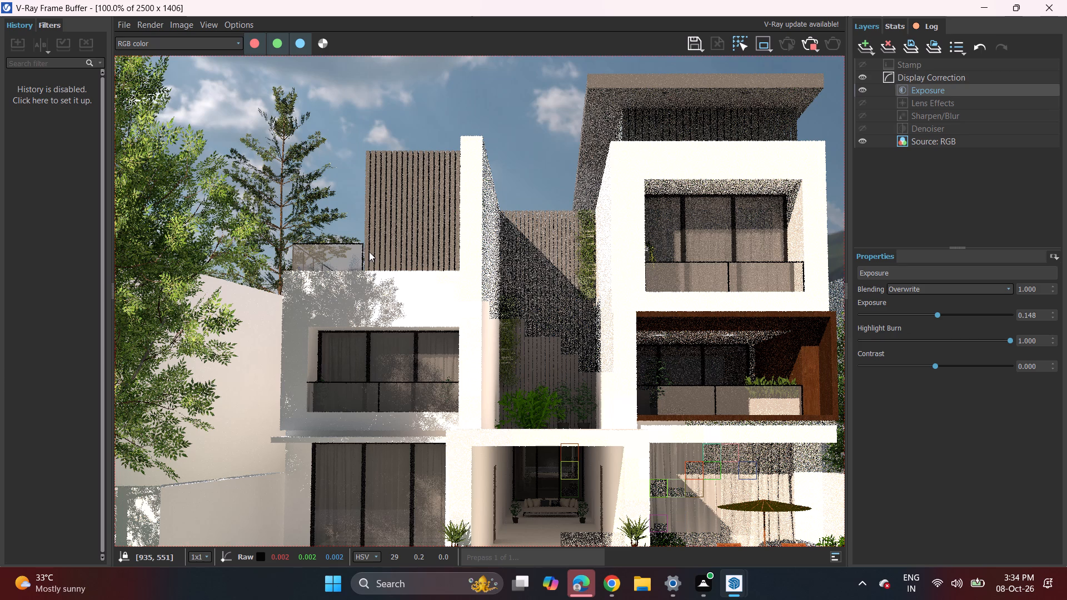
click(368, 251)
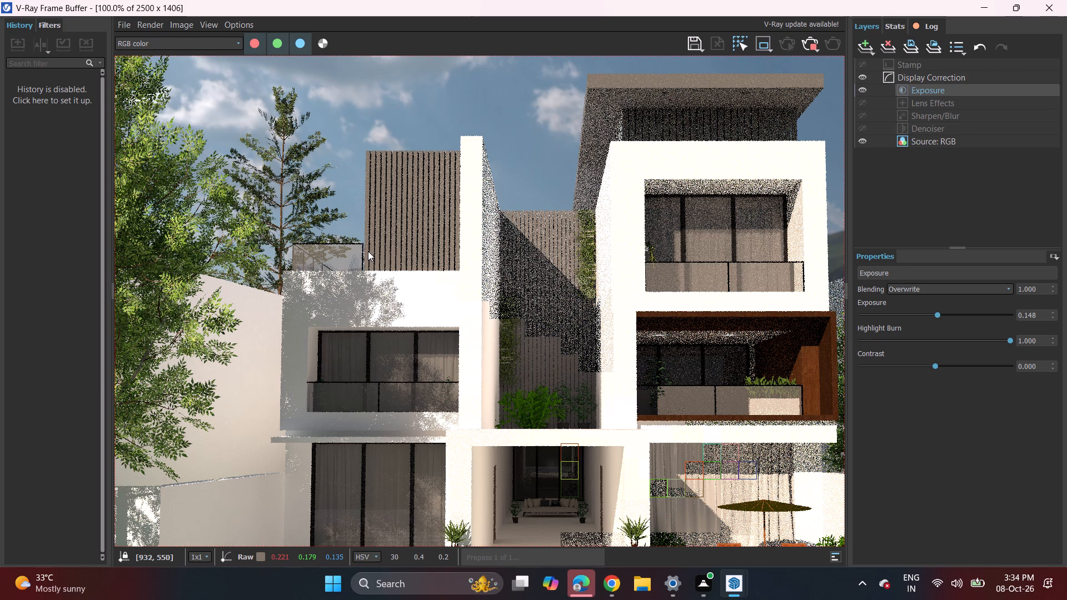
double_click(368, 251)
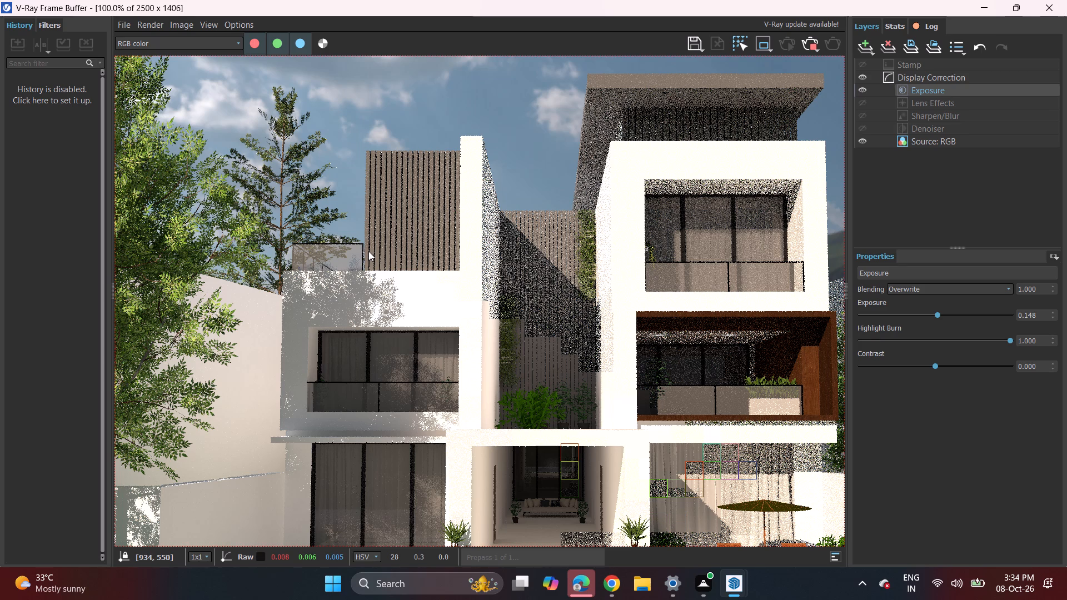
Examine the whole facade in the in-progress V-Ray render, with a close view of the large front tree's crown and the sky.
click(368, 251)
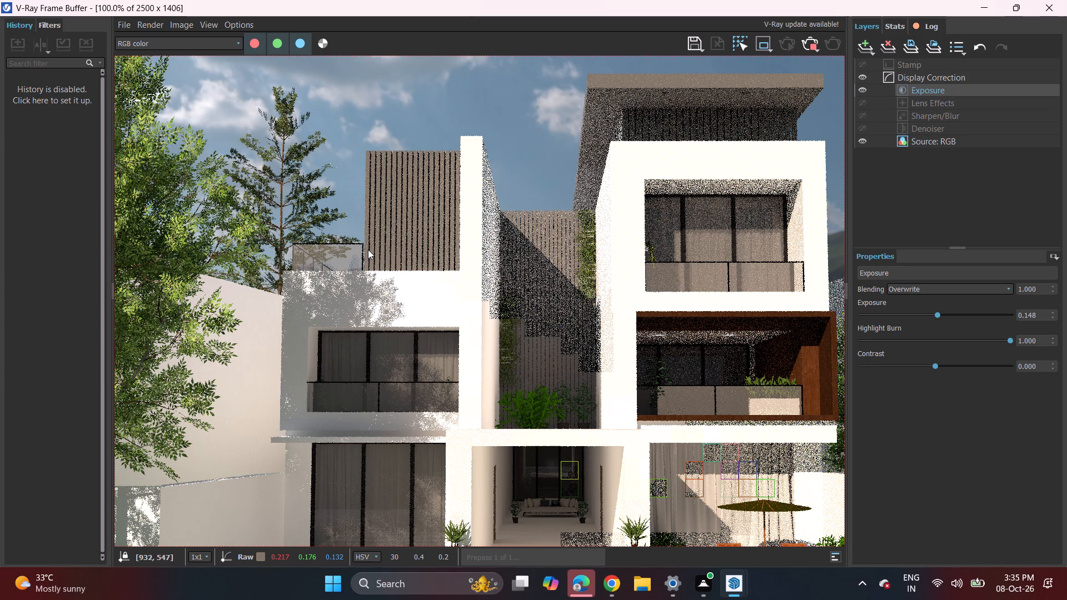
click(367, 249)
scroll(369, 242, down, 2)
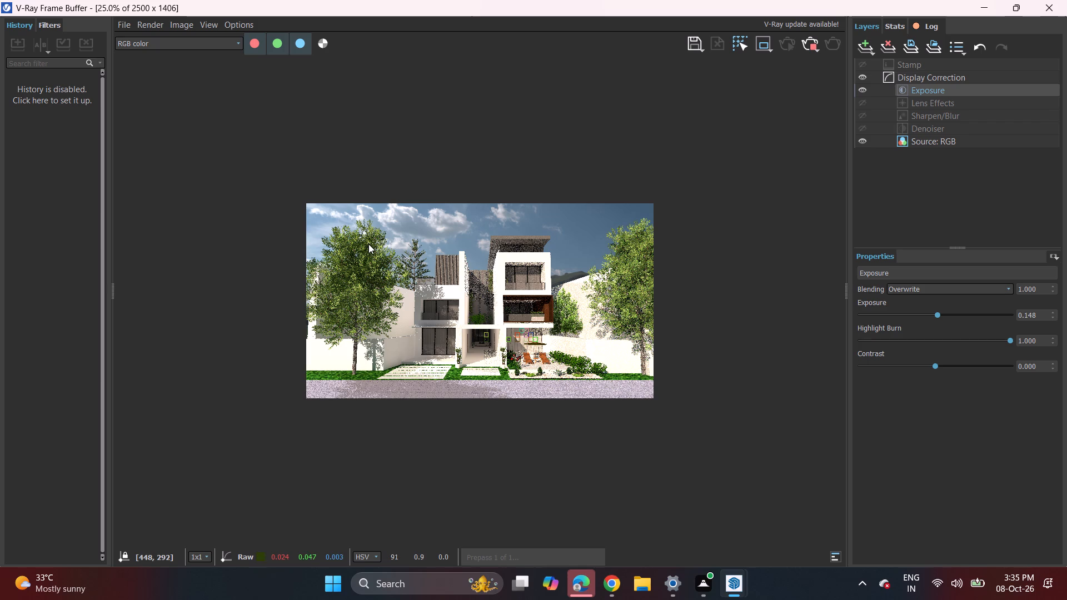
click(368, 244)
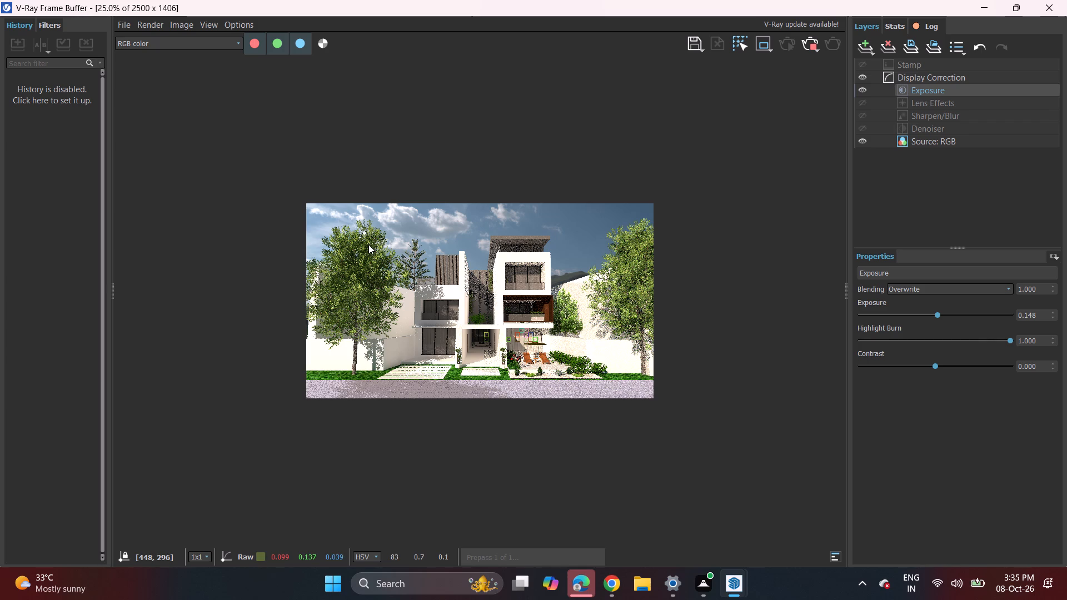
click(368, 244)
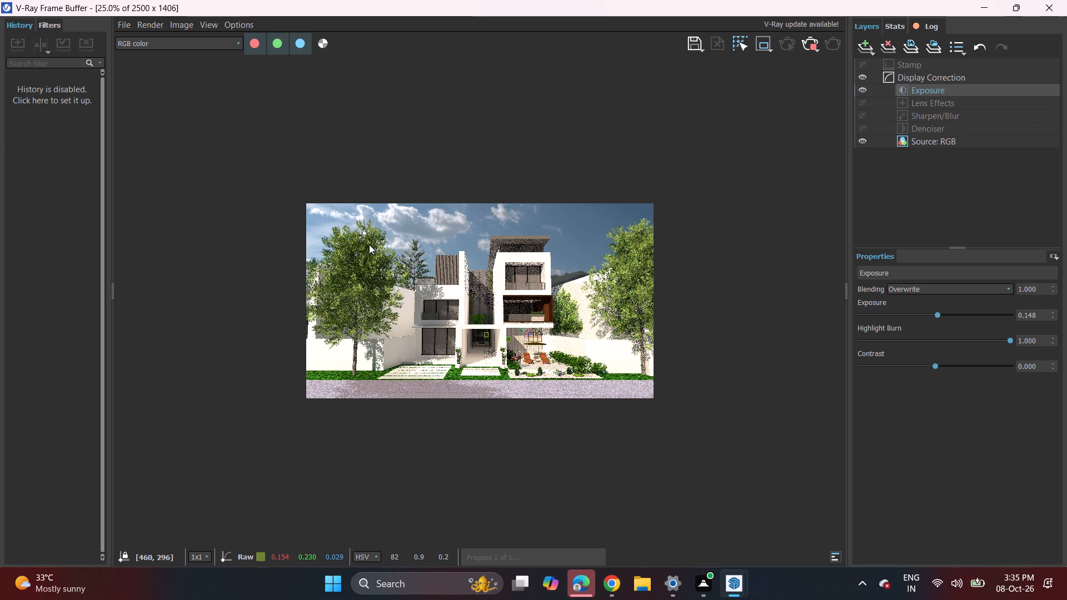
triple_click(370, 244)
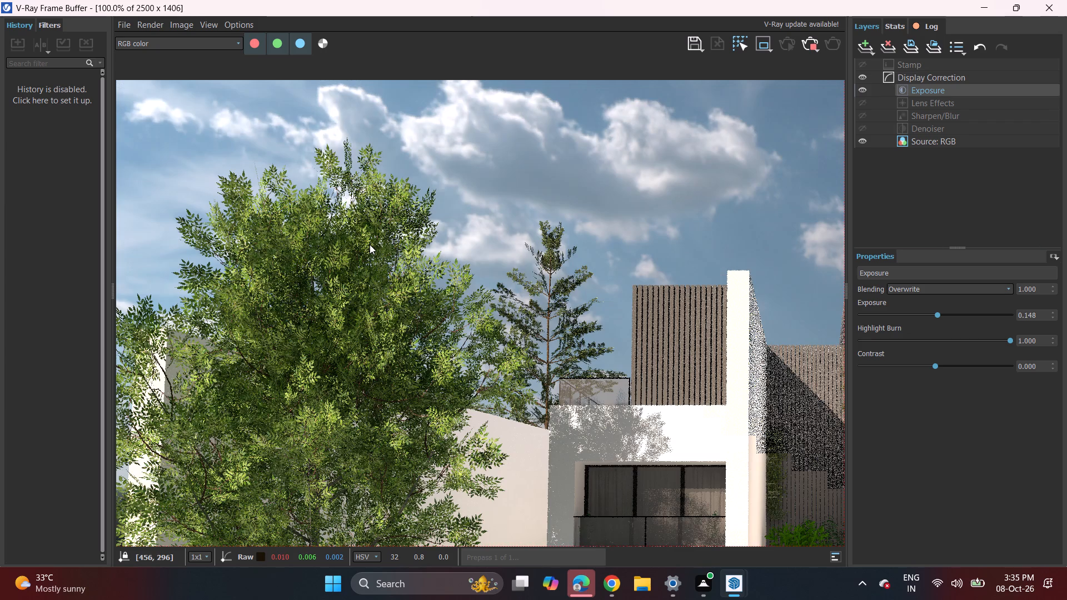
double_click(370, 244)
scroll(370, 244, down, 2)
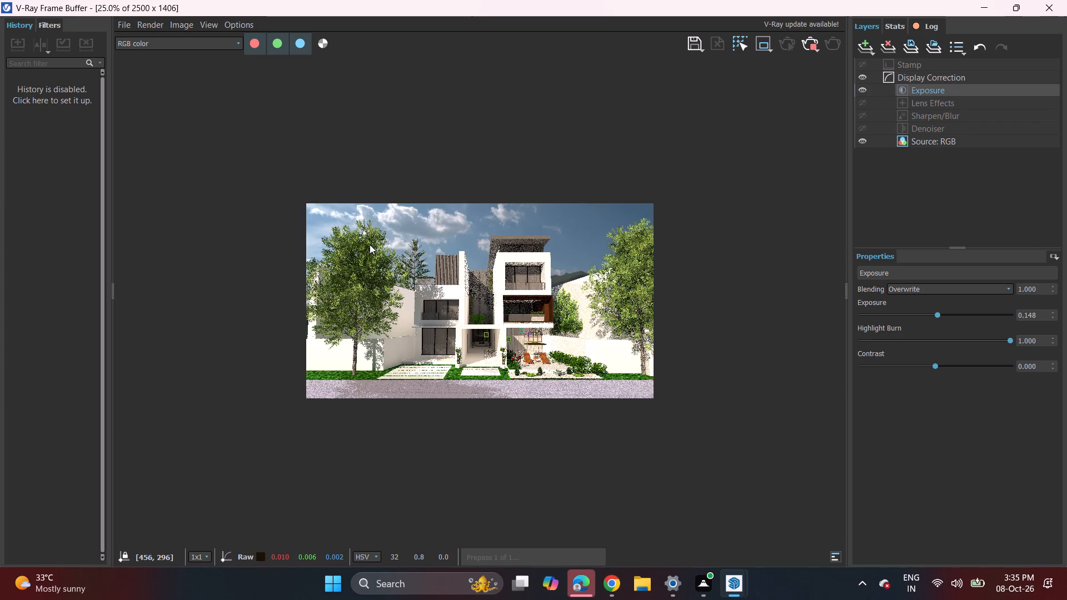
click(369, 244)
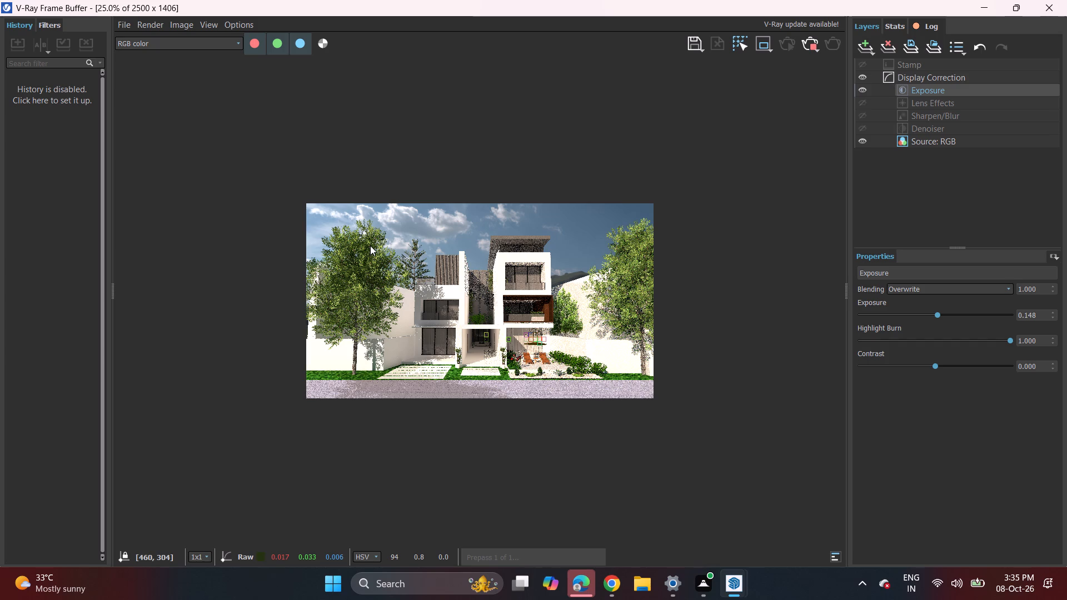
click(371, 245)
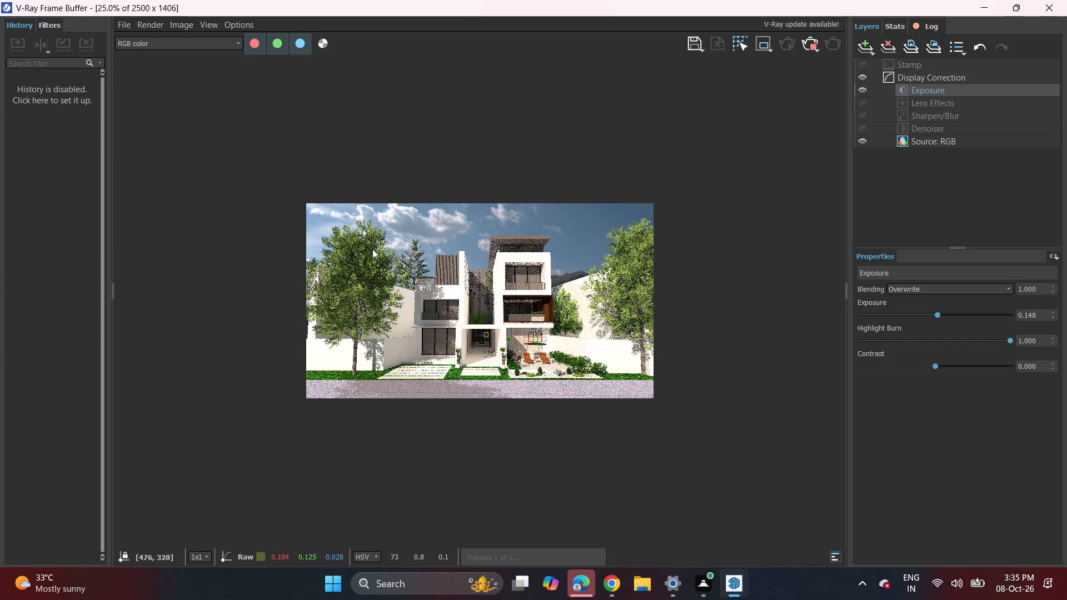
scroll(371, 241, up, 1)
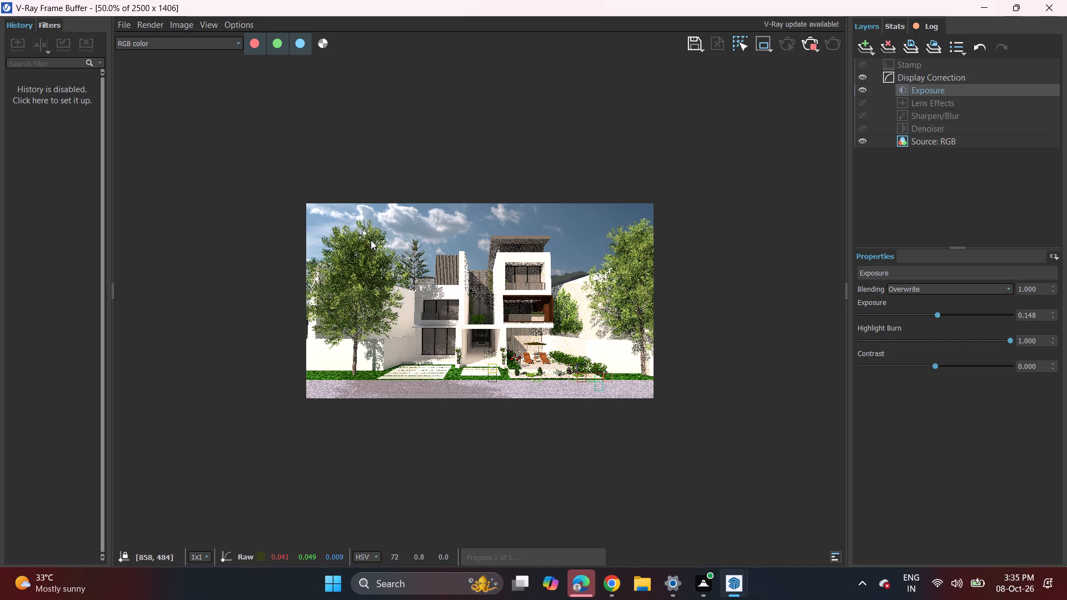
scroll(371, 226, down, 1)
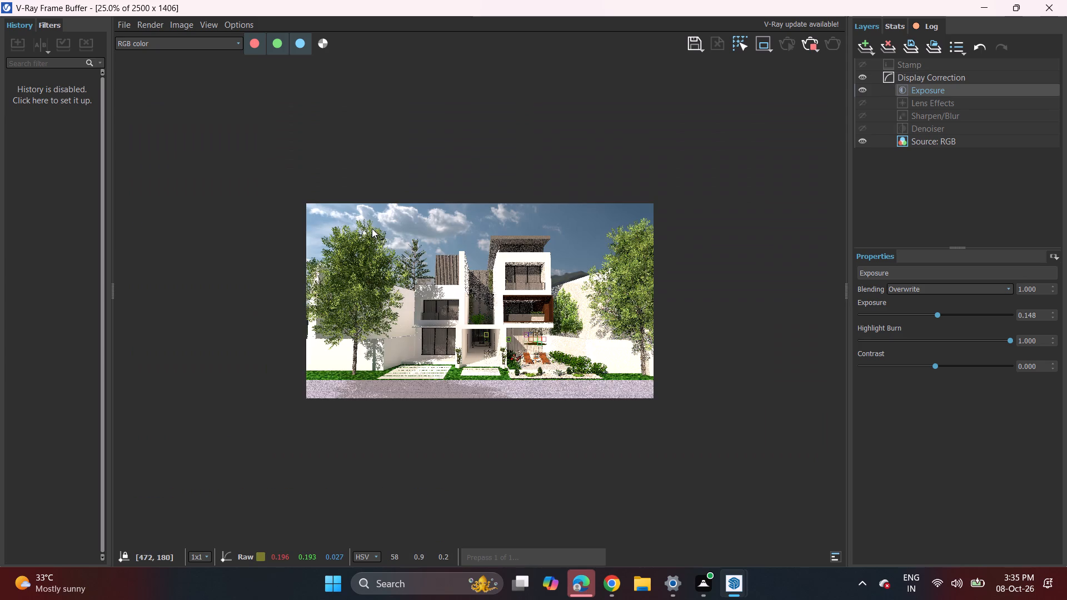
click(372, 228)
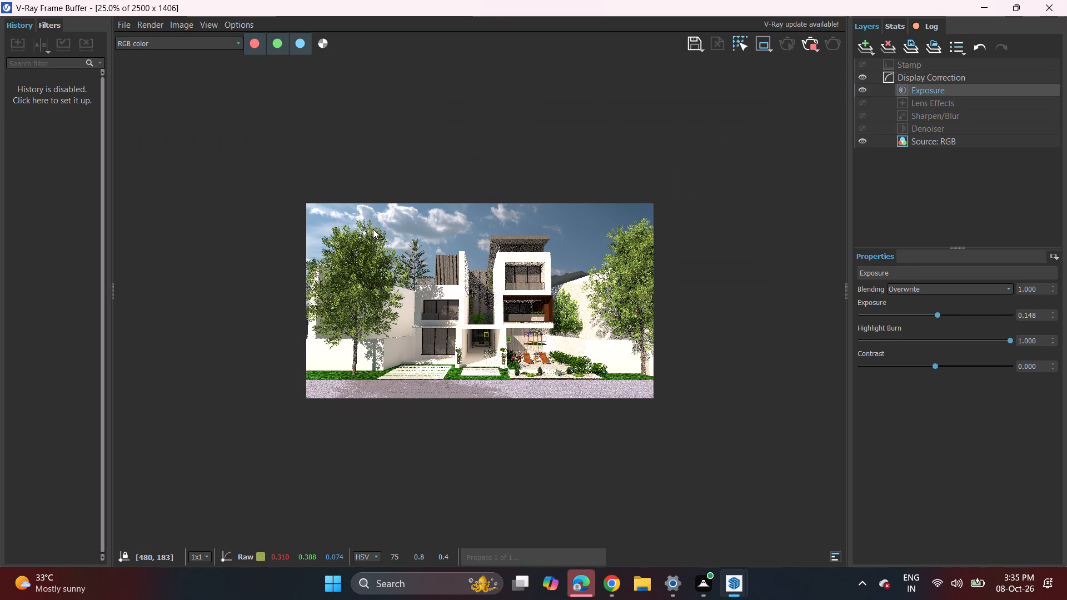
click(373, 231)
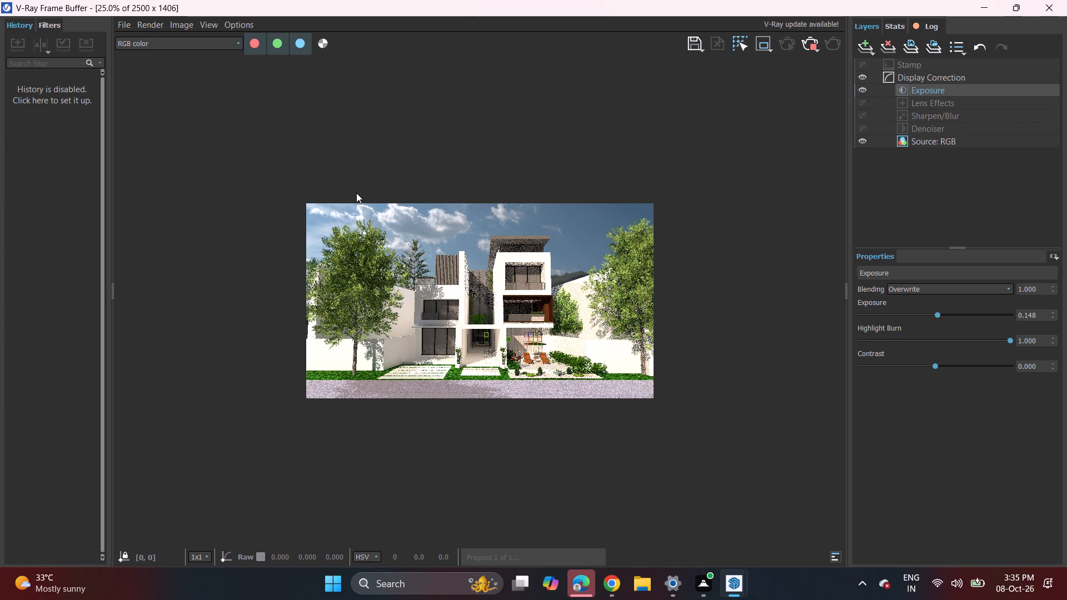
Examine the large front tree's foliage and its shadows on the boundary wall and two-storey block up close in the render.
click(351, 285)
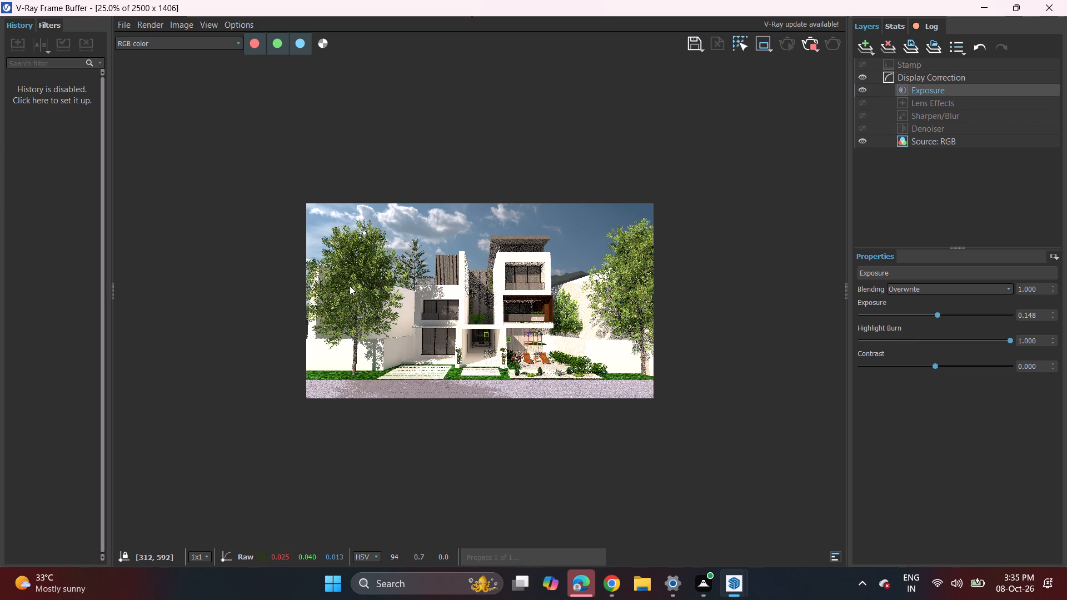
click(350, 286)
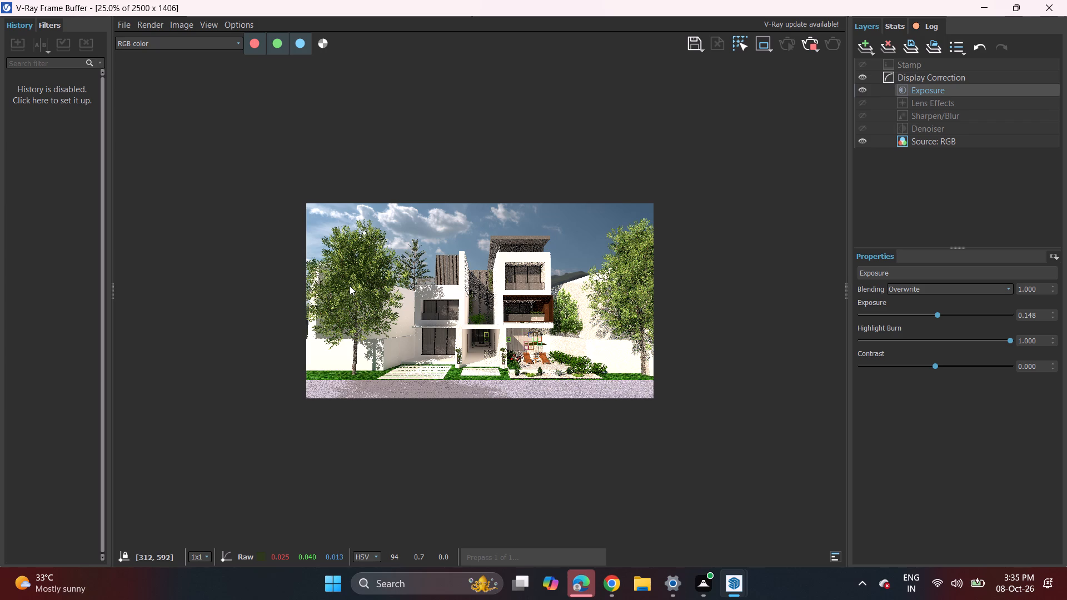
double_click(350, 286)
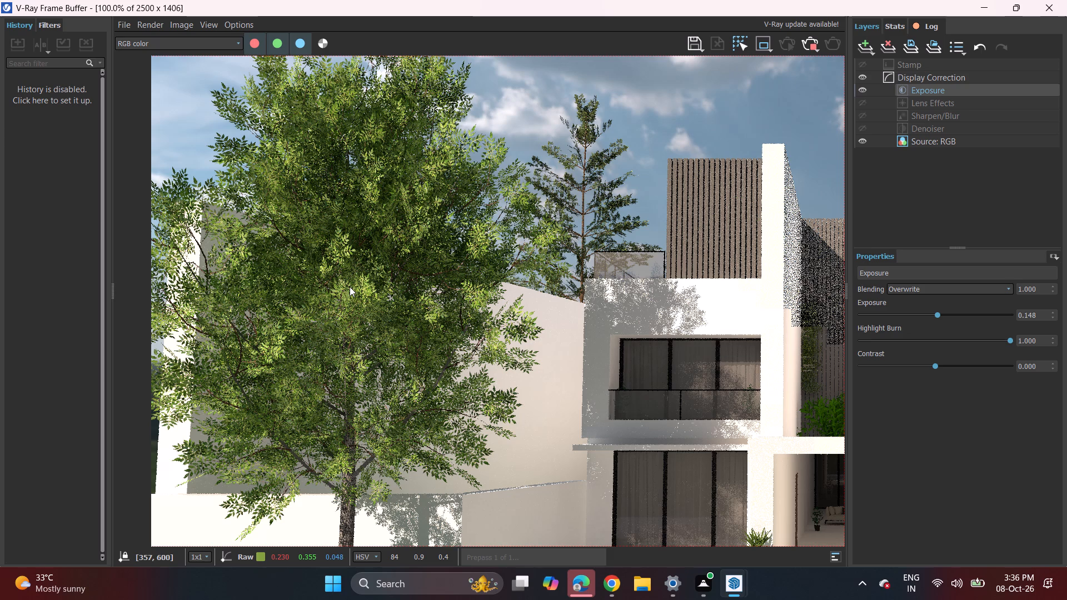
click(350, 287)
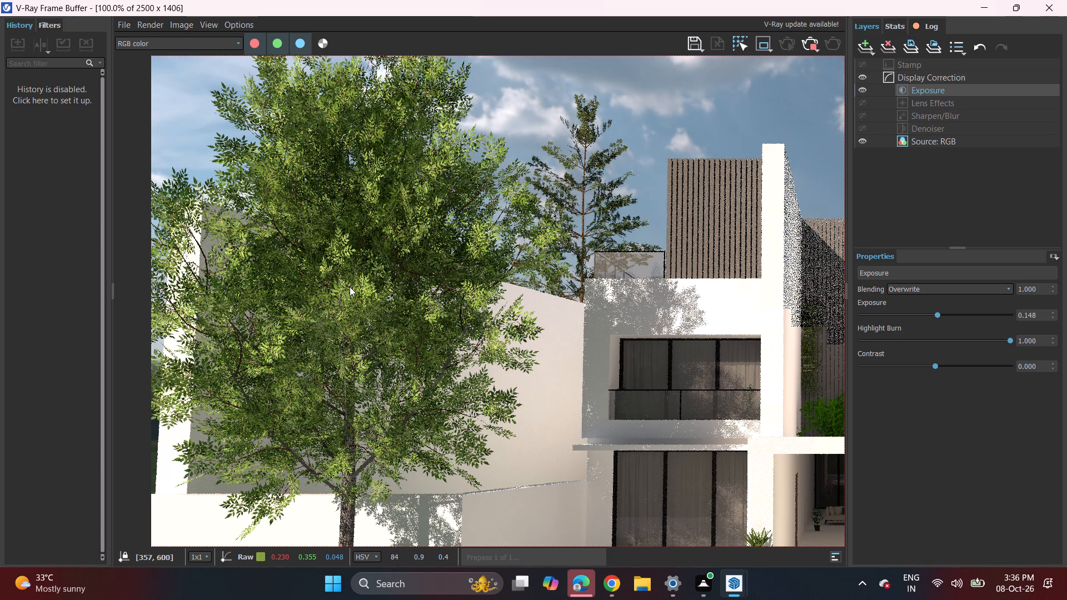
click(350, 287)
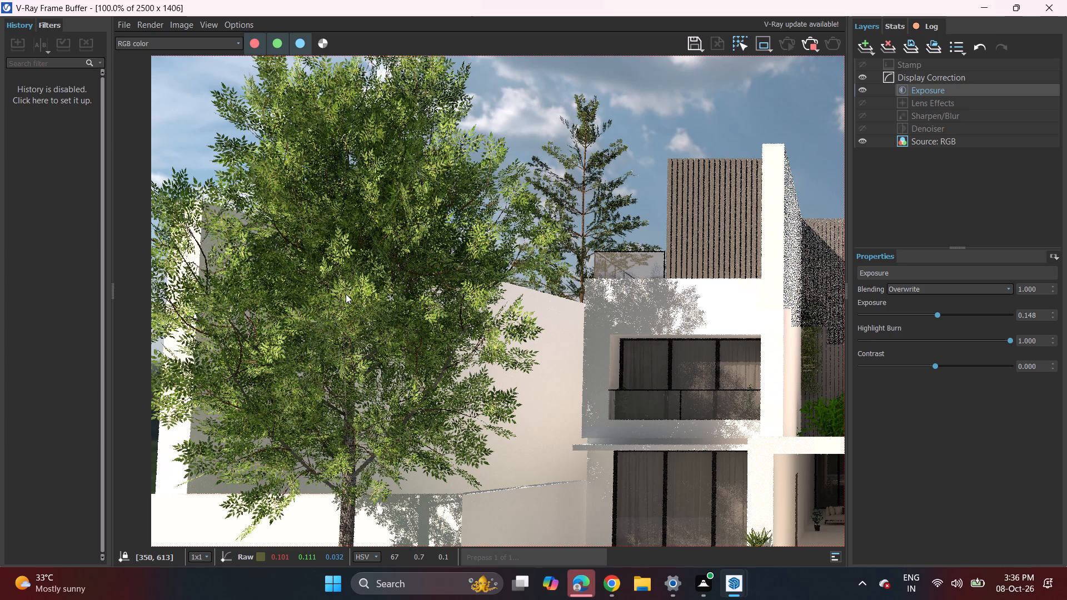
click(346, 293)
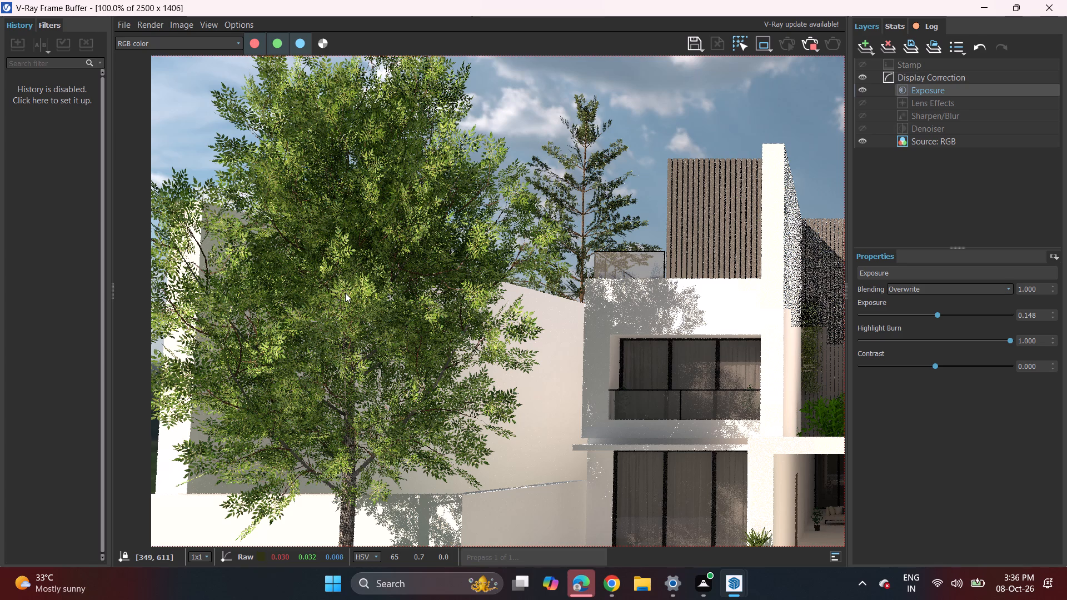
click(345, 293)
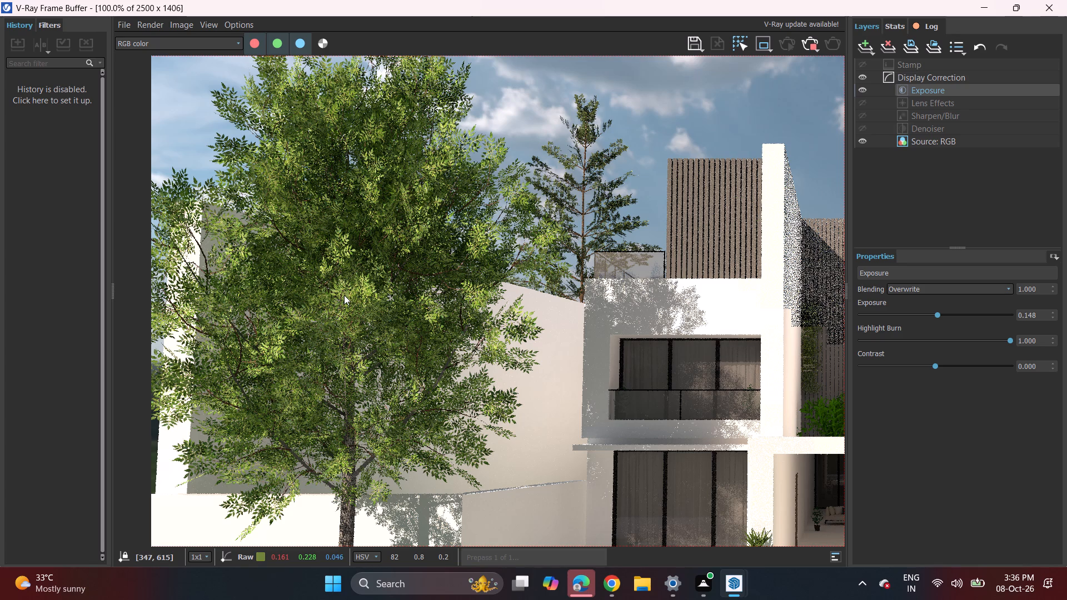
double_click(344, 295)
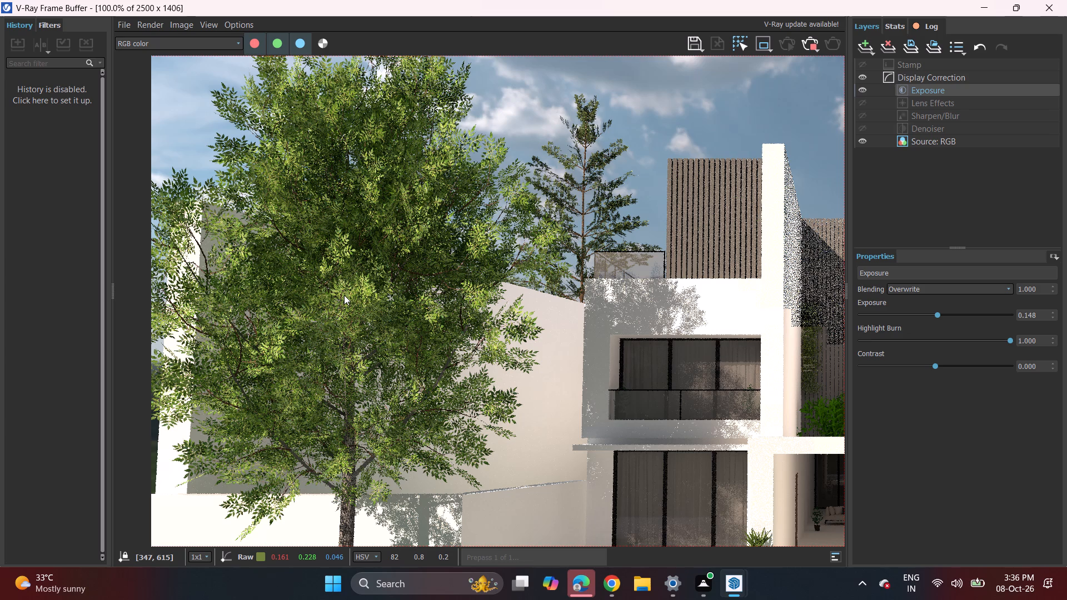
click(344, 295)
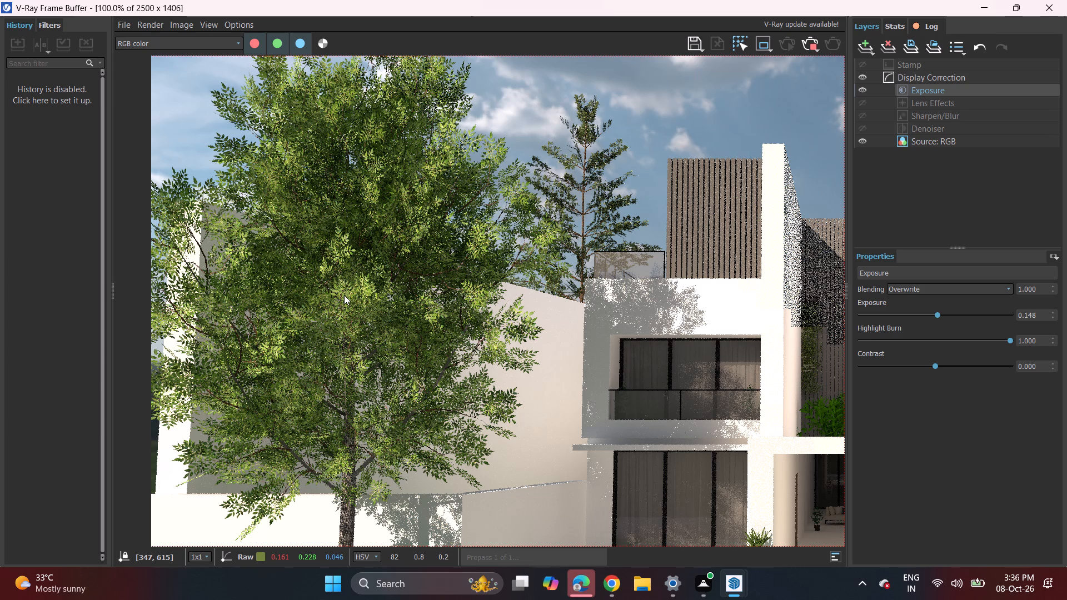
click(344, 295)
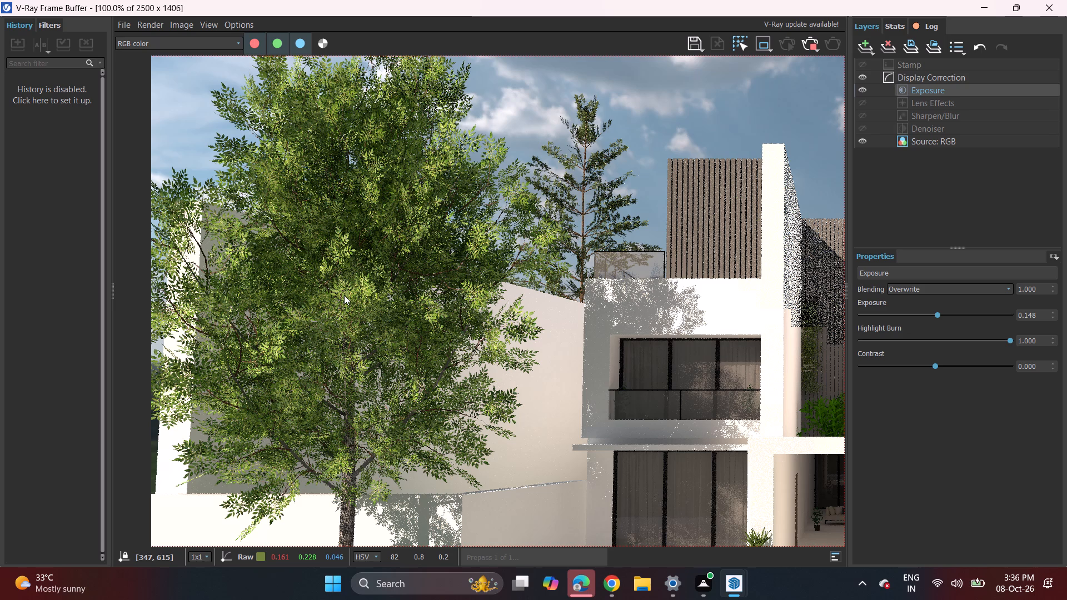
scroll(344, 295, down, 2)
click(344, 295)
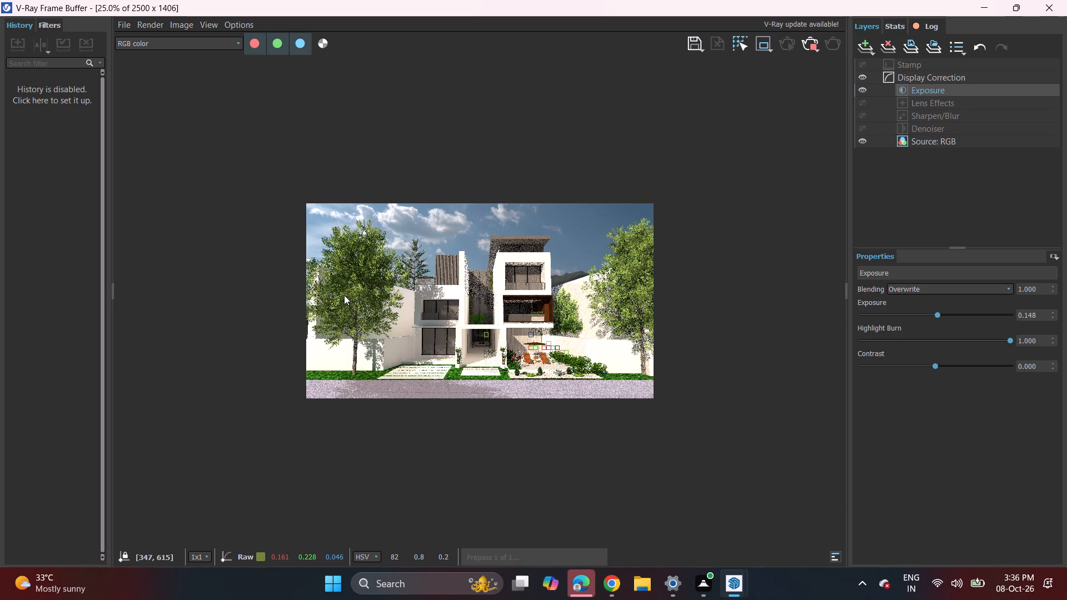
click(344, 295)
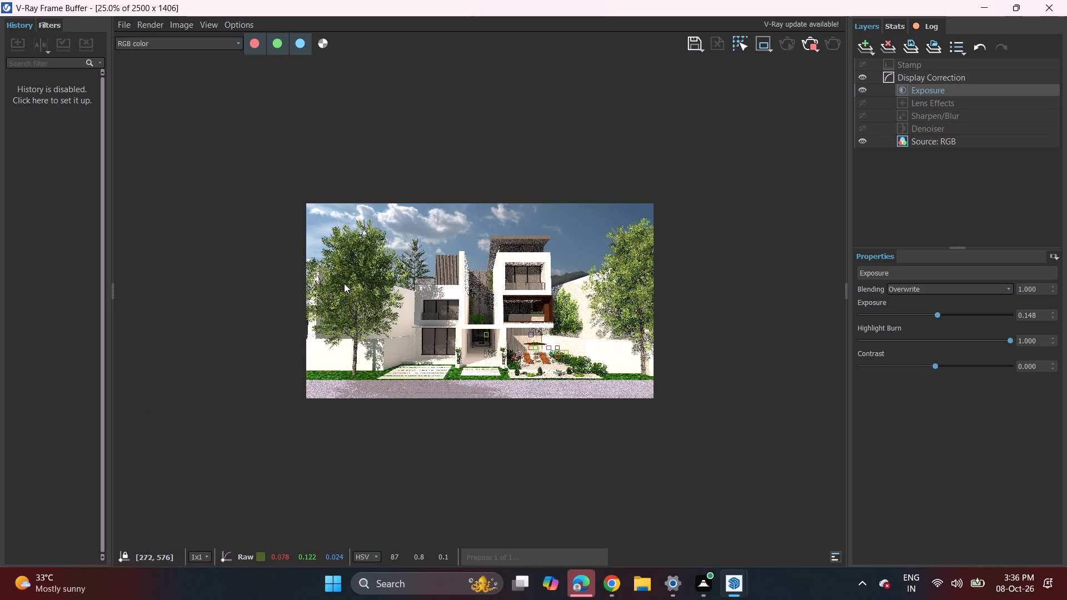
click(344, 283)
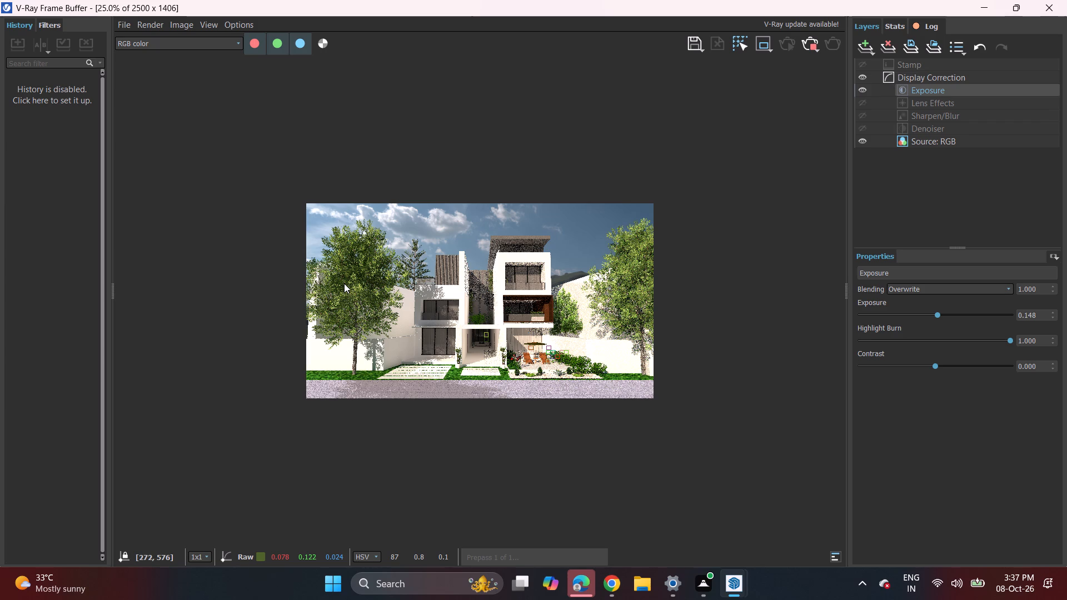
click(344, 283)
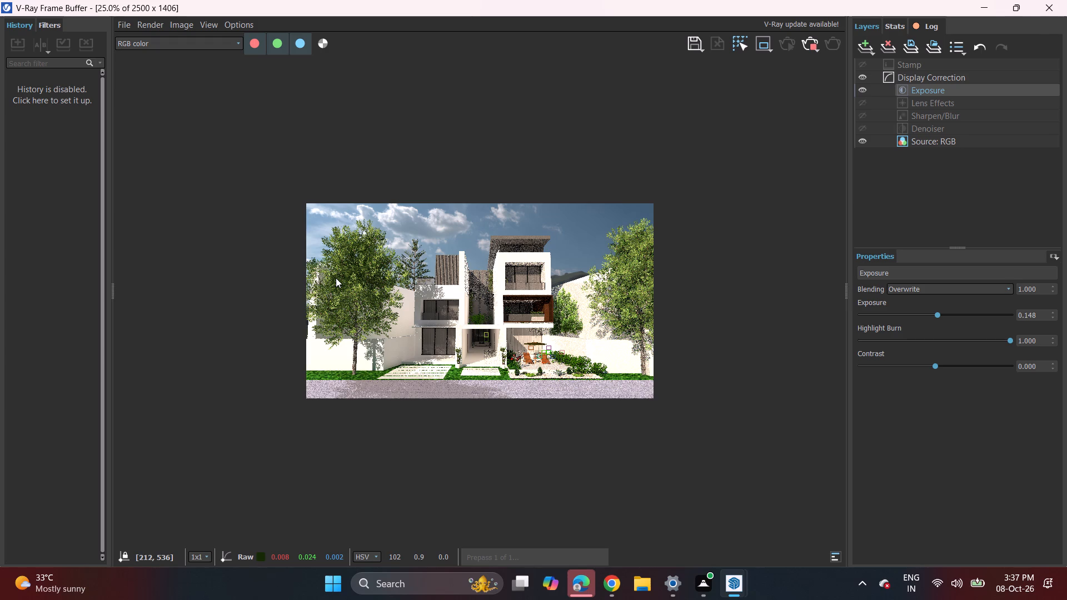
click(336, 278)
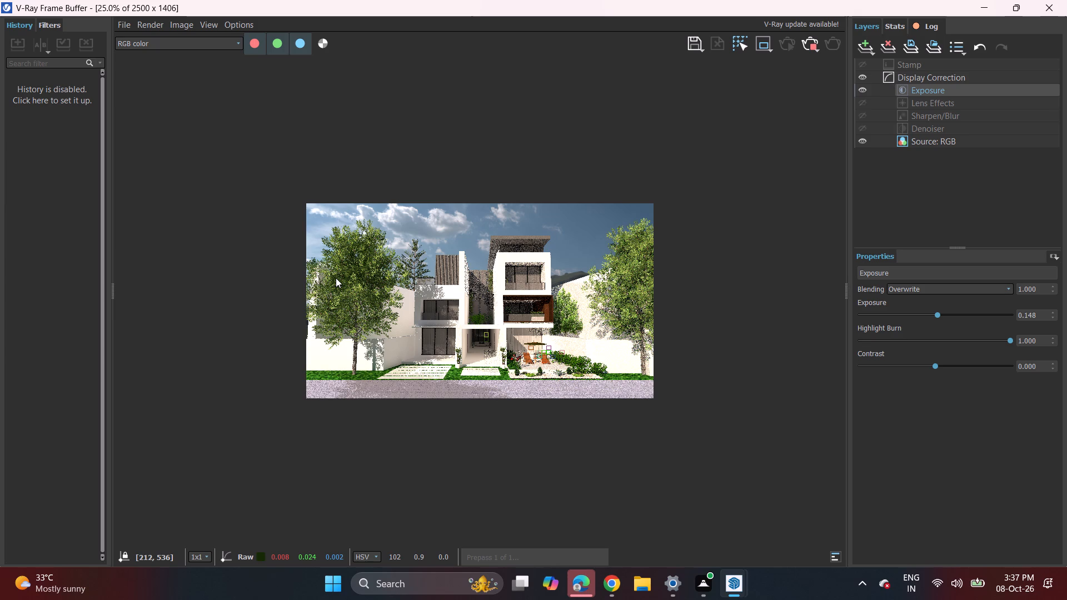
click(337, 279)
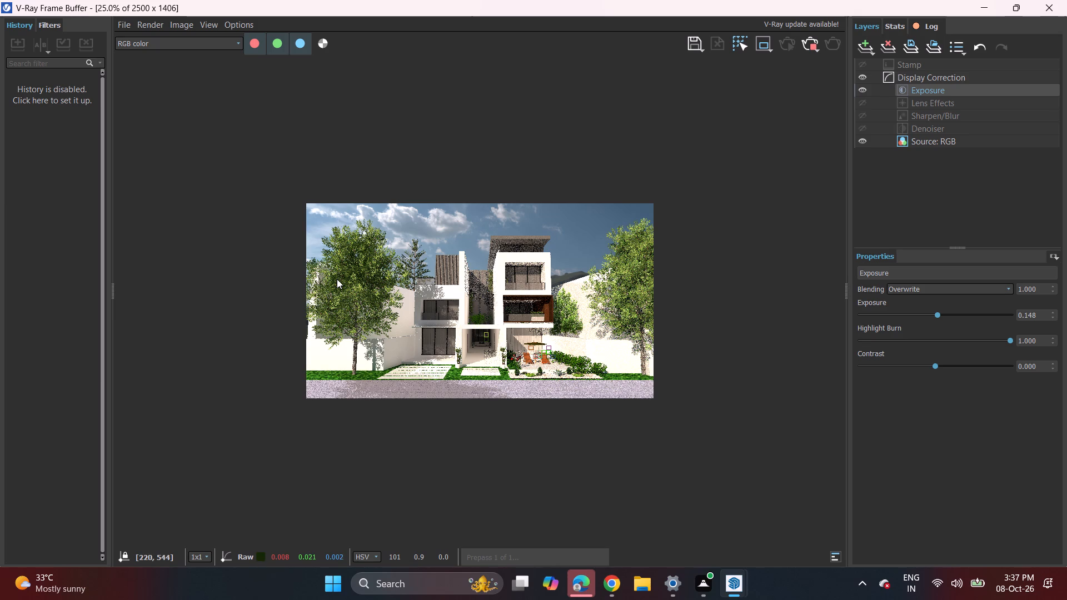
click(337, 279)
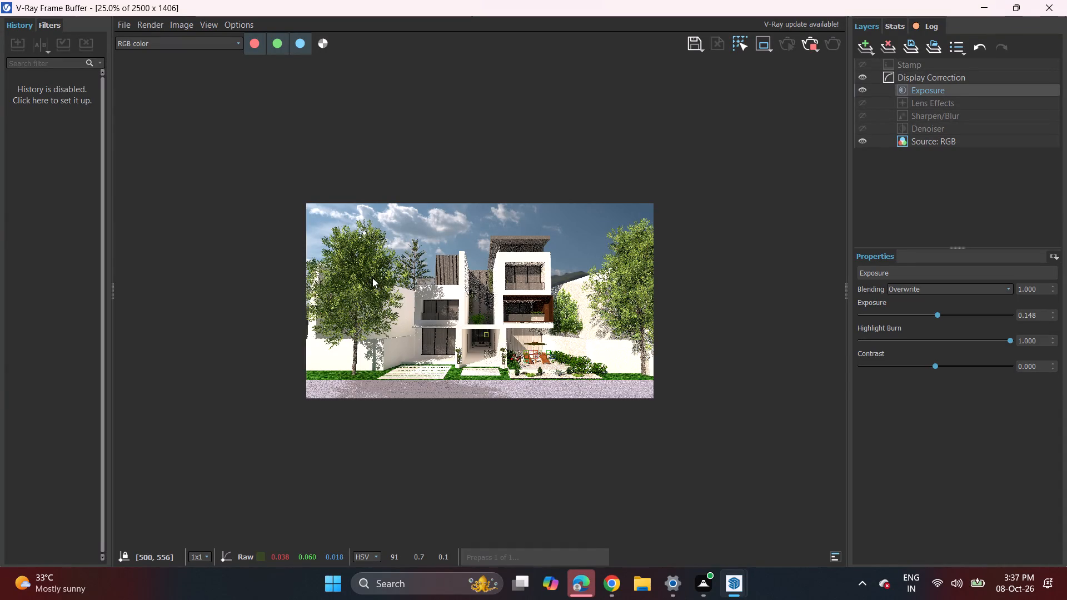
Examine the large front tree and the adjacent two-storey block's windows up close again in the in-progress render.
click(370, 278)
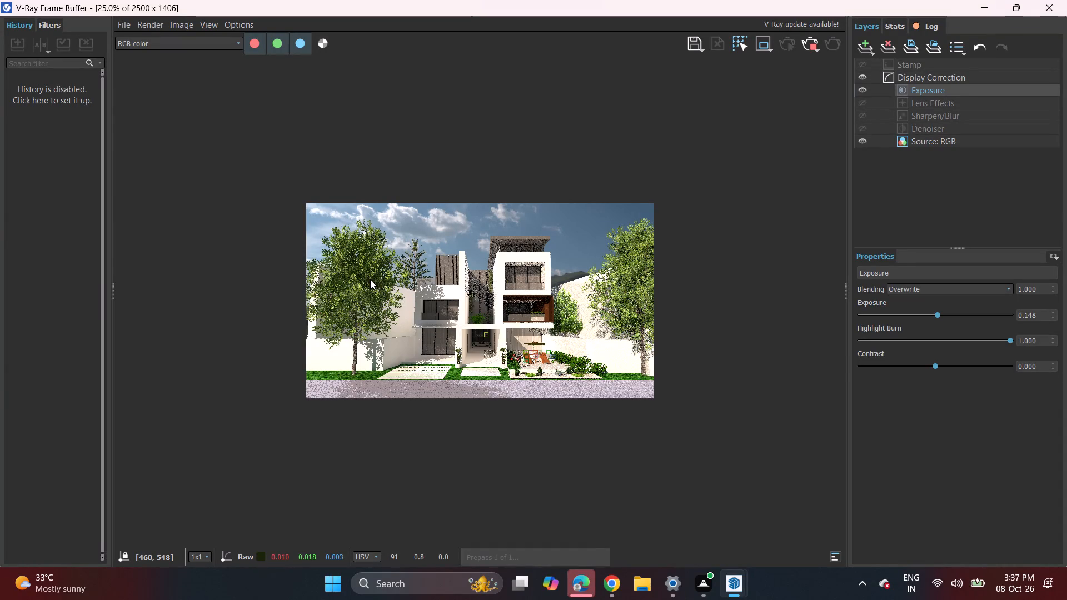
double_click(371, 280)
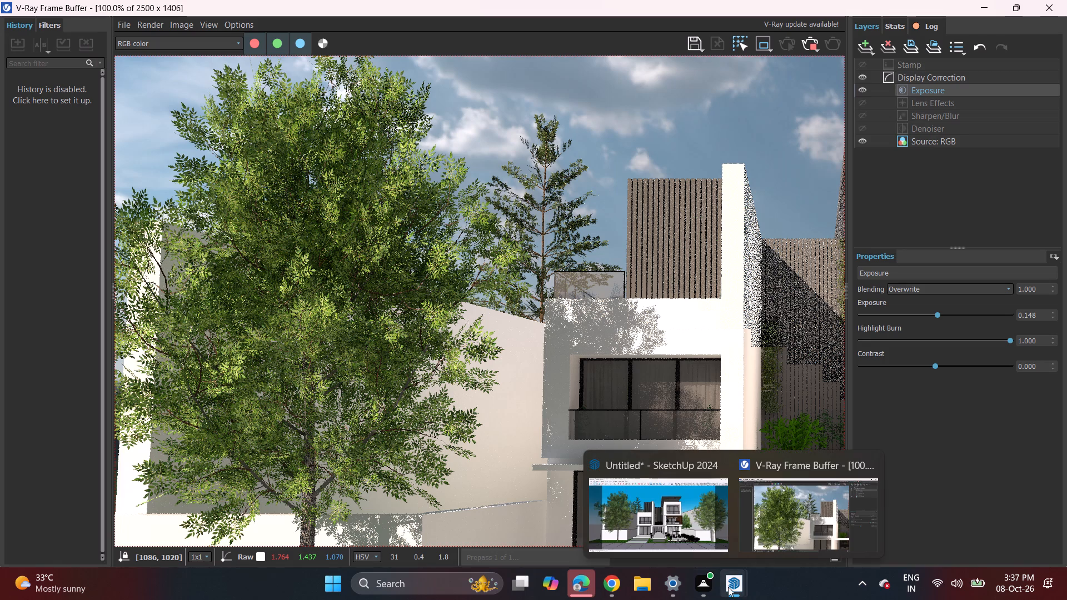
click(481, 394)
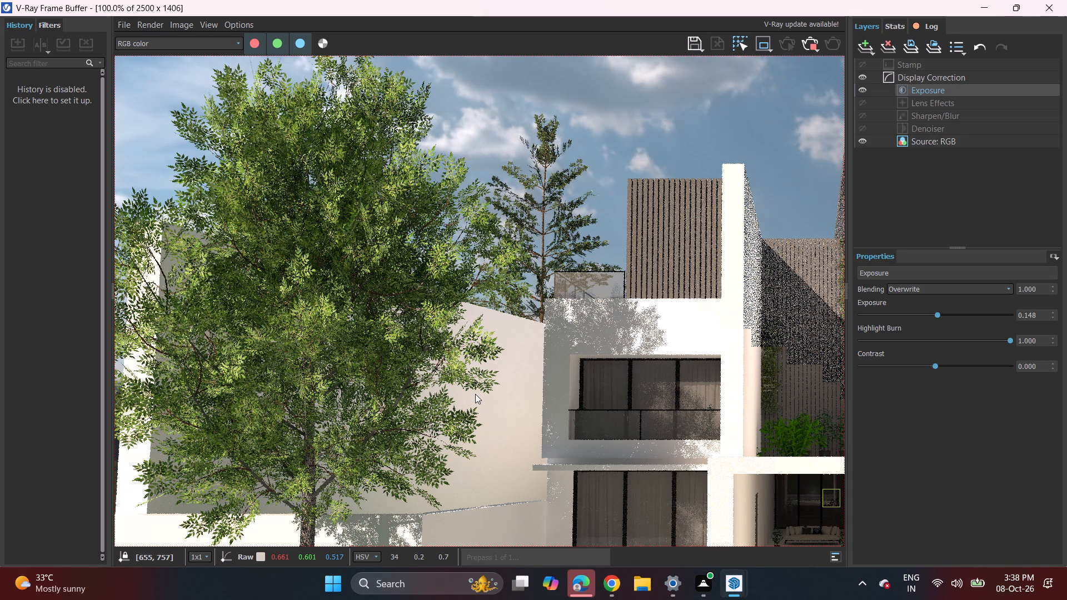
click(471, 404)
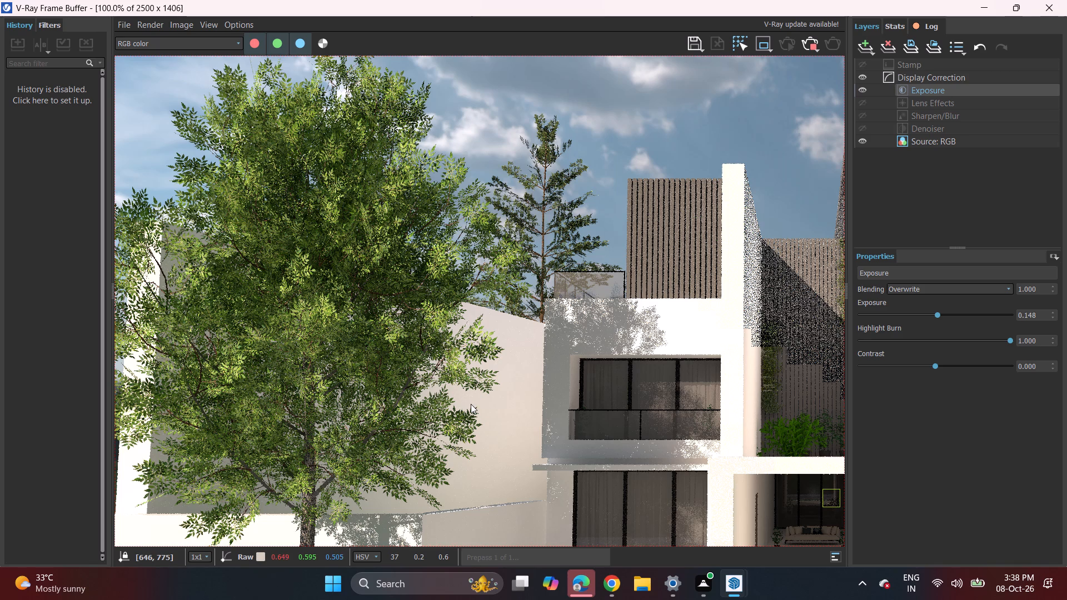
click(471, 404)
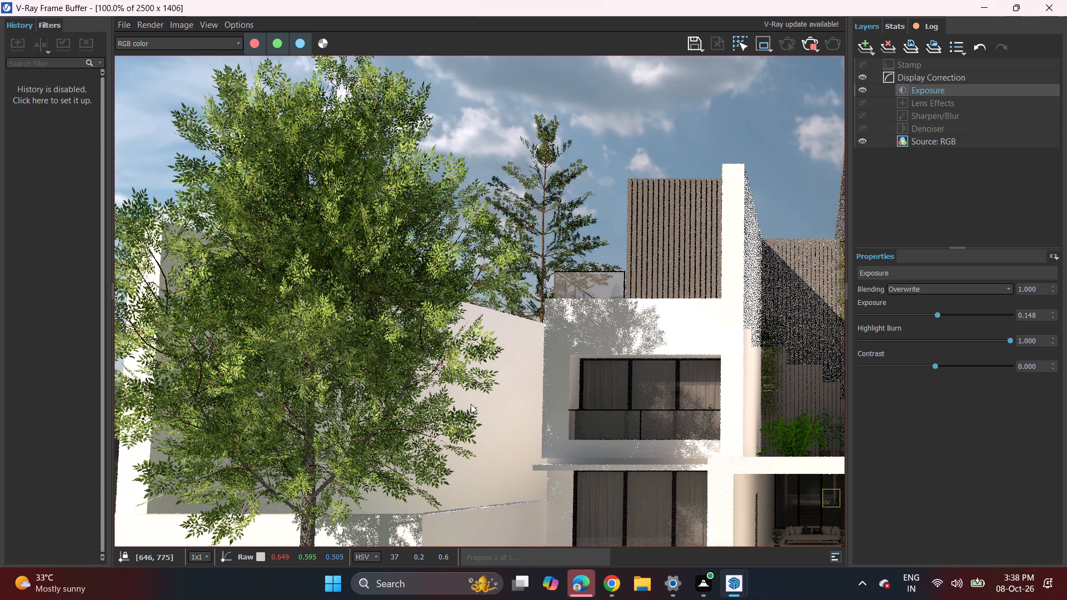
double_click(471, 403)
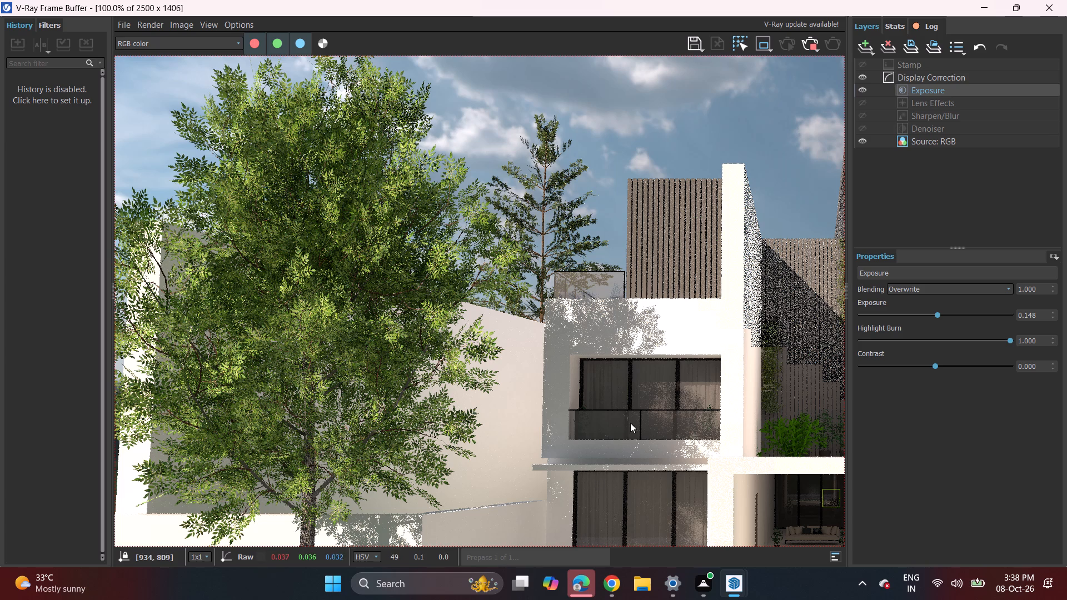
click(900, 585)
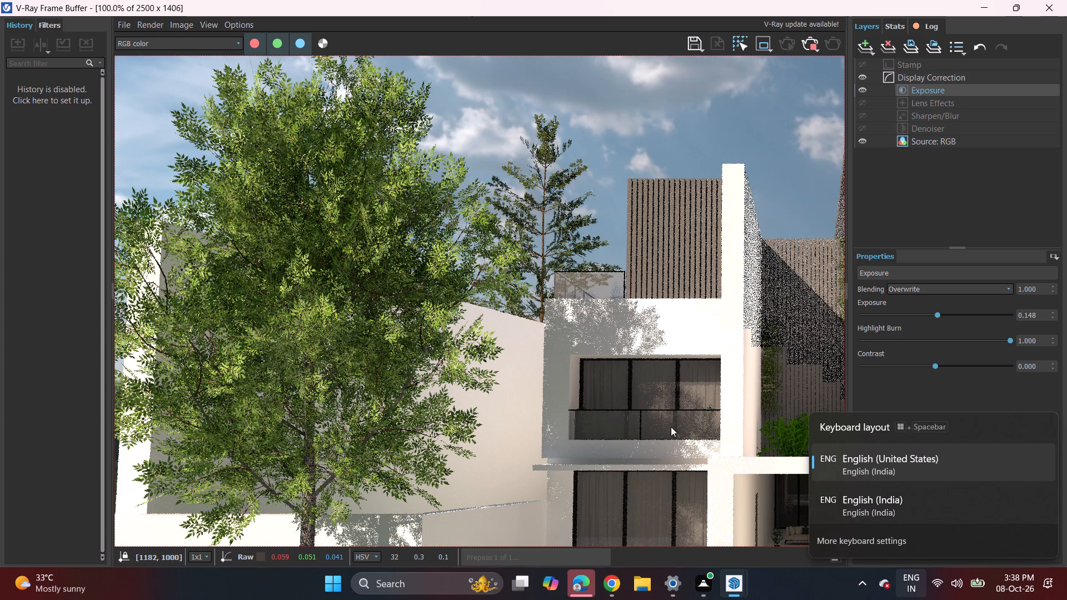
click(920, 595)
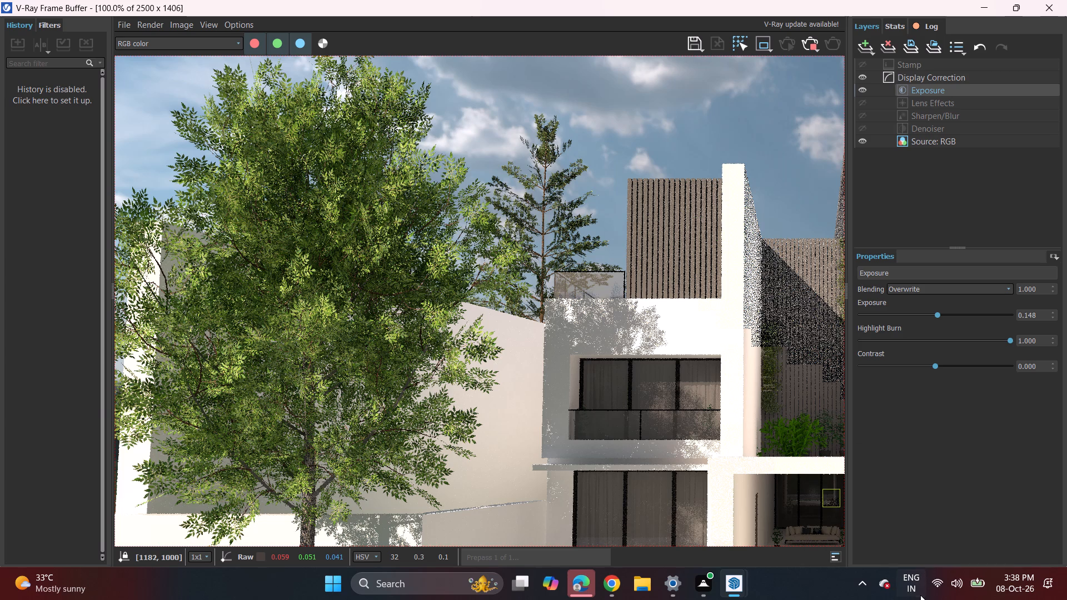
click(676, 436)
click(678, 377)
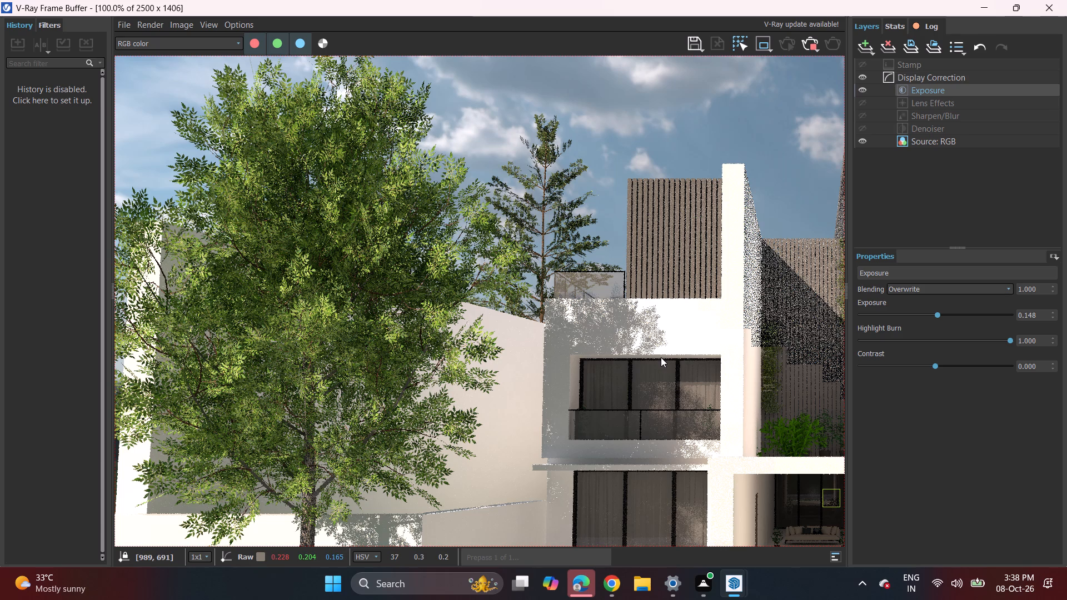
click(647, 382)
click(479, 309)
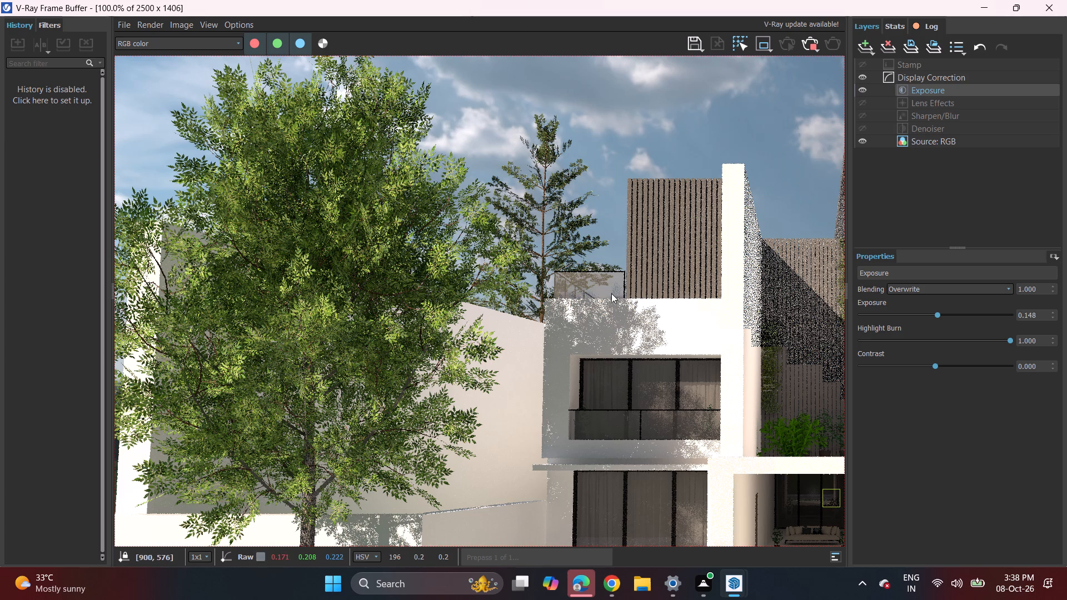
Examine the whole facade in the in-progress V-Ray render, with a close view of the parasol patio and the balcony above it.
scroll(621, 289, down, 4)
scroll(588, 291, up, 1)
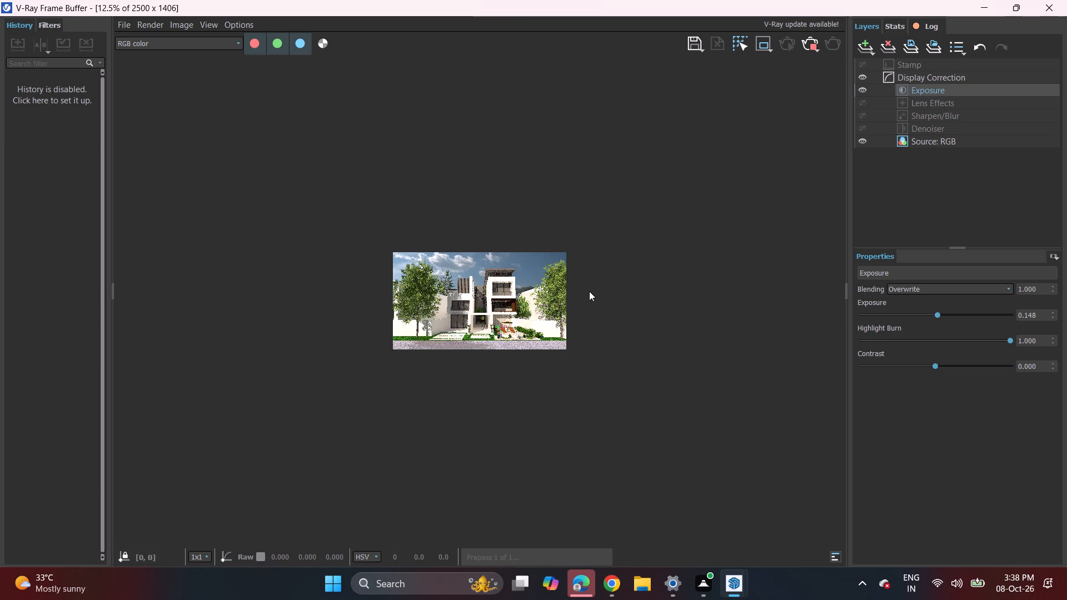
scroll(589, 291, up, 2)
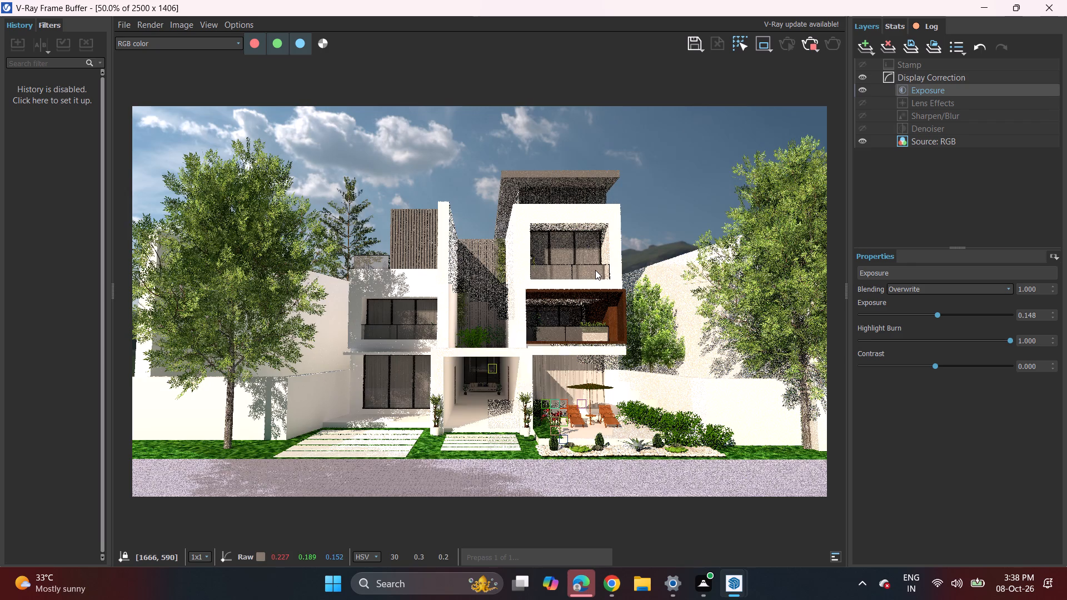
scroll(598, 271, down, 1)
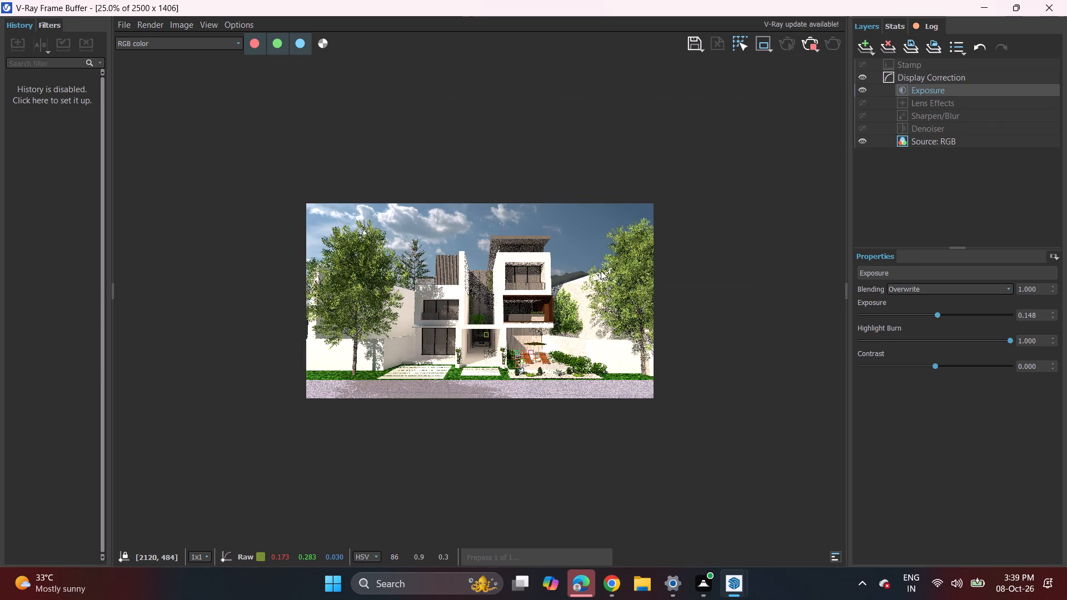
scroll(602, 273, up, 1)
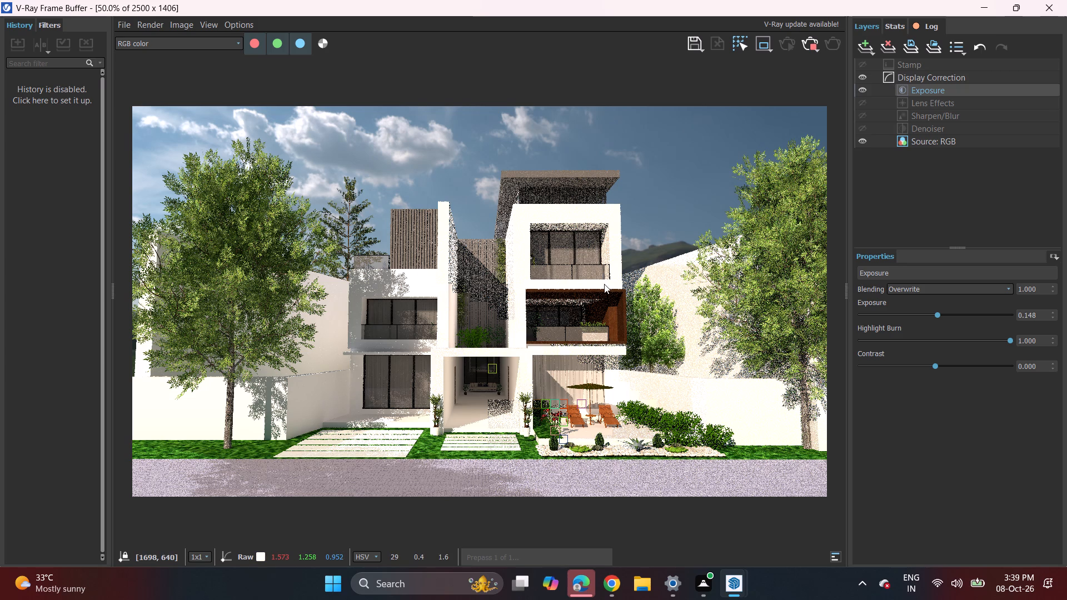
click(604, 285)
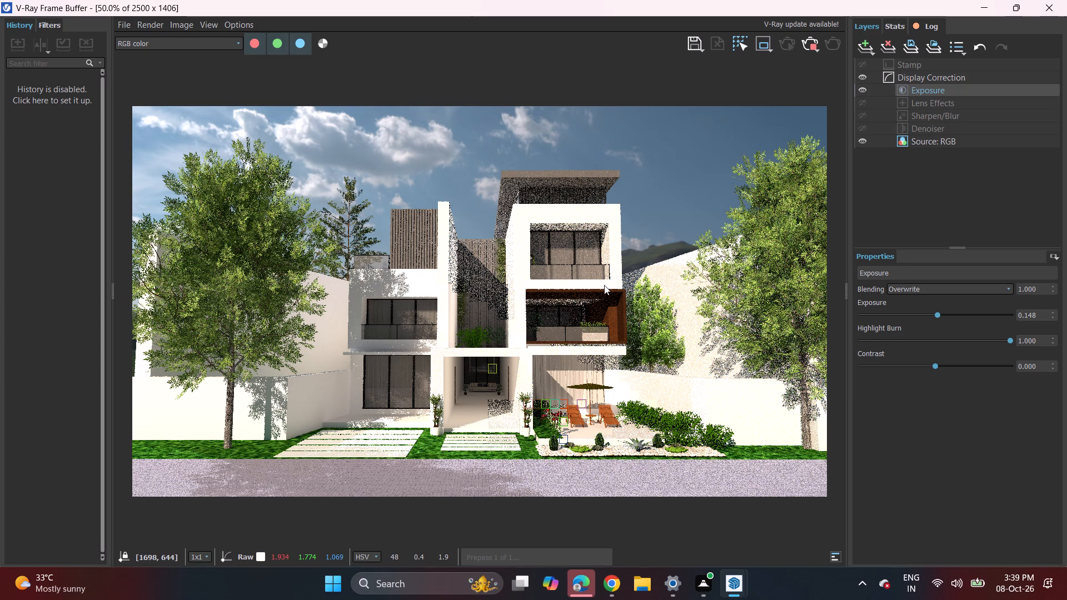
click(604, 285)
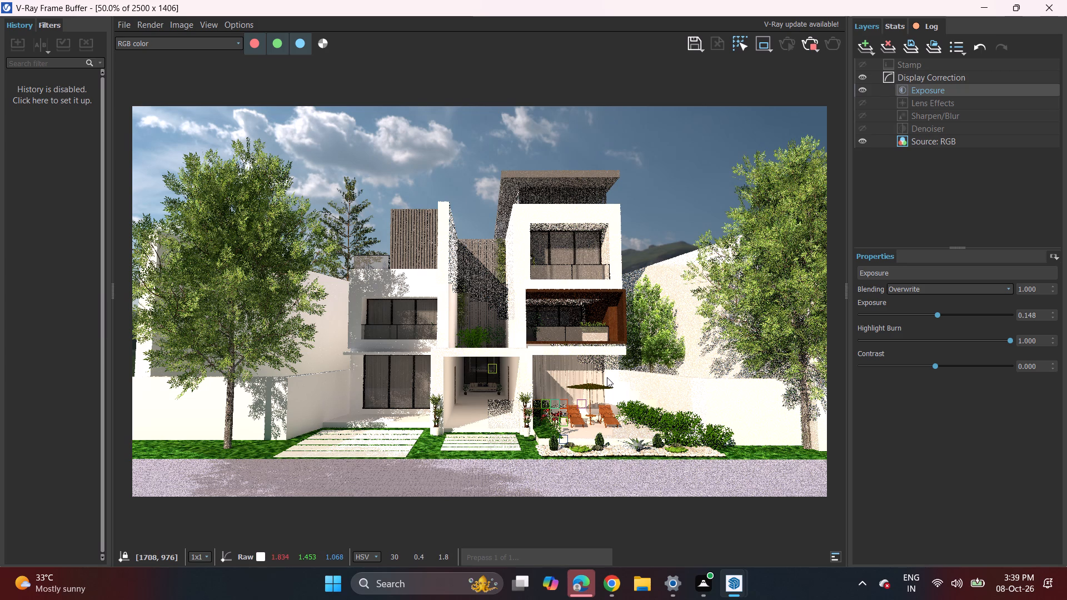
scroll(607, 377, up, 2)
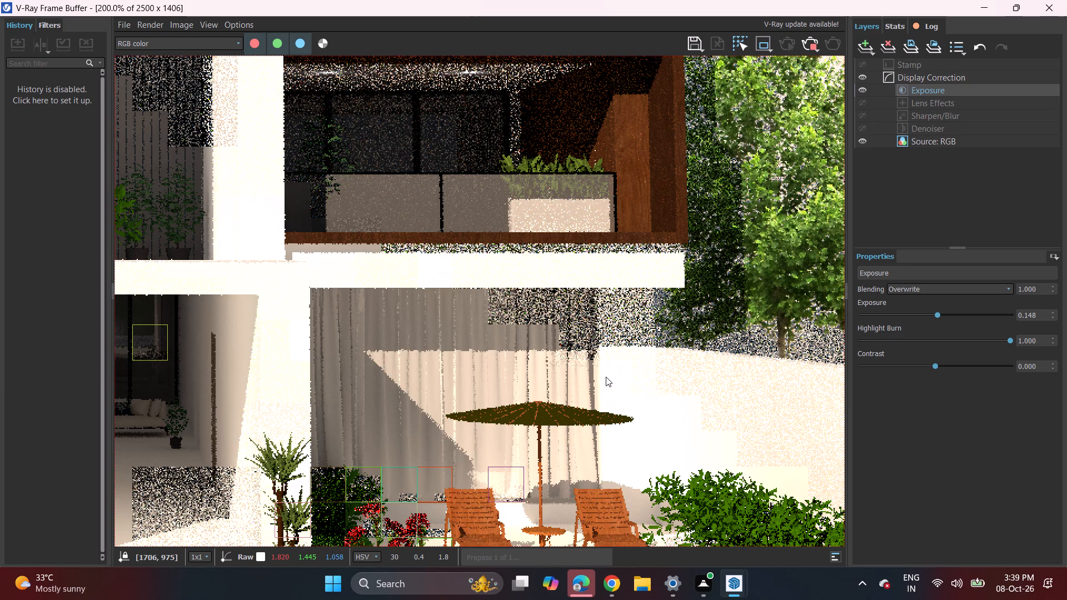
scroll(606, 377, down, 2)
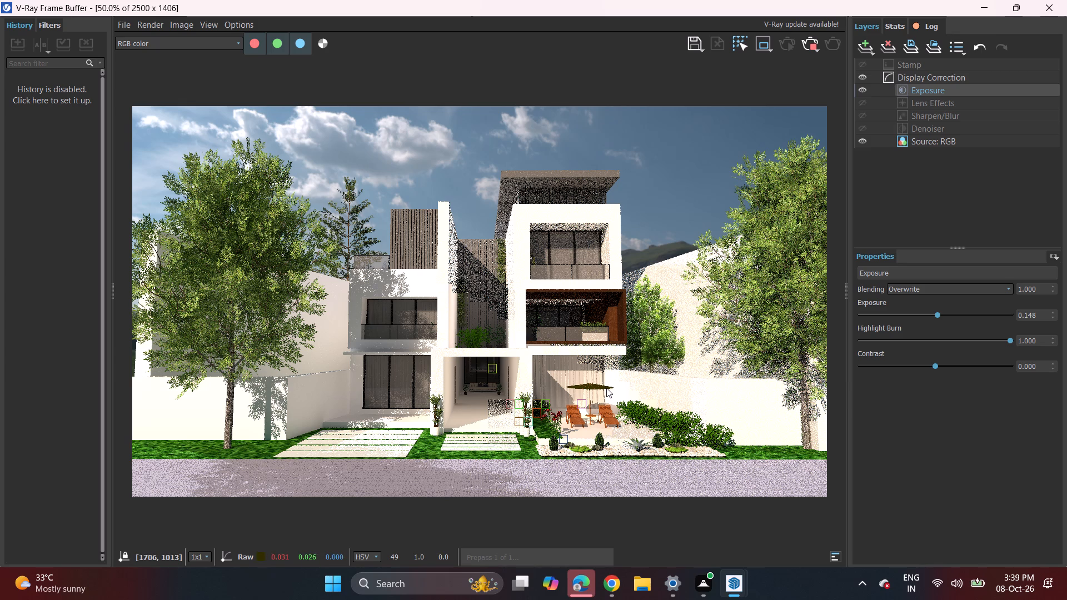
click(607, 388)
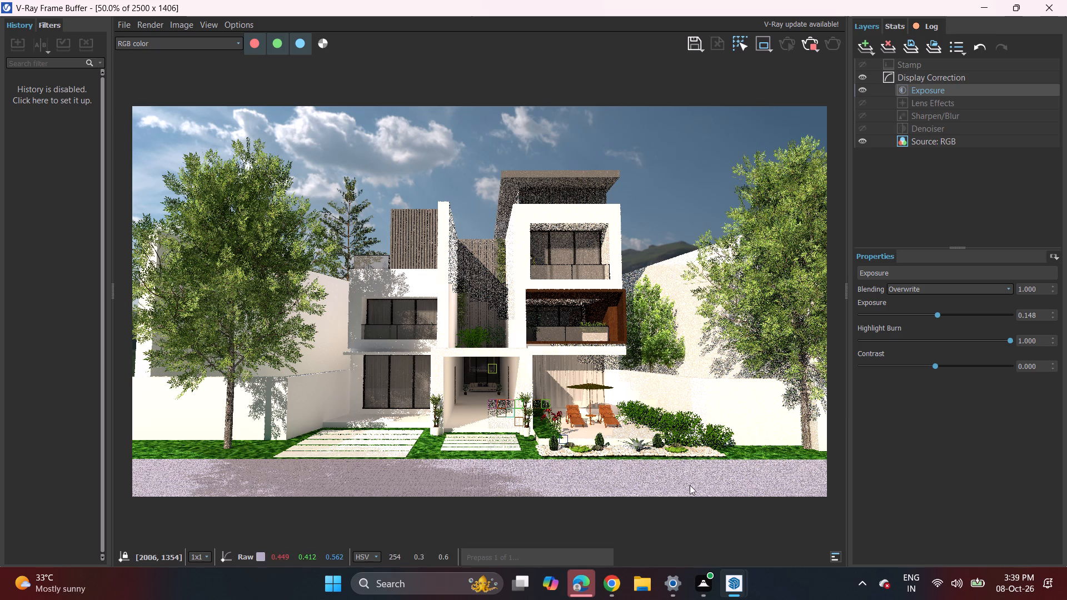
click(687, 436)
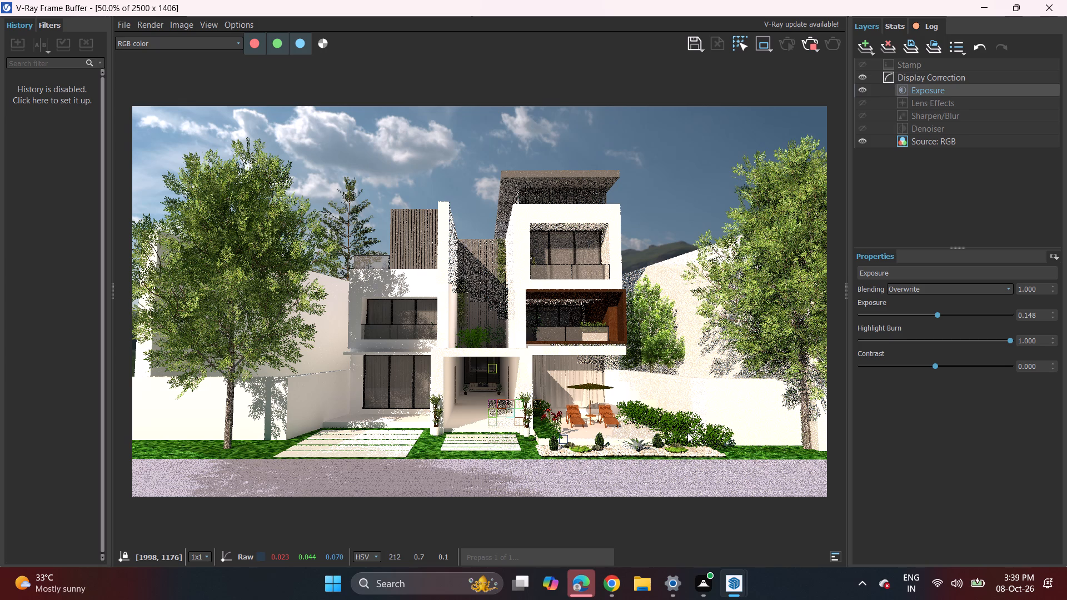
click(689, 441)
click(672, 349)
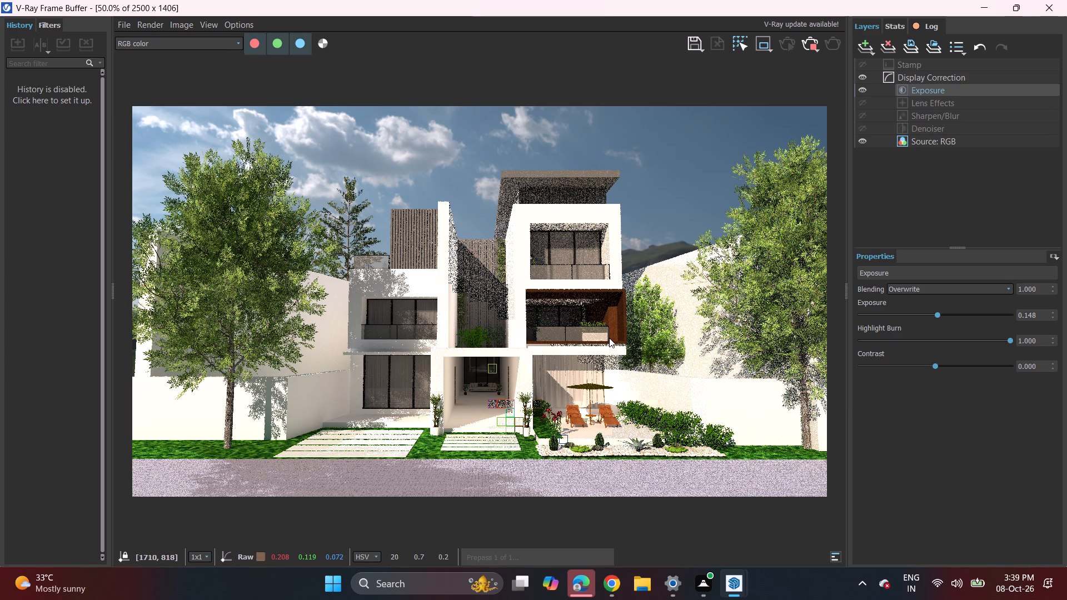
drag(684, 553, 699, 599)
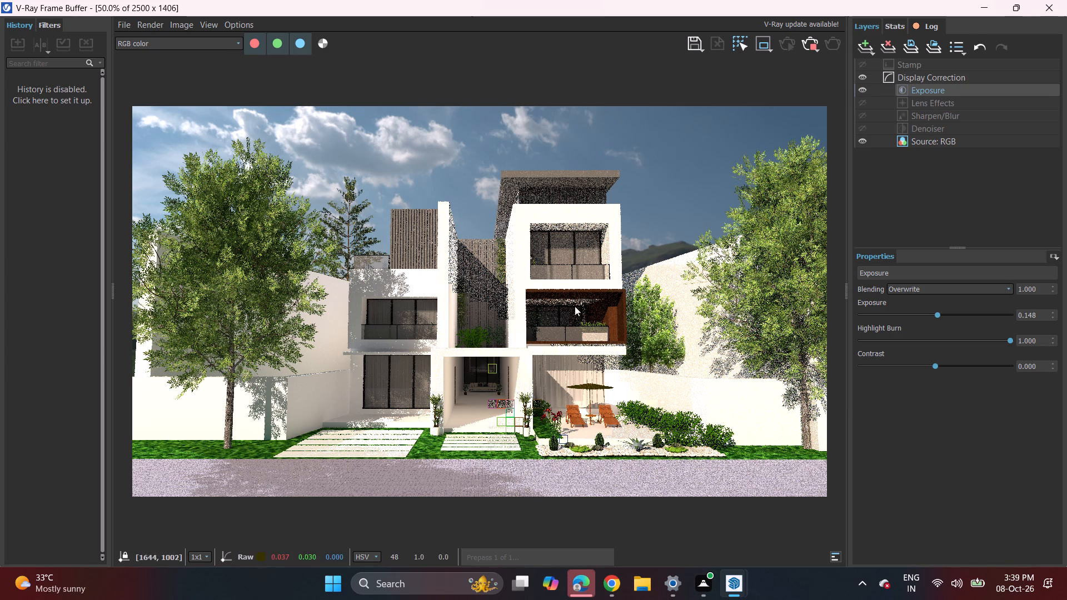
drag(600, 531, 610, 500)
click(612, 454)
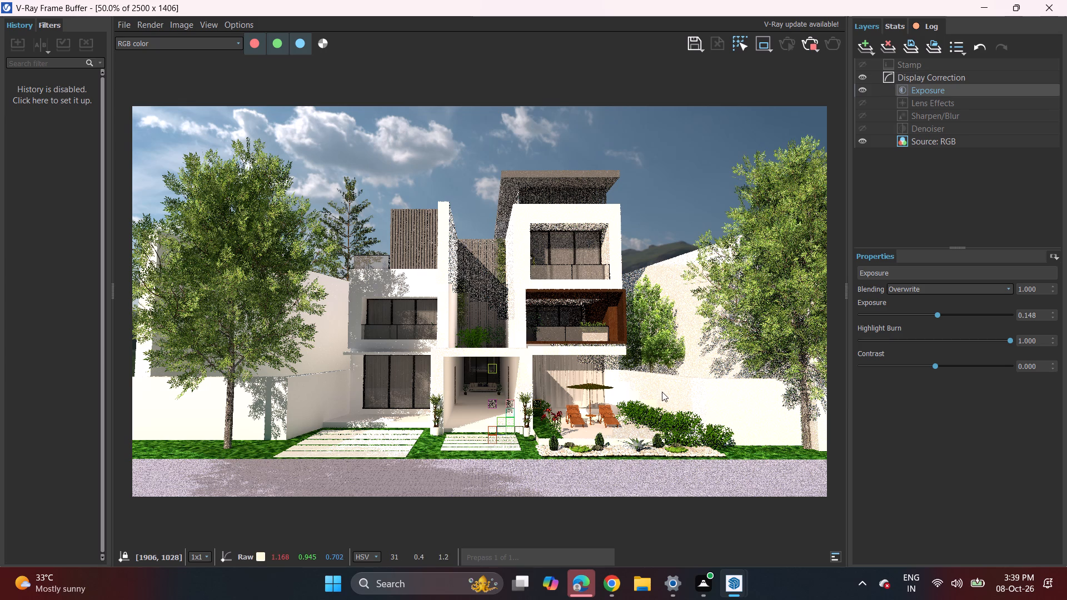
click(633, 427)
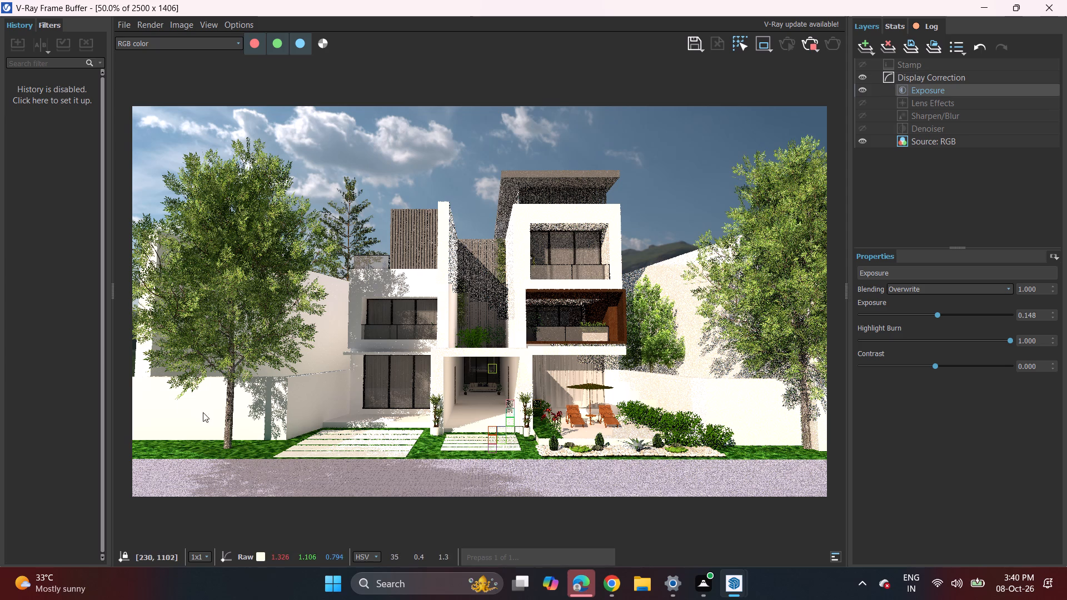
Examine the wood-framed balcony and the central facade of the two house blocks up close in the in-progress render.
double_click(536, 302)
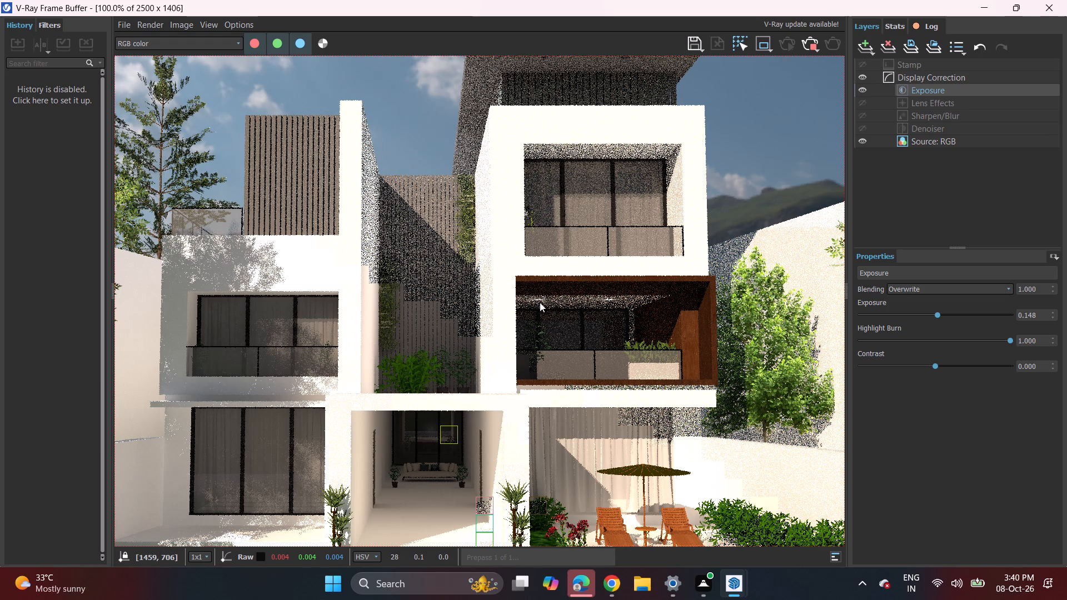
click(546, 297)
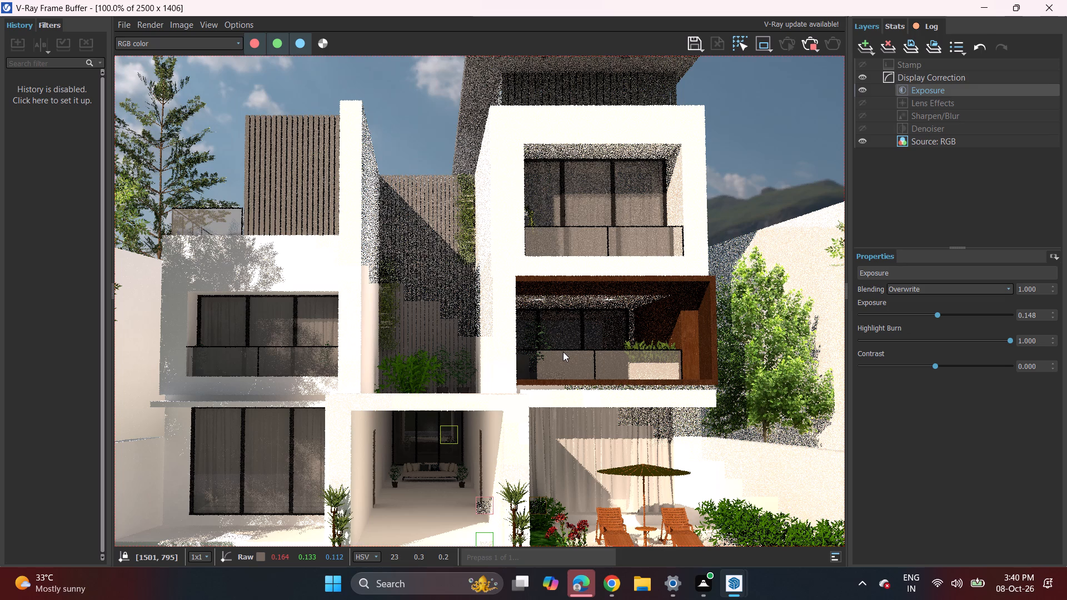
click(531, 341)
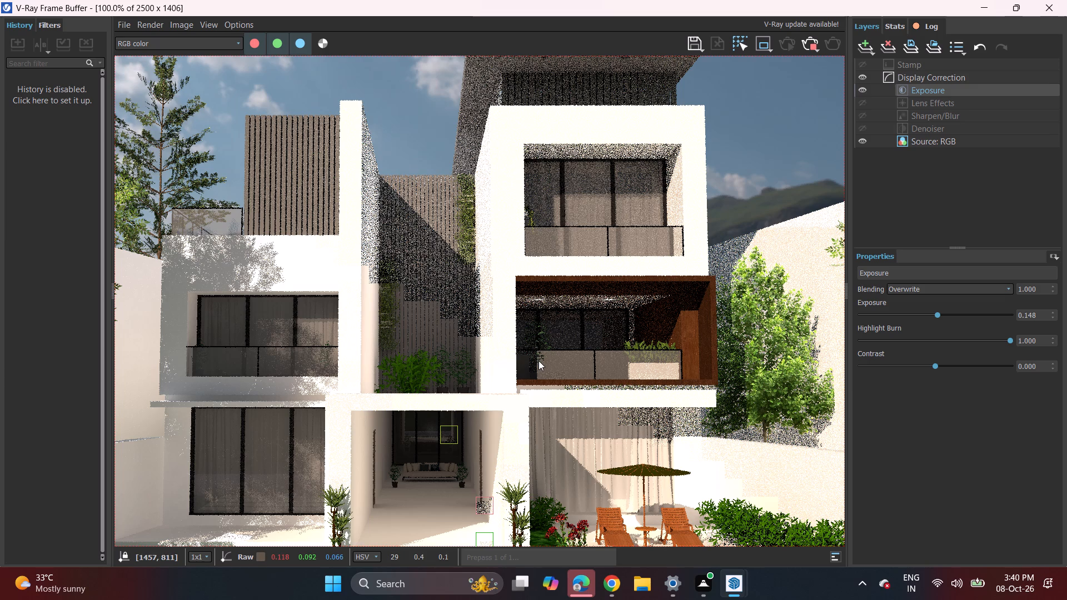
click(540, 357)
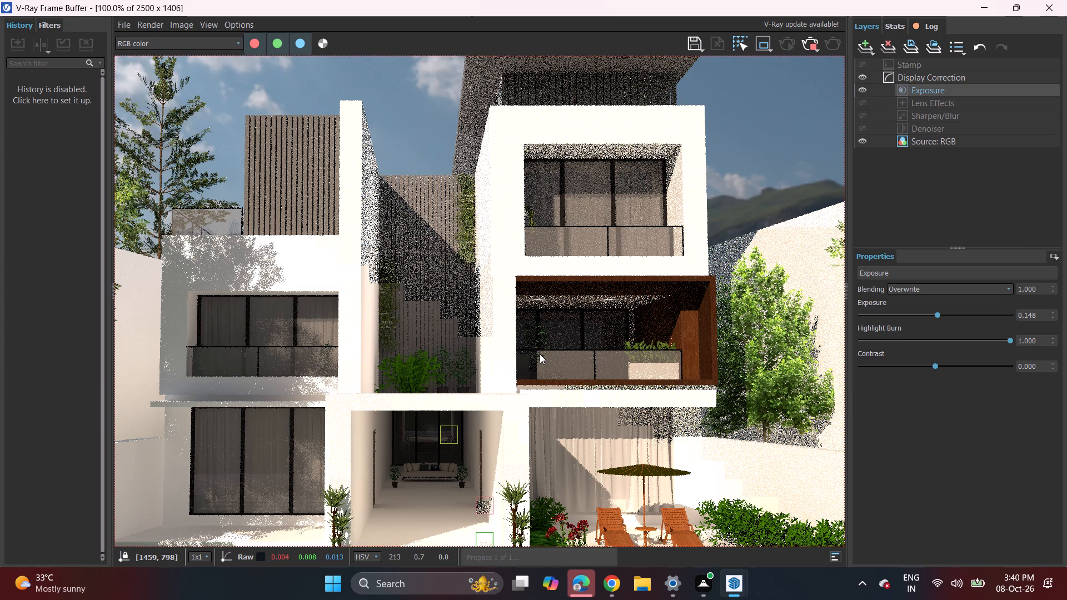
click(542, 348)
scroll(551, 384, down, 2)
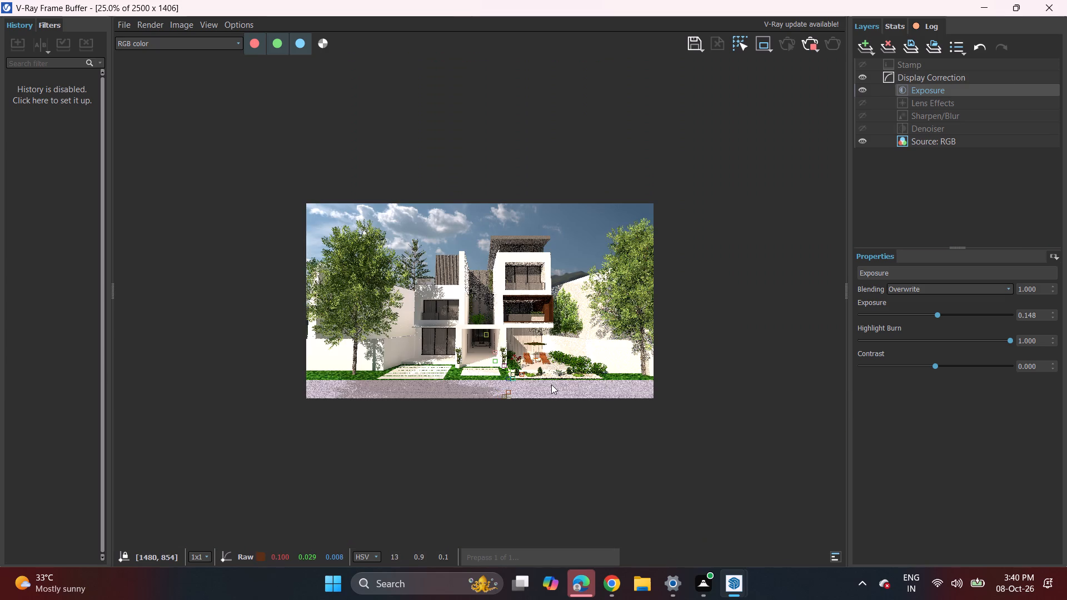
scroll(551, 384, up, 1)
Examine the whole facade again in the in-progress render, with a closer view of the entrance passage, balconies and patio.
click(551, 391)
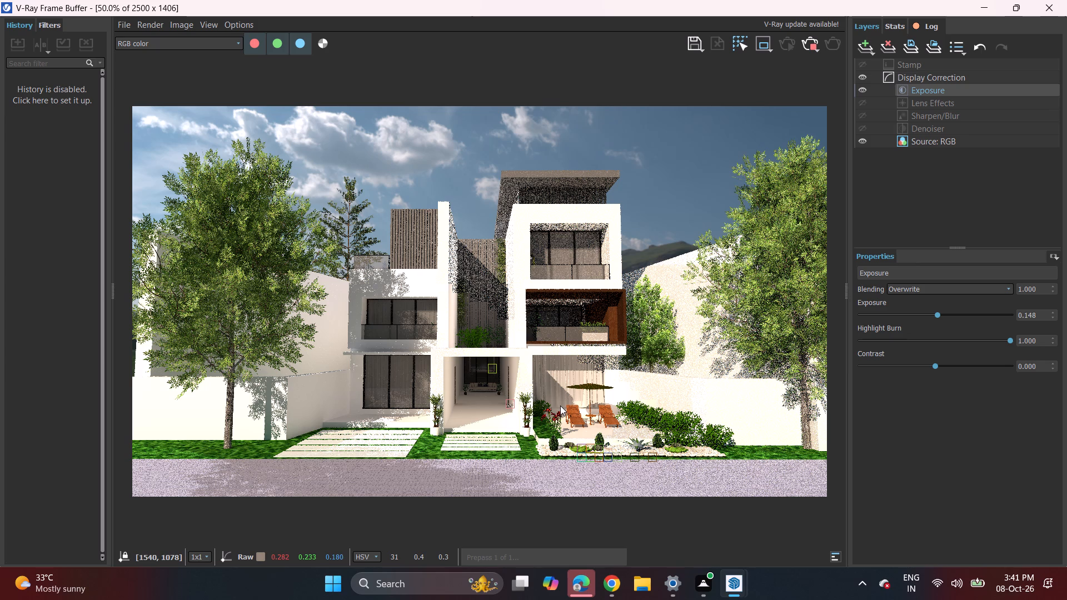
click(535, 381)
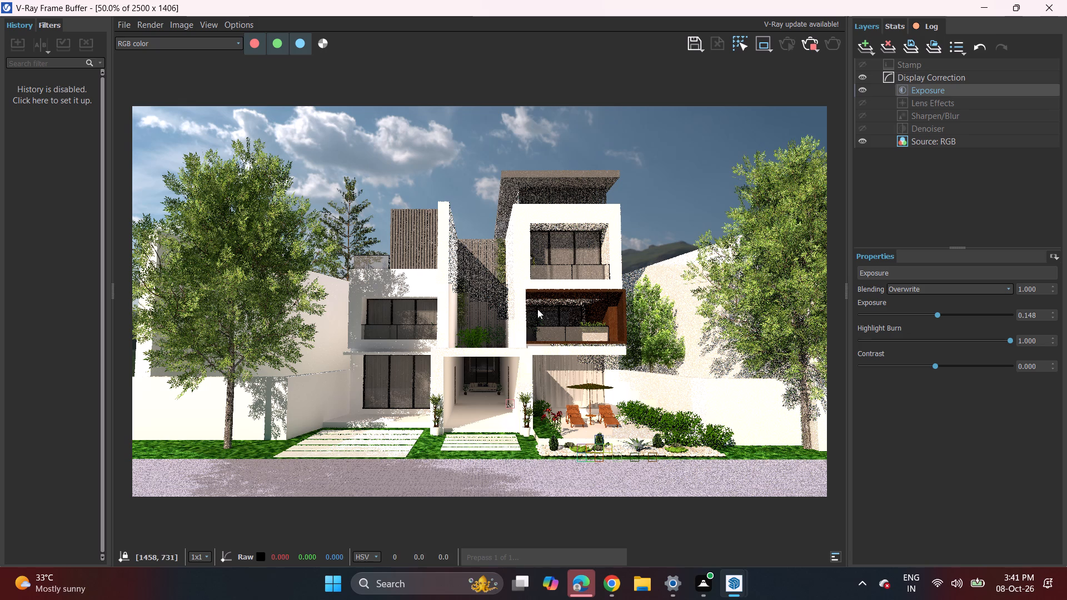
click(512, 374)
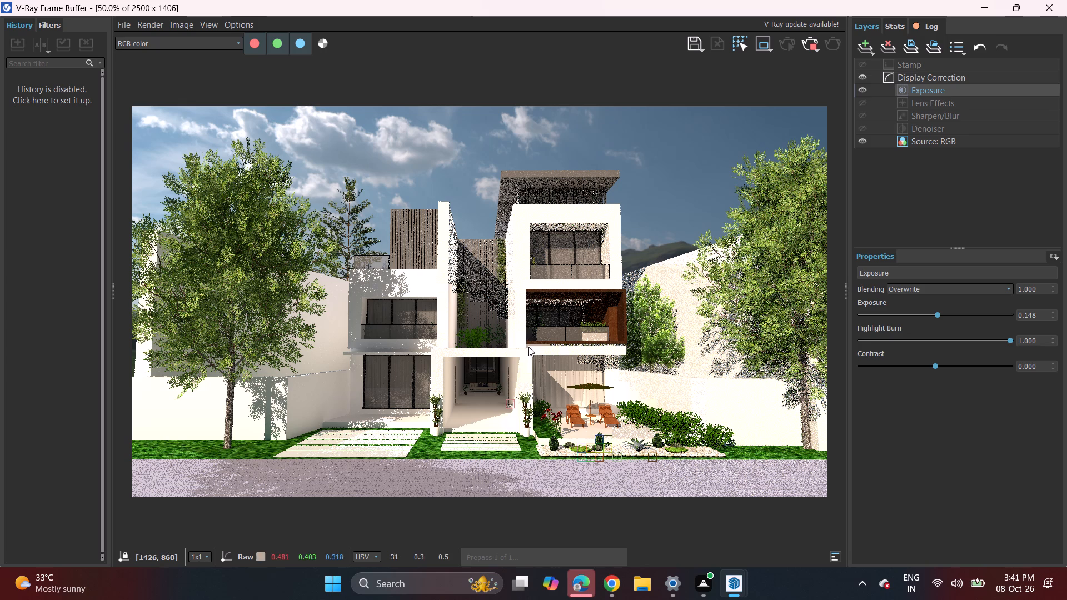
double_click(531, 350)
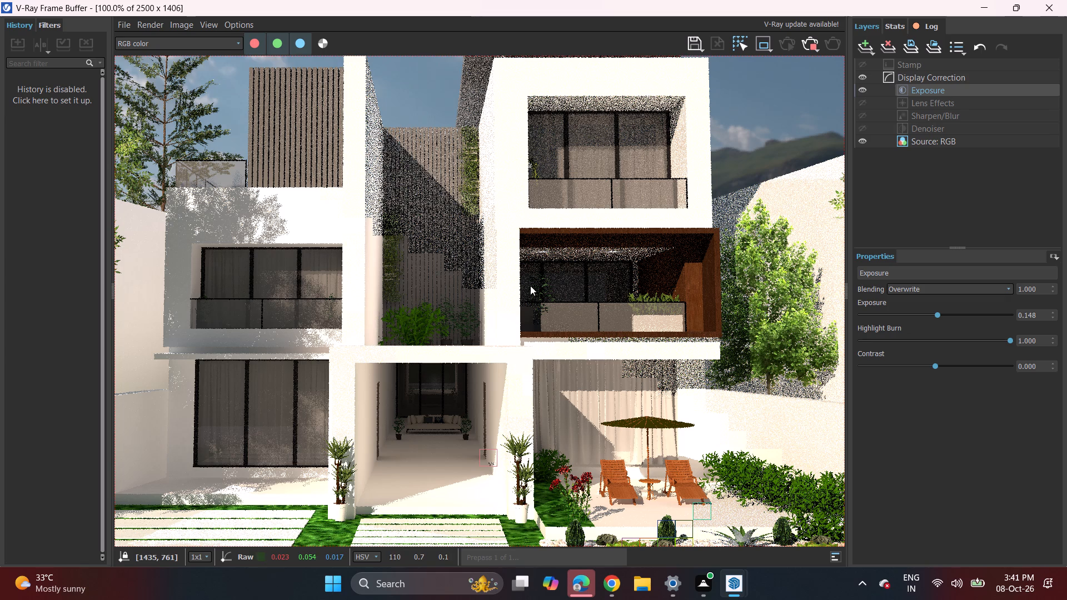
scroll(530, 286, down, 2)
click(464, 327)
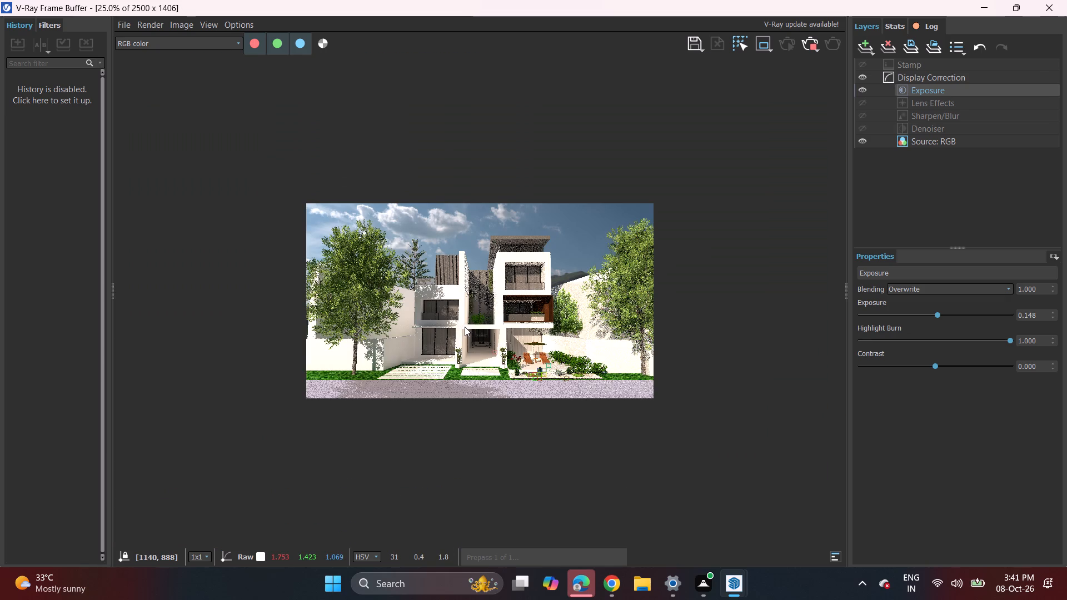
scroll(467, 320, up, 1)
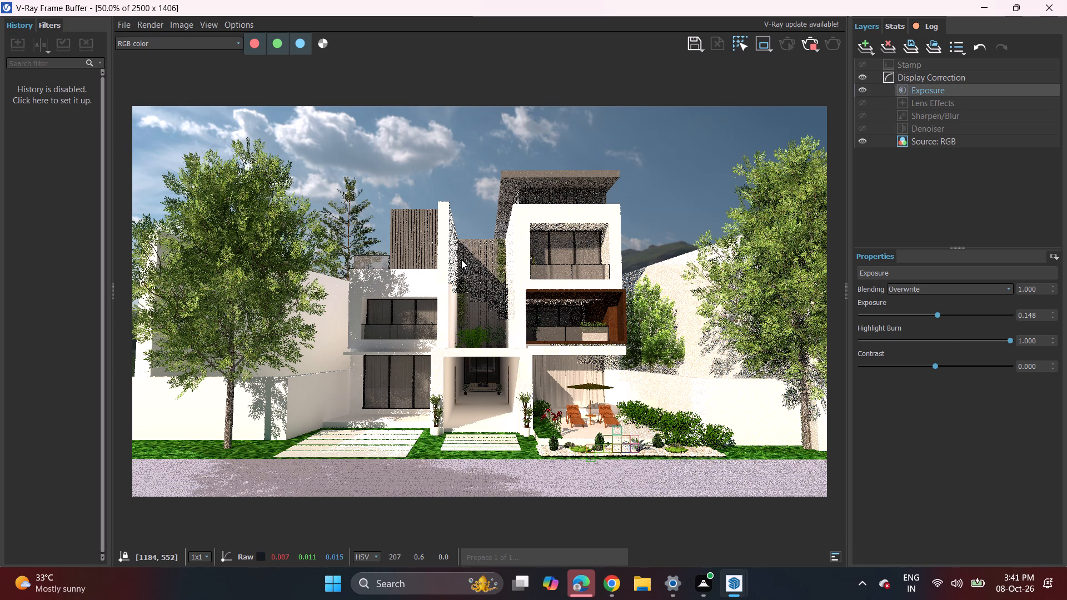
click(471, 303)
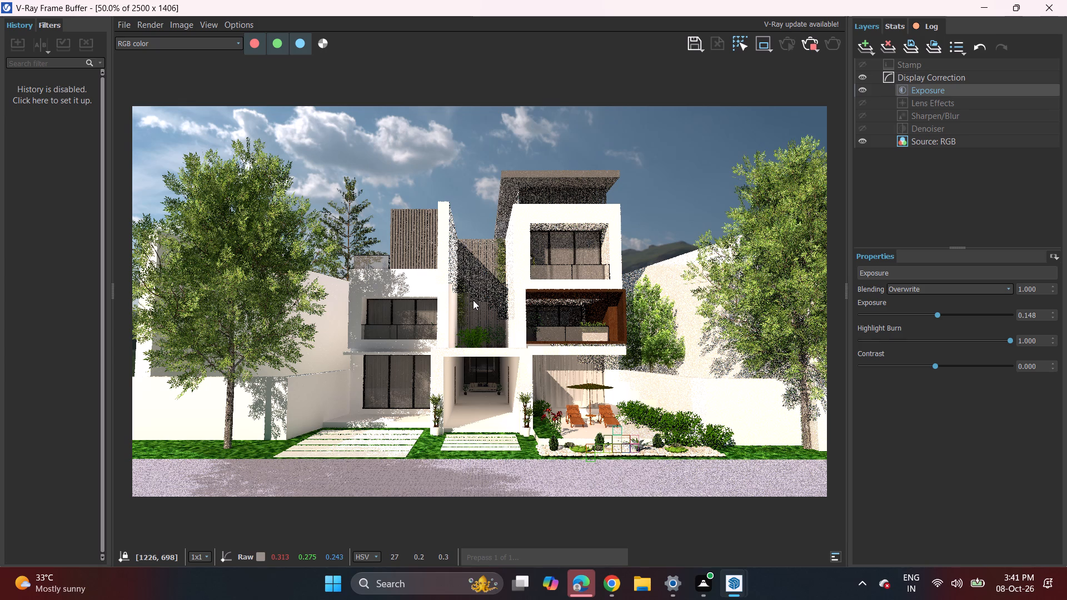
click(473, 299)
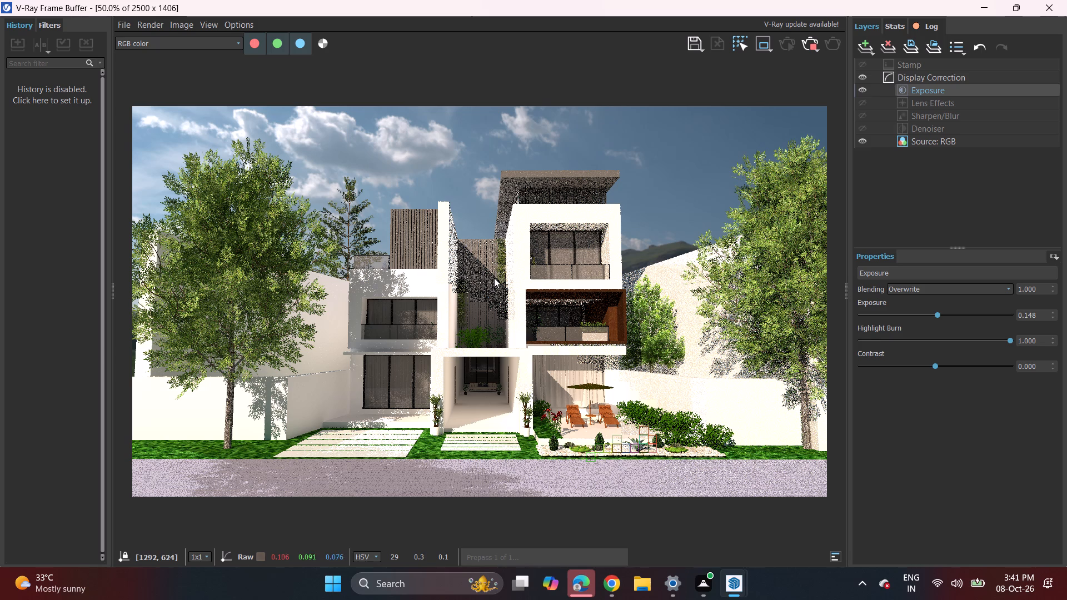
Examine the slatted recess and upper floors between the two house blocks in the in-progress render, up close and in the whole view.
click(495, 278)
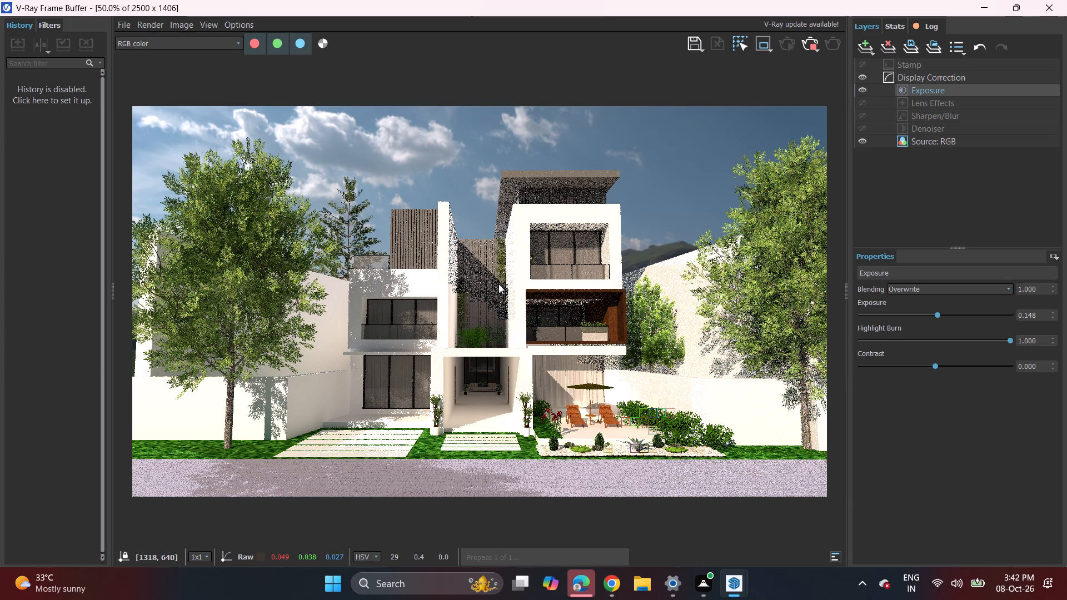
click(507, 314)
click(477, 311)
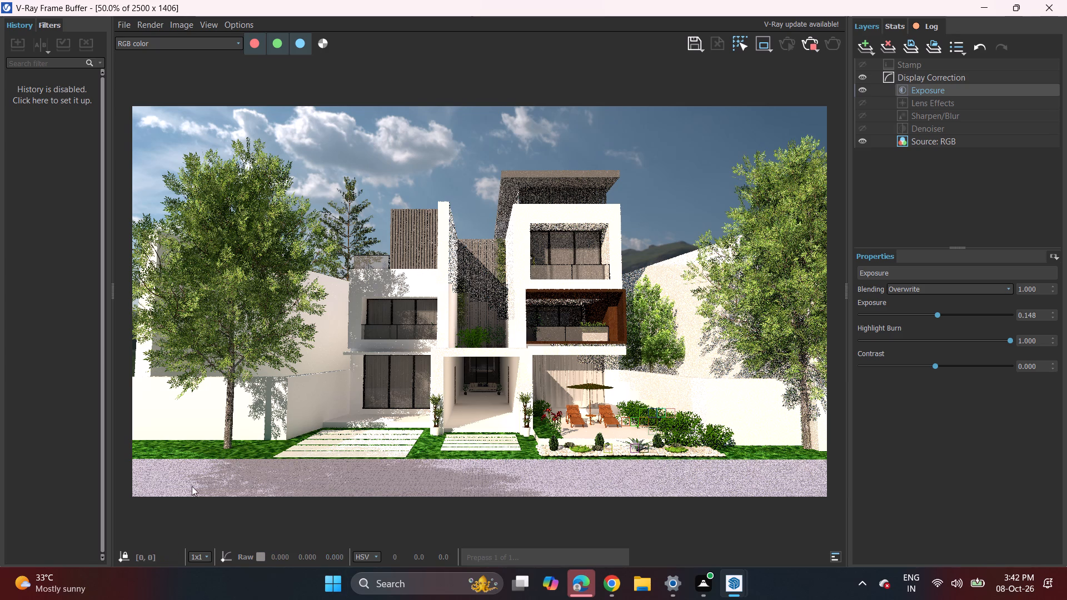
click(473, 304)
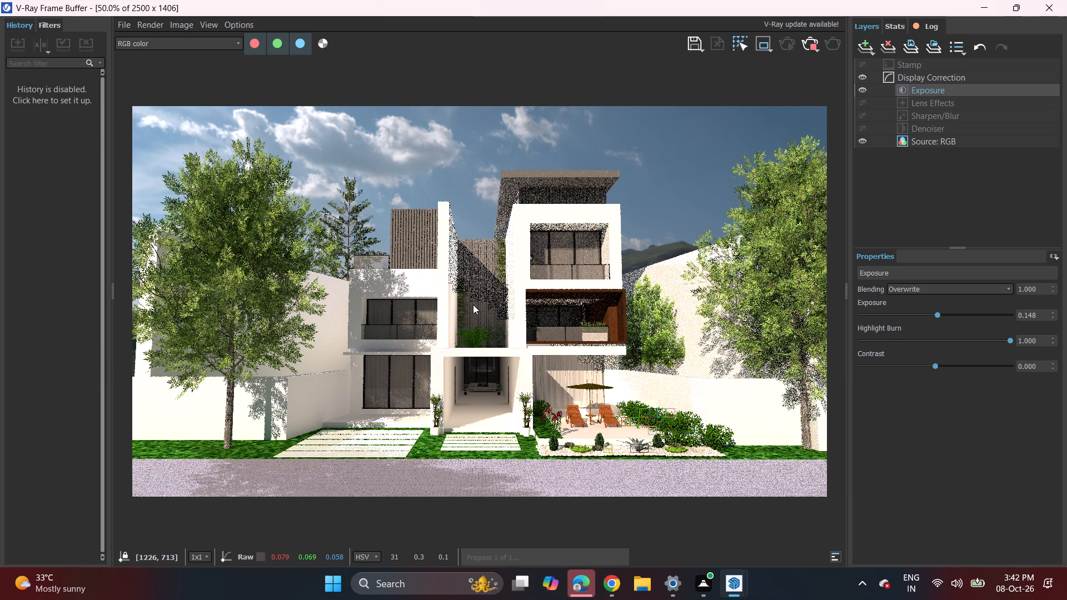
click(474, 266)
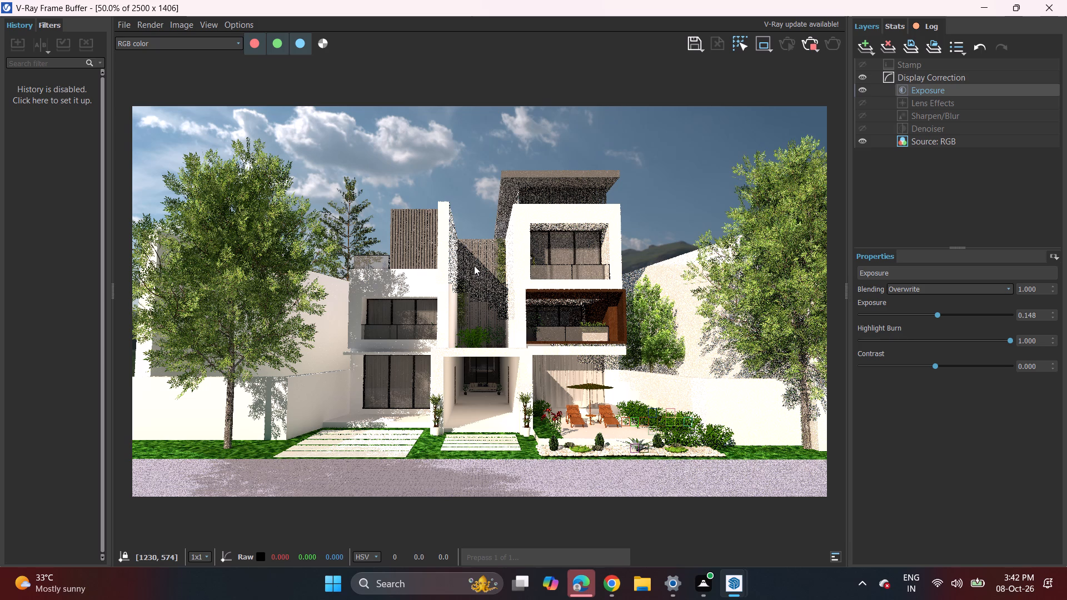
double_click(472, 262)
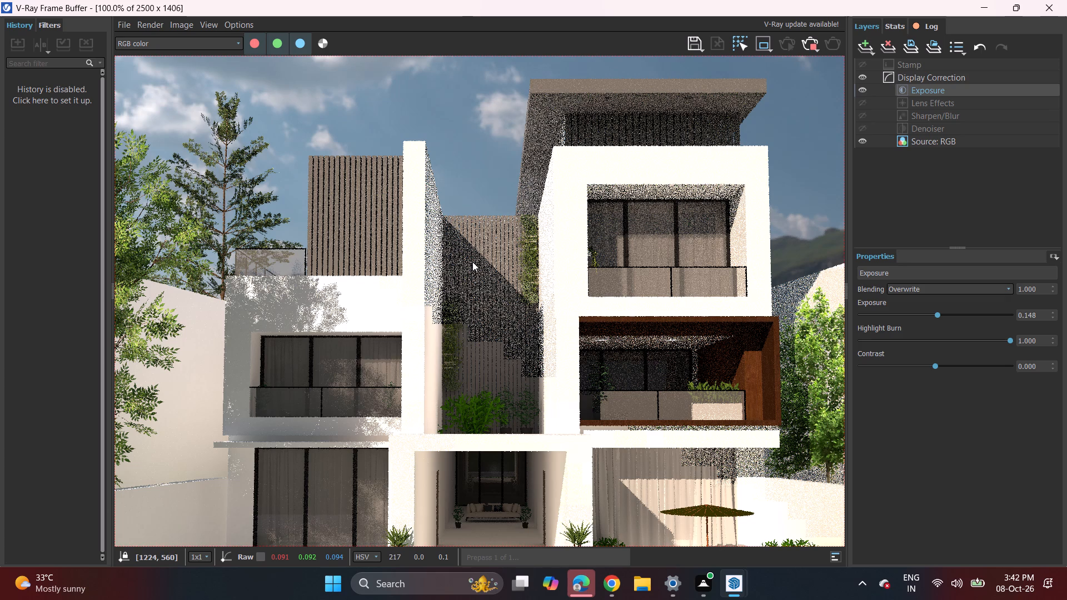
click(472, 262)
scroll(471, 236, down, 2)
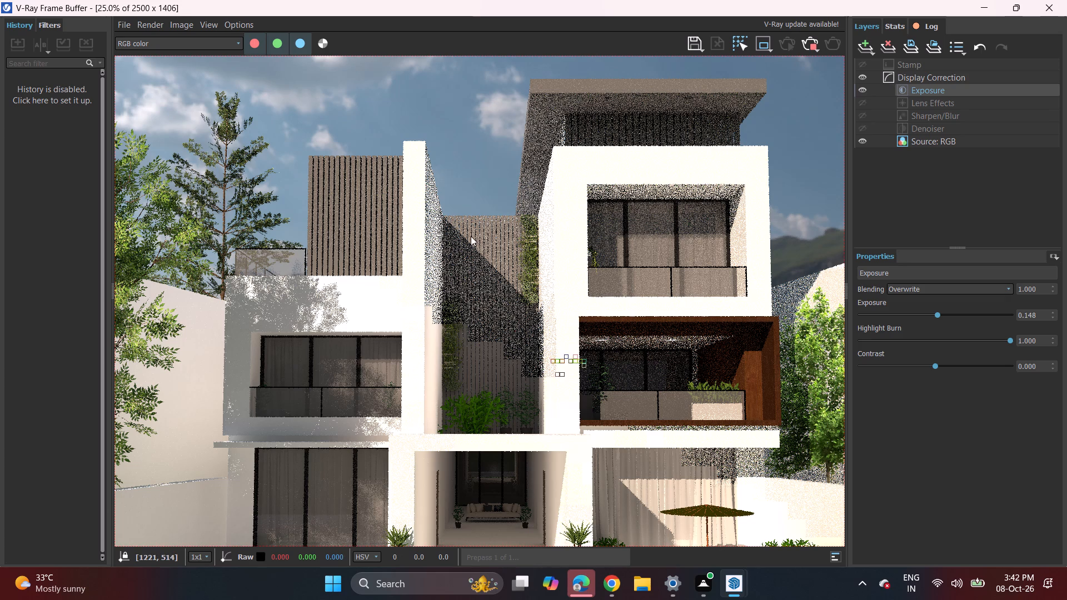
scroll(471, 236, down, 1)
scroll(471, 234, up, 2)
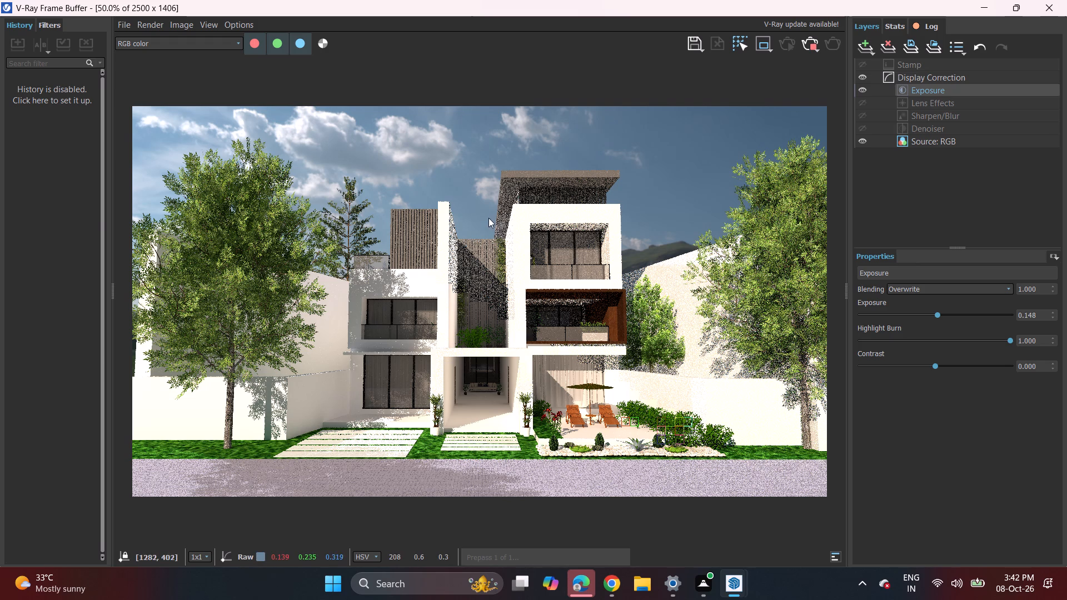
click(470, 286)
click(470, 285)
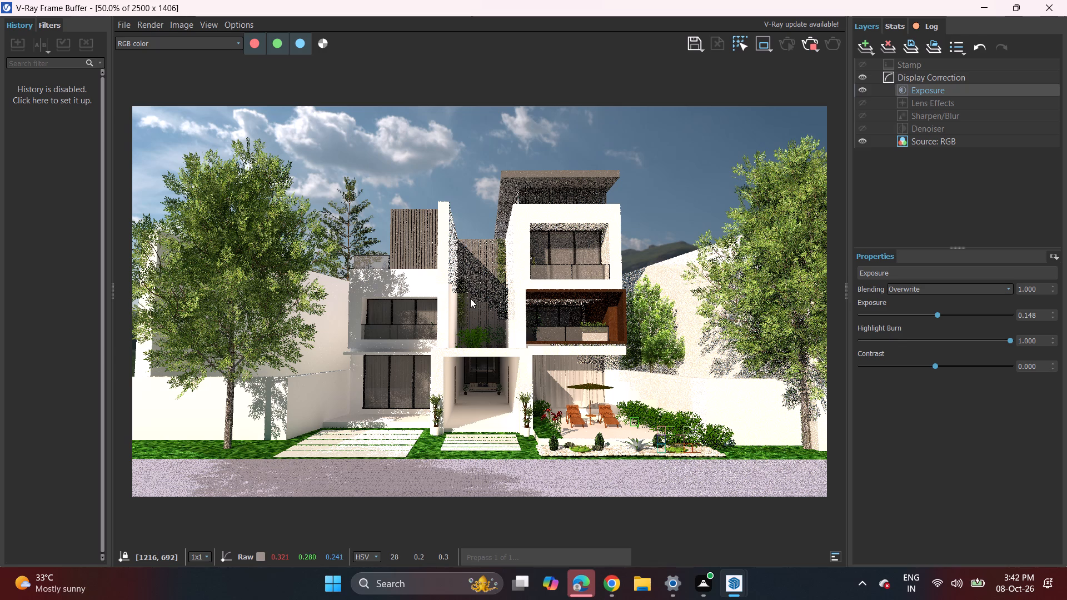
click(470, 298)
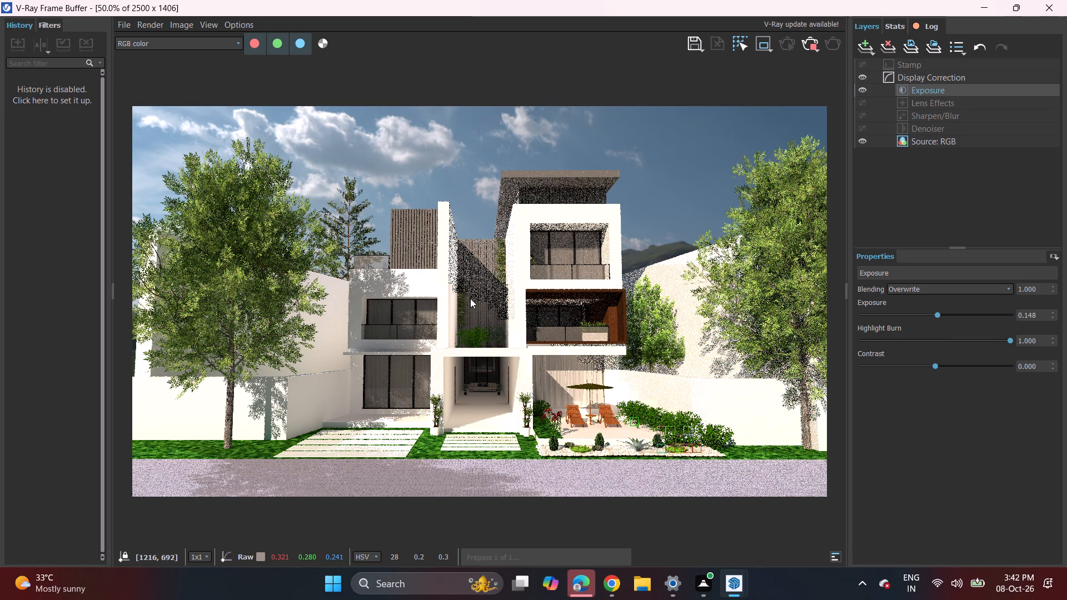
double_click(470, 298)
scroll(470, 288, down, 2)
scroll(470, 289, up, 1)
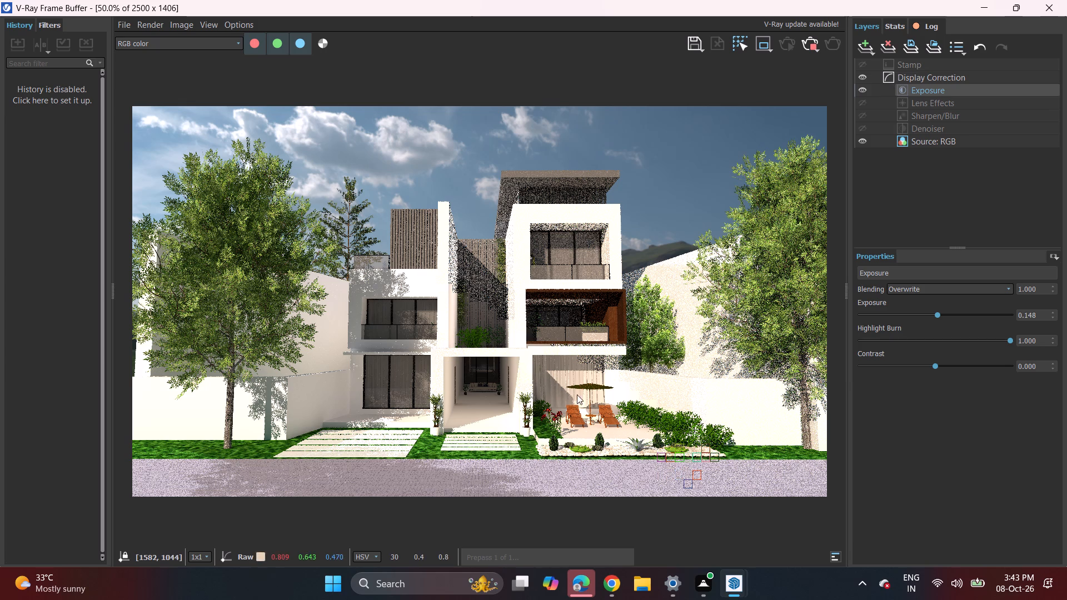
Examine the parasol patio, entrance paving strips, potted plants and pebble bed up close in the in-progress render.
double_click(586, 424)
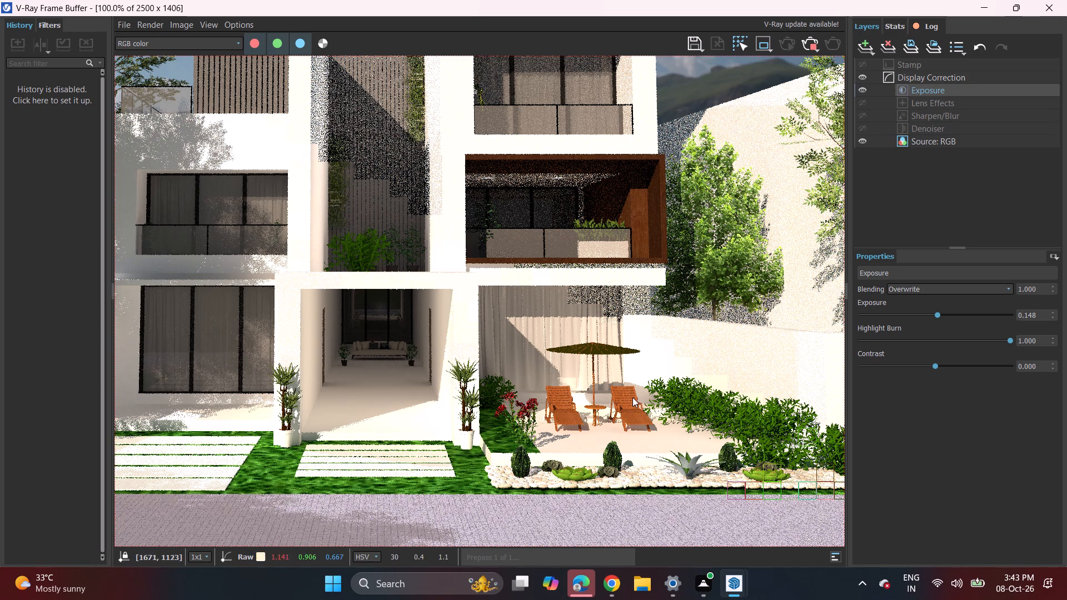
click(642, 414)
scroll(416, 484, up, 2)
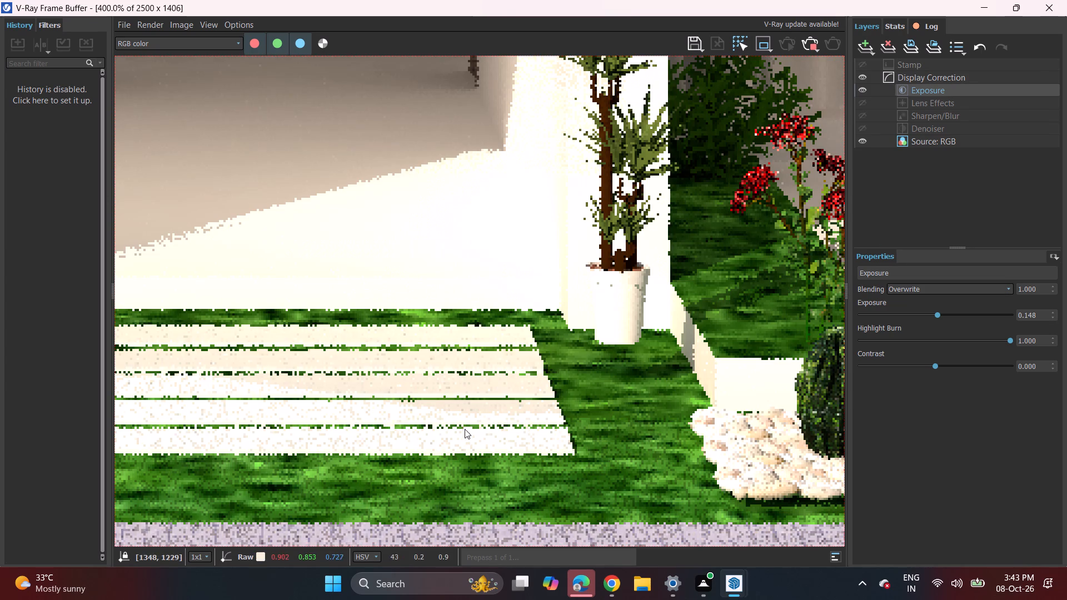
scroll(471, 420, down, 1)
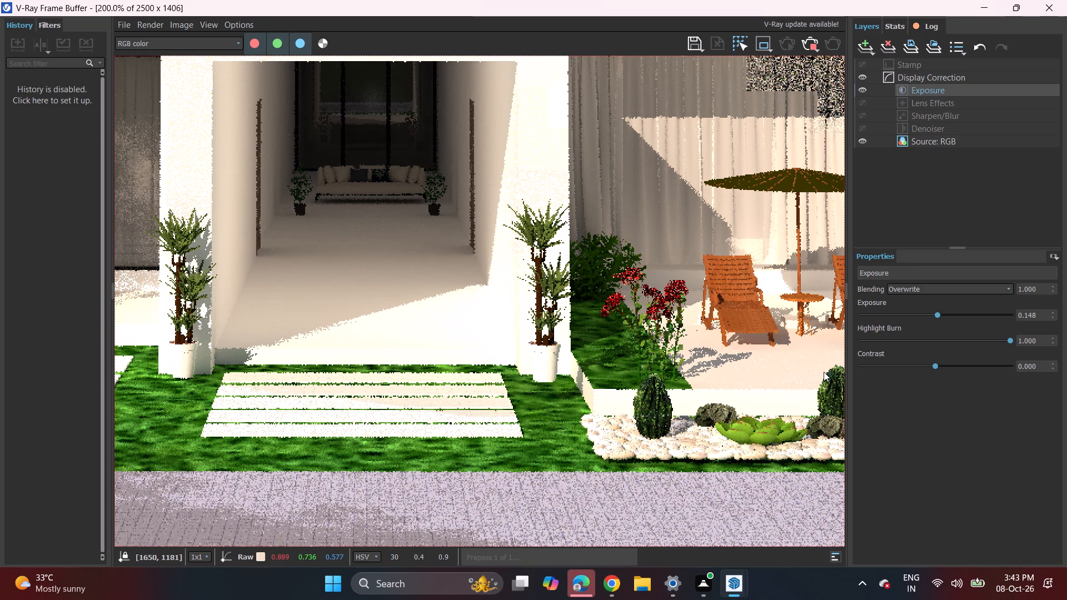
scroll(452, 409, down, 2)
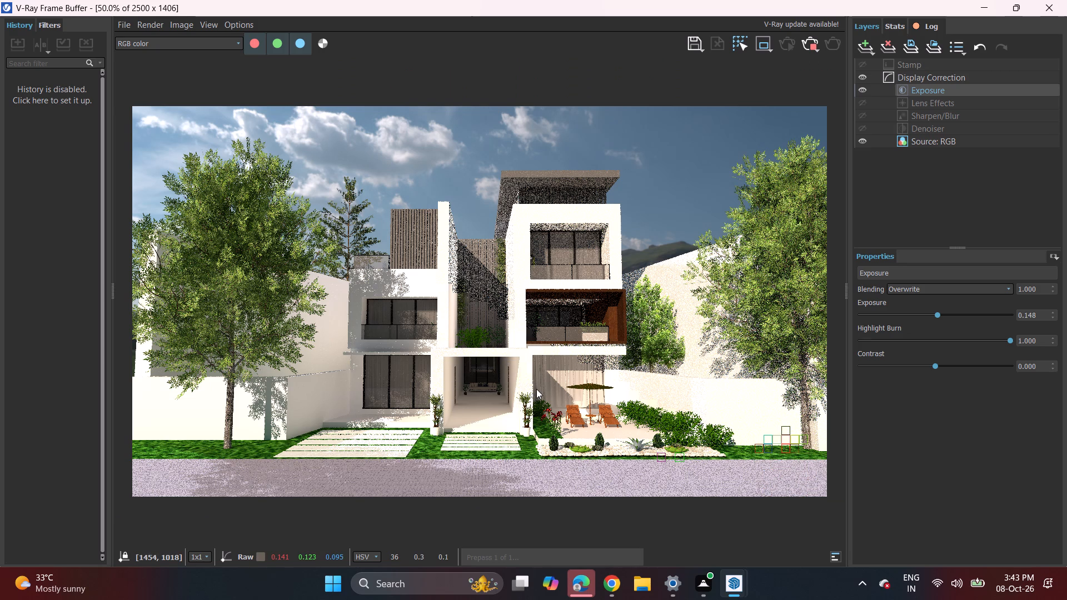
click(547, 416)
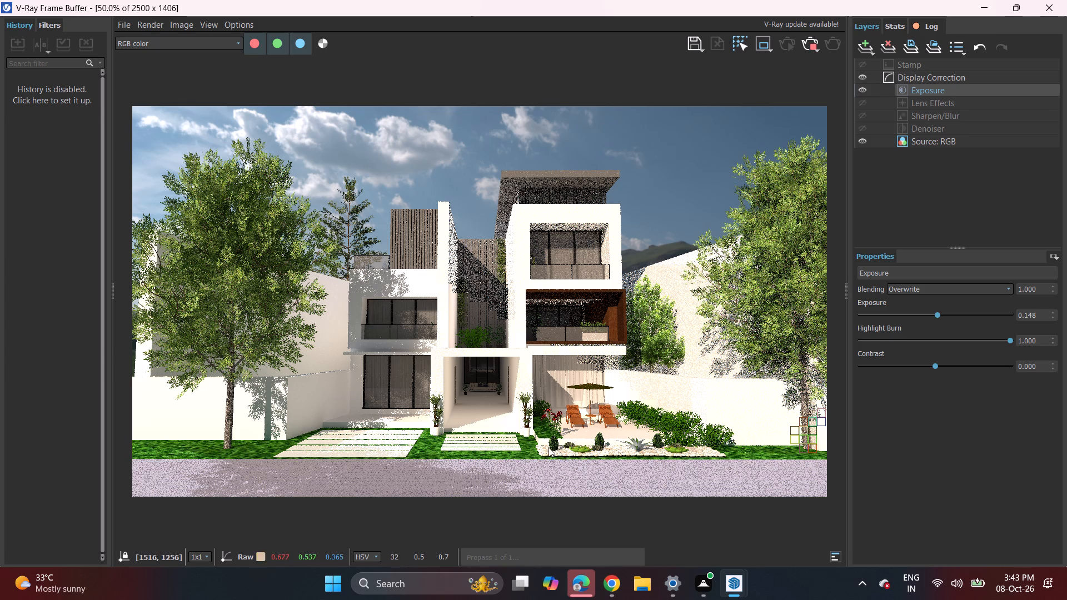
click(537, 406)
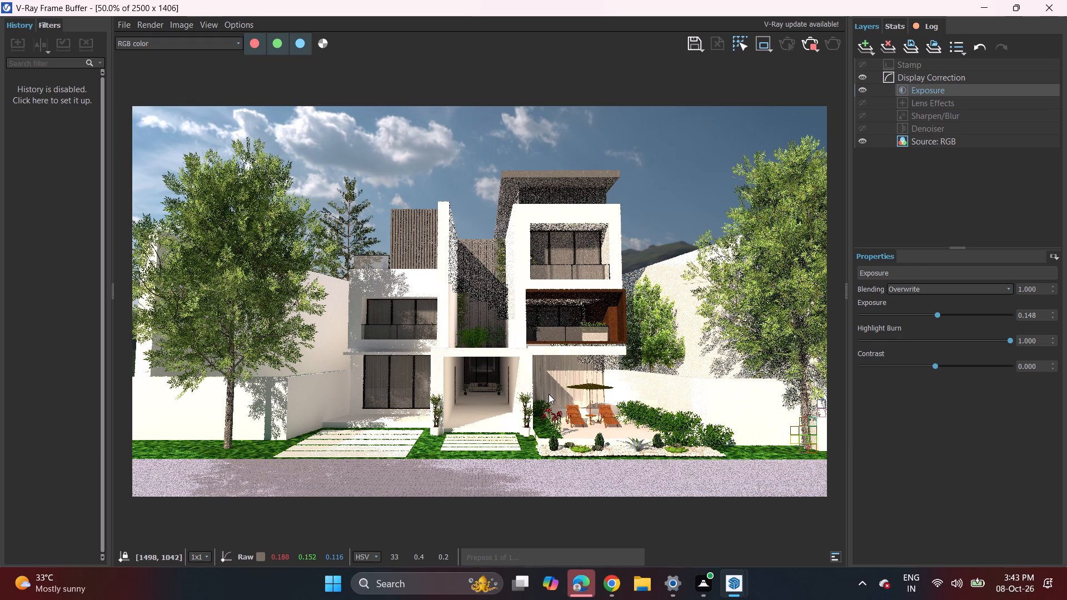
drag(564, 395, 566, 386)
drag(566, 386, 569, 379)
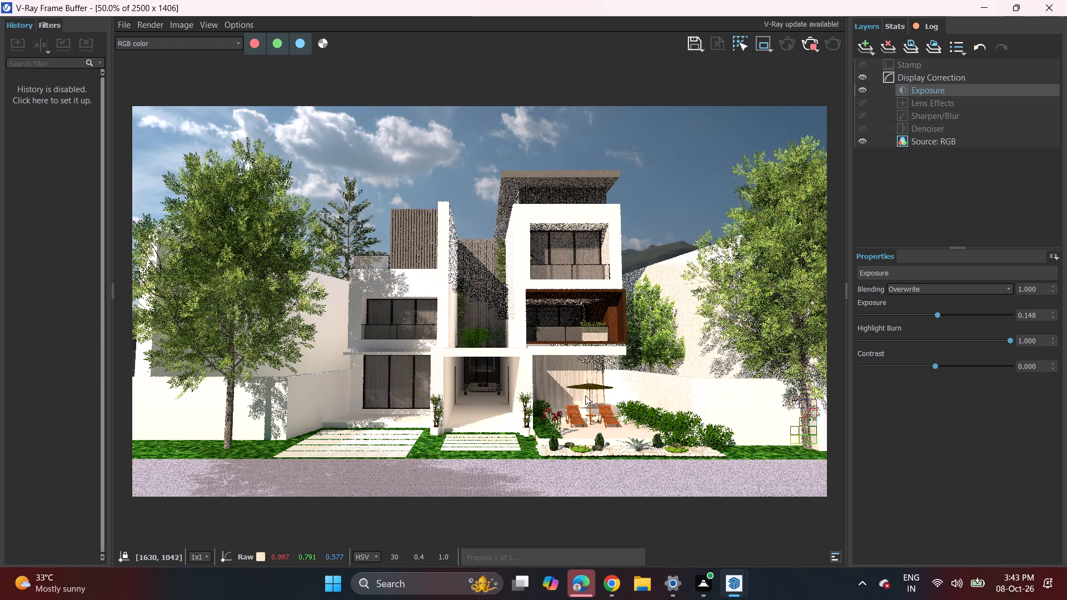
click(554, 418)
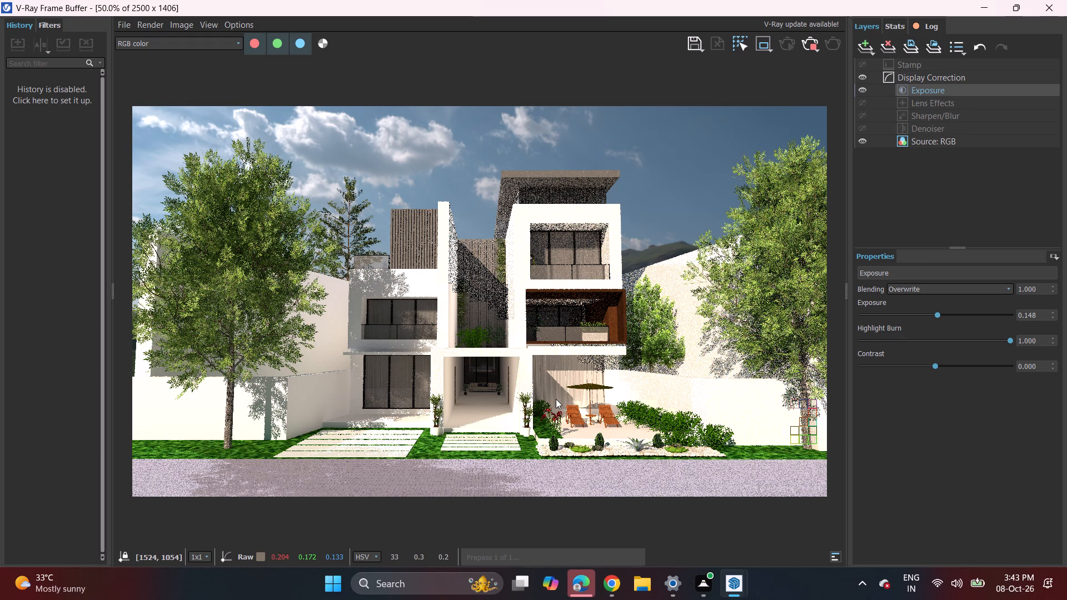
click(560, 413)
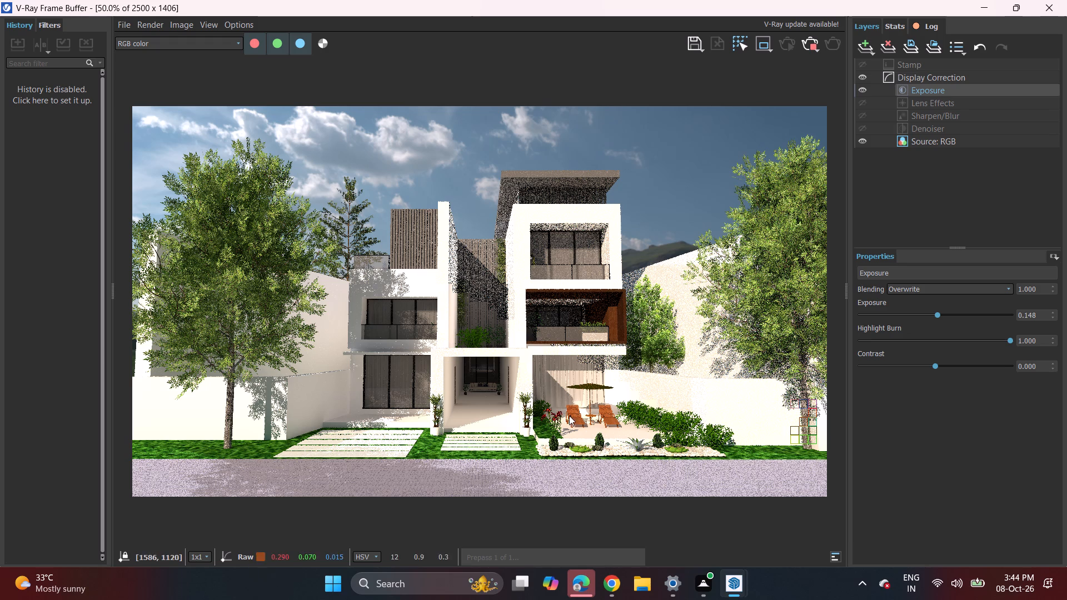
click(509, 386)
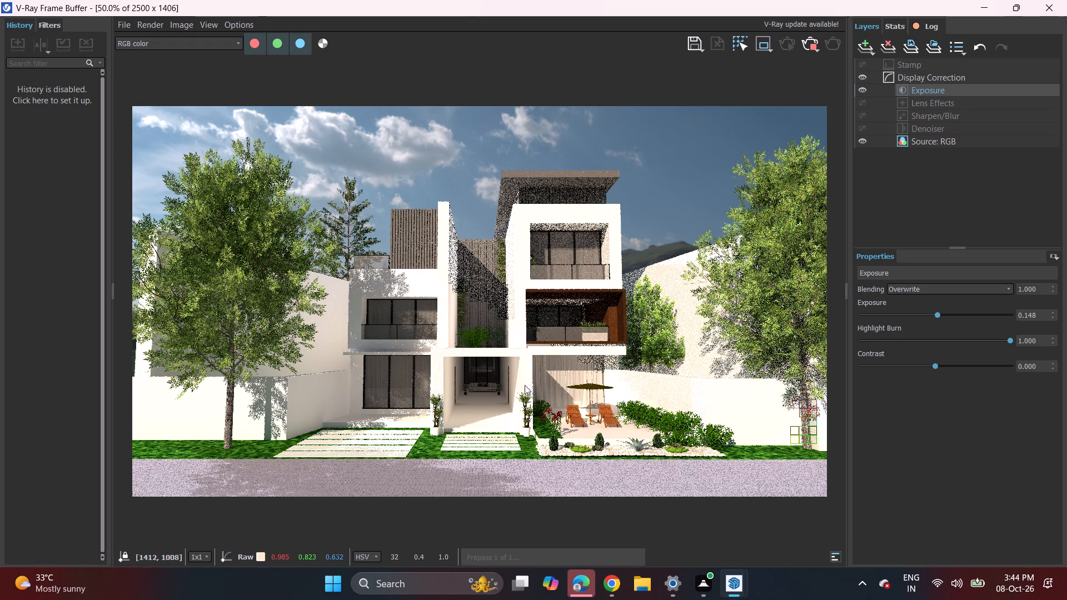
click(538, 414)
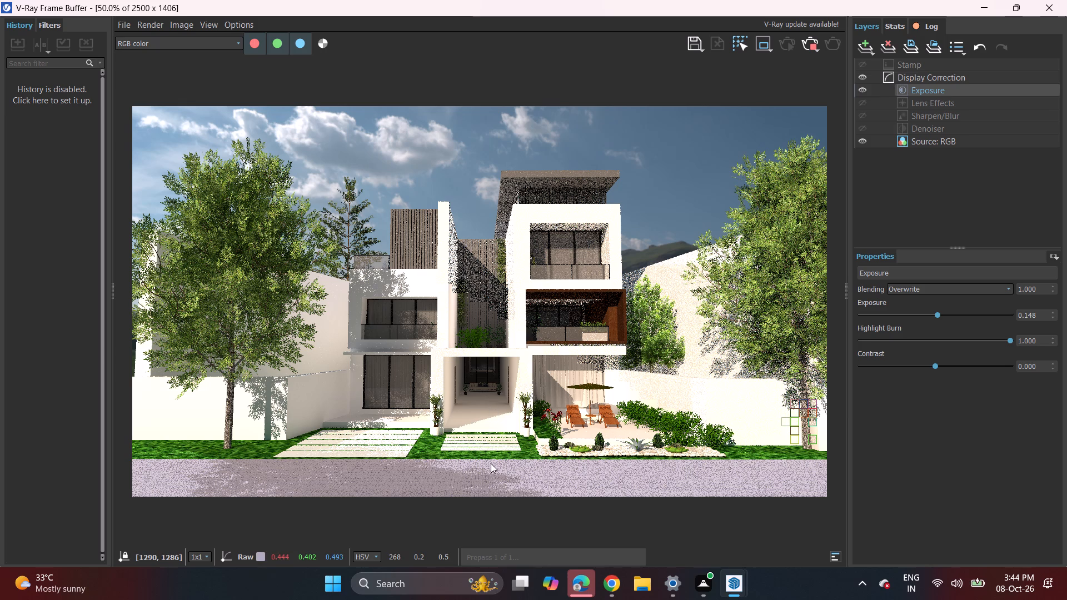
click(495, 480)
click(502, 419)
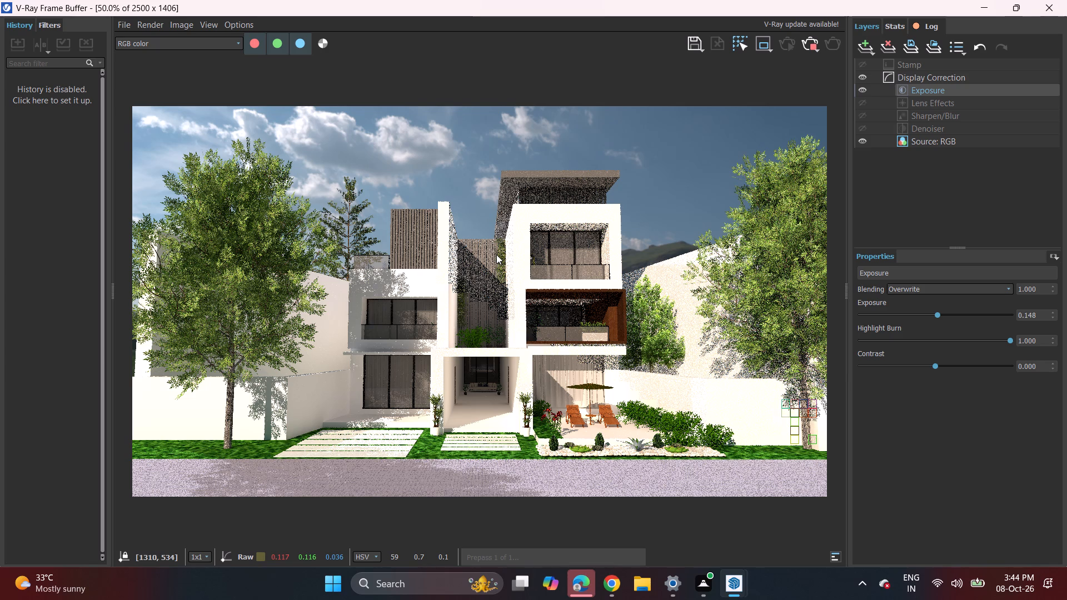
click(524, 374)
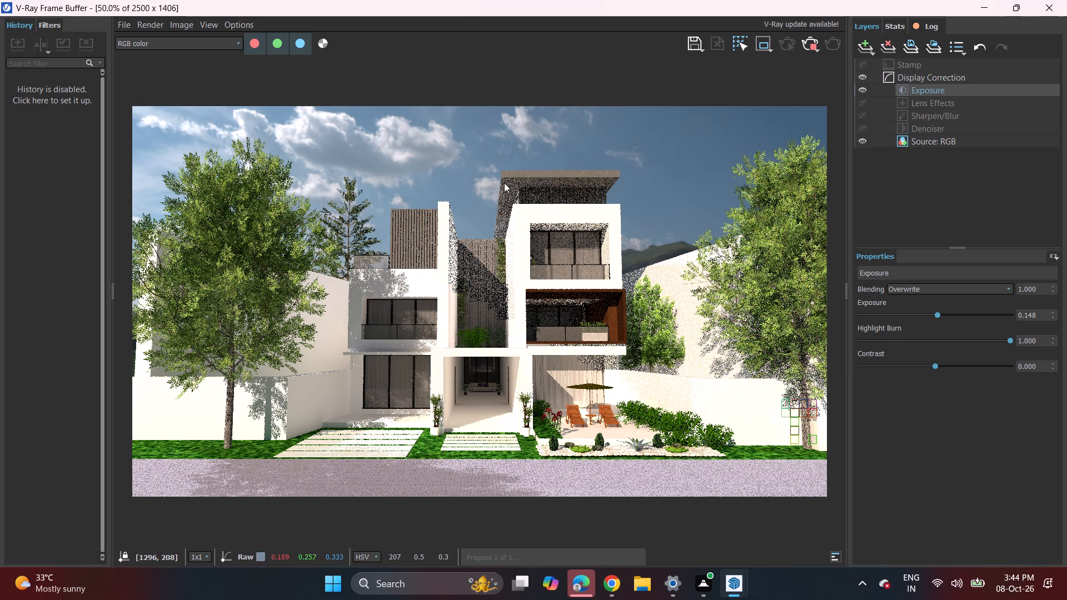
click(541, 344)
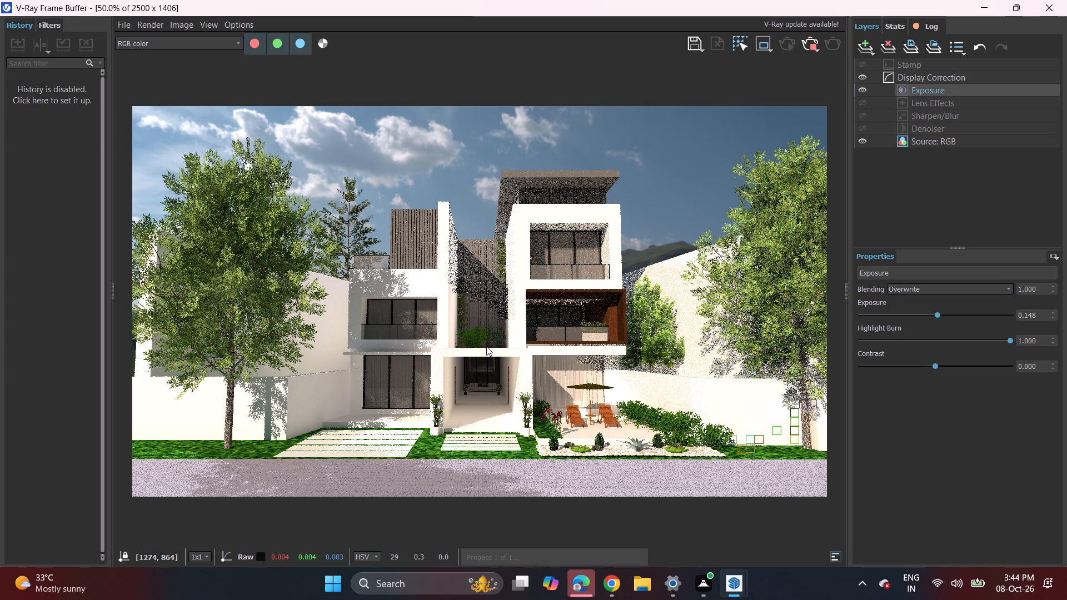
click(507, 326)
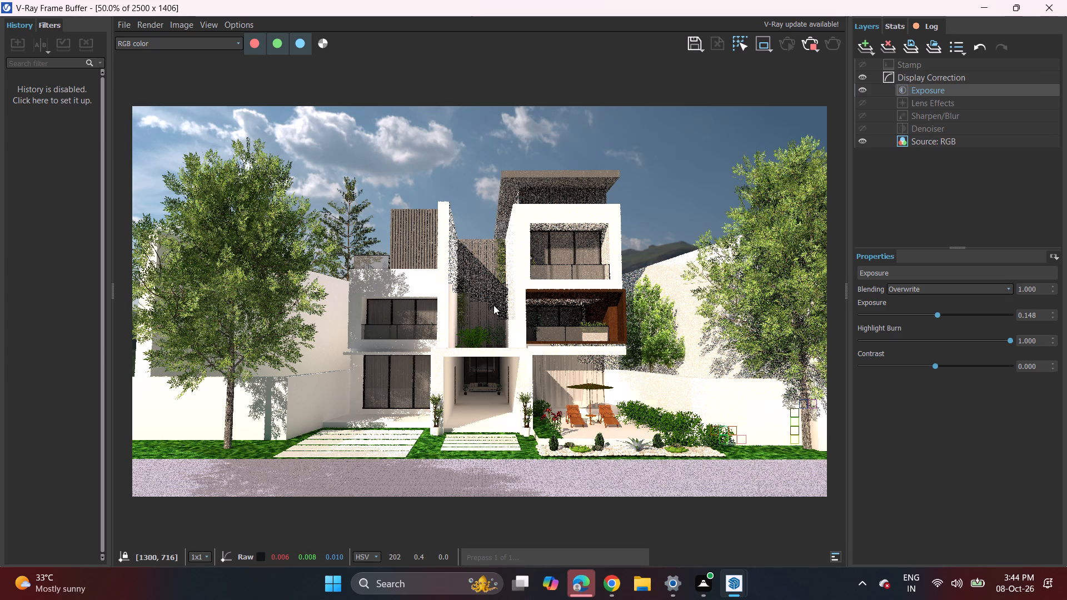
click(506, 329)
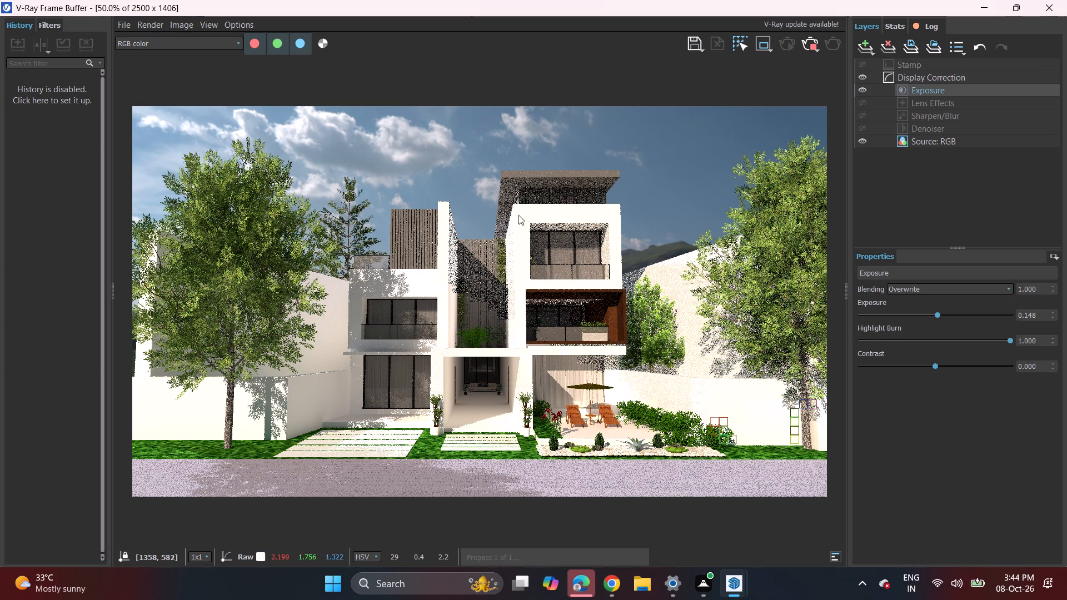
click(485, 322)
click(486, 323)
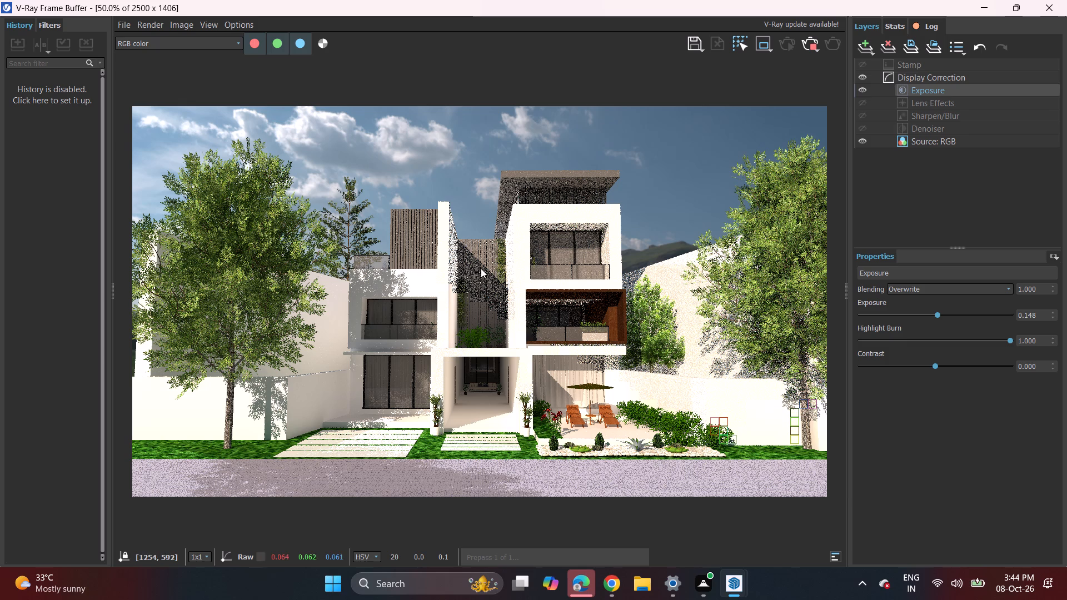
Examine the whole facade in the in-progress render, with a close view of the entrance passage and its sofa.
double_click(481, 267)
scroll(486, 305, down, 3)
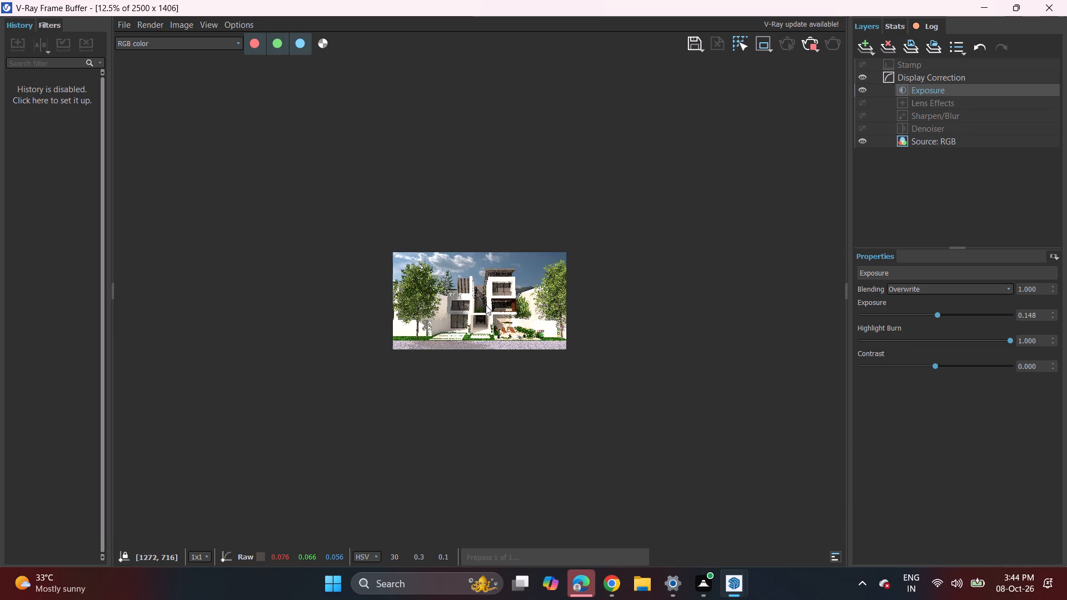
scroll(481, 299, up, 2)
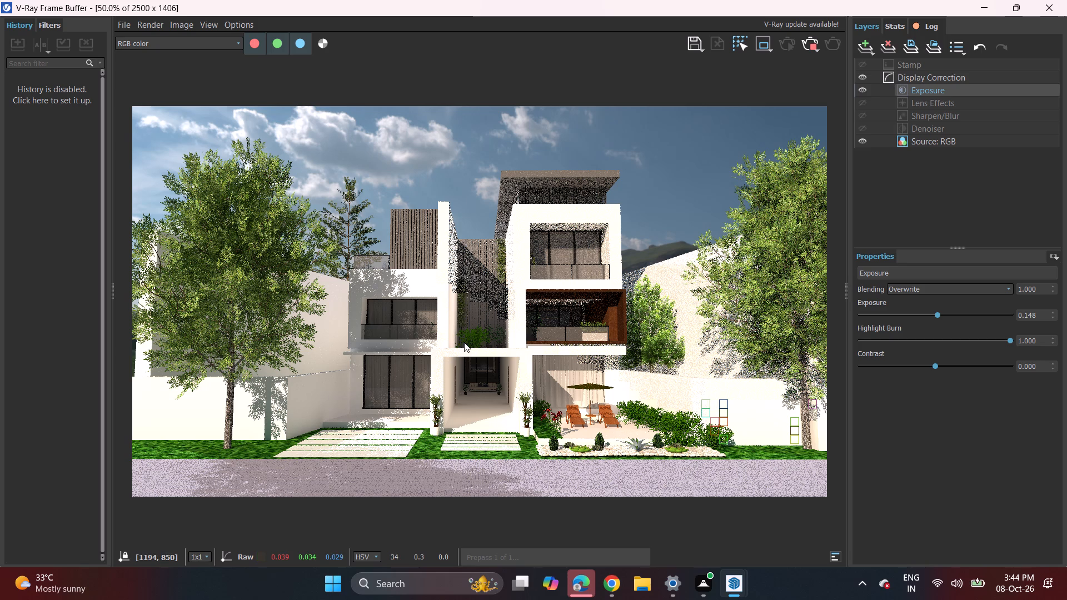
click(471, 373)
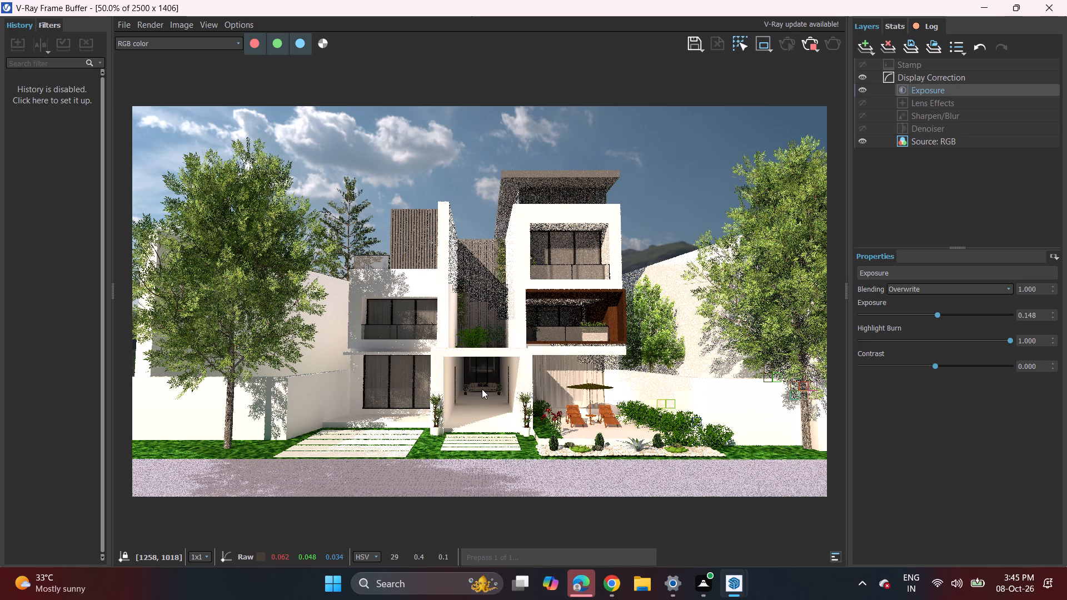
click(481, 385)
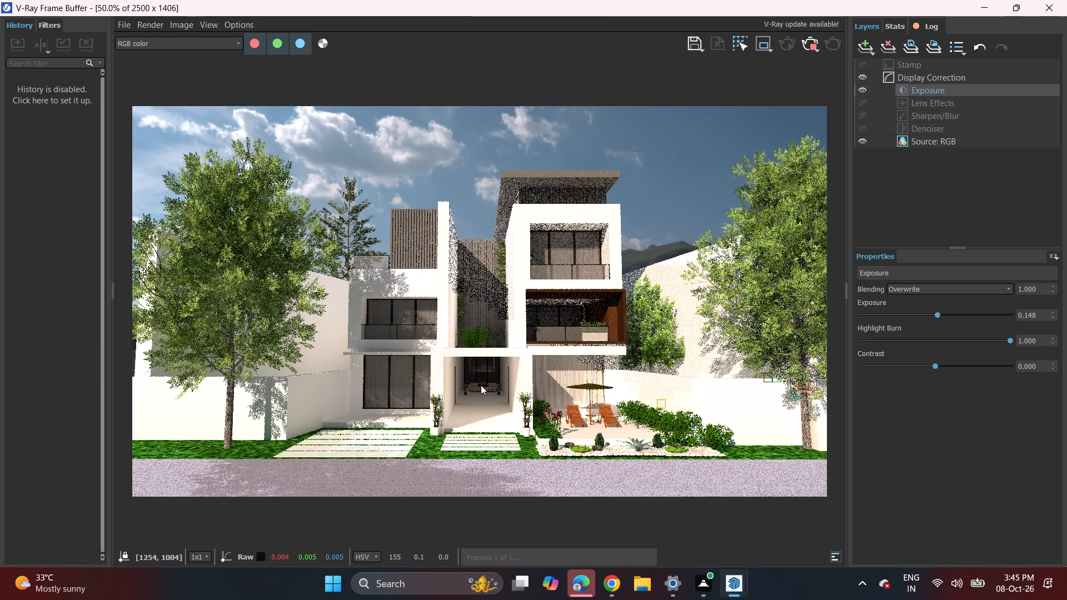
double_click(481, 402)
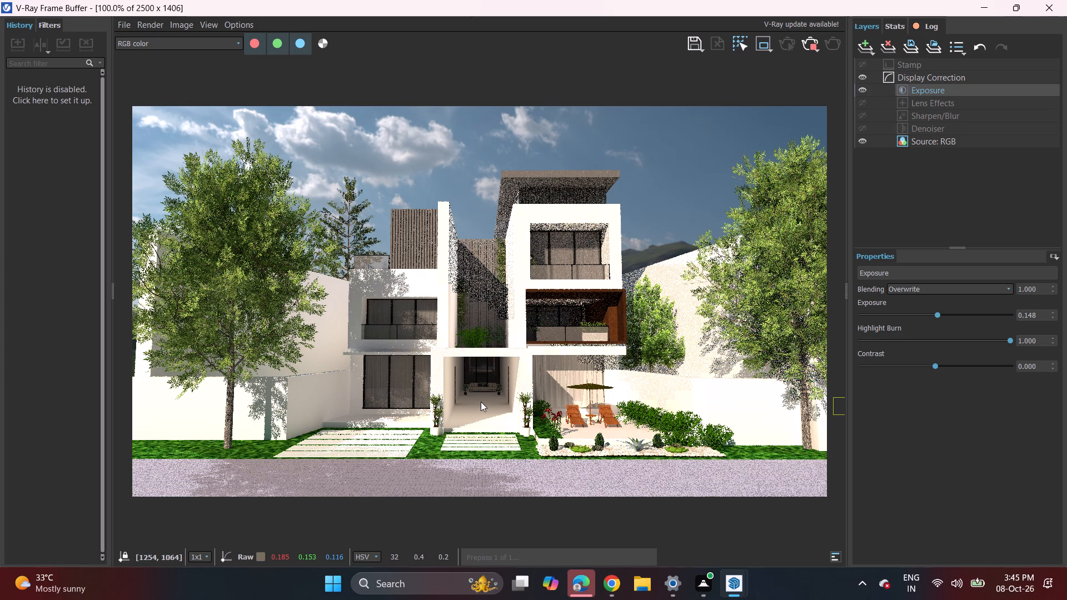
scroll(477, 351, up, 3)
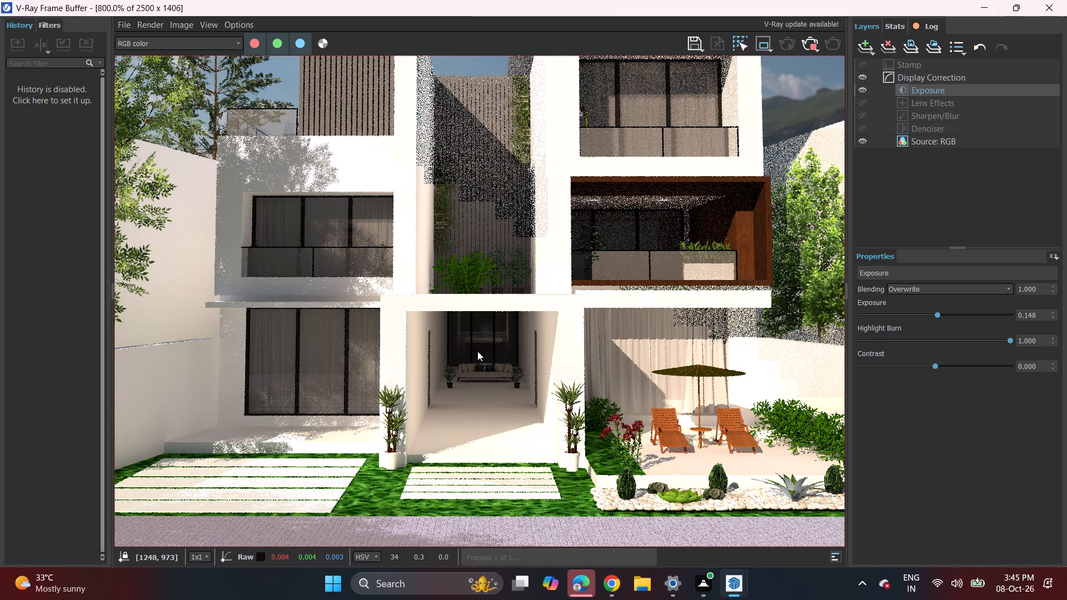
scroll(477, 351, down, 2)
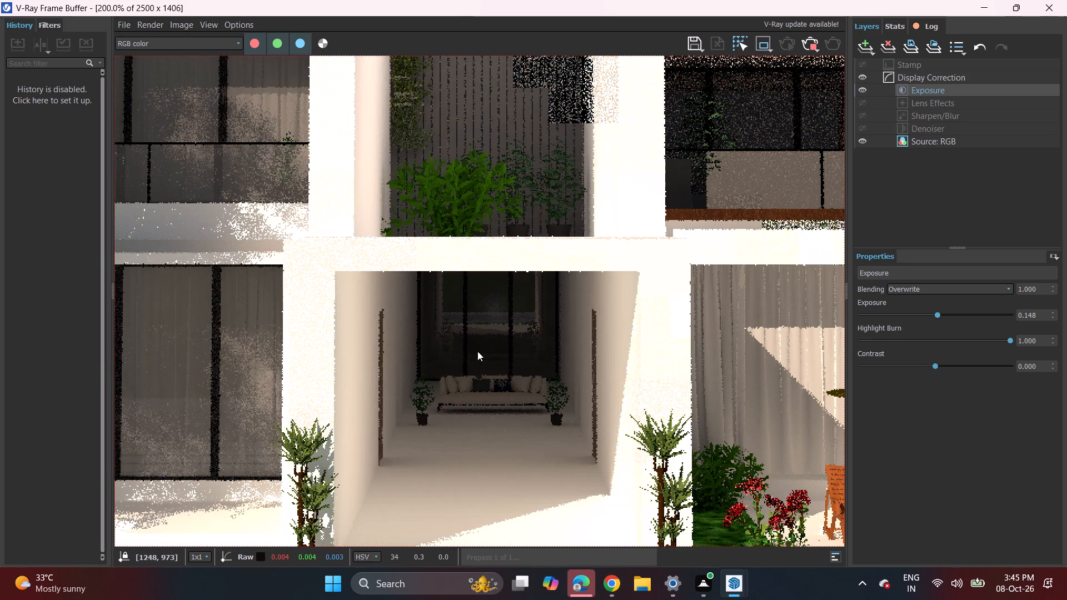
scroll(477, 351, down, 2)
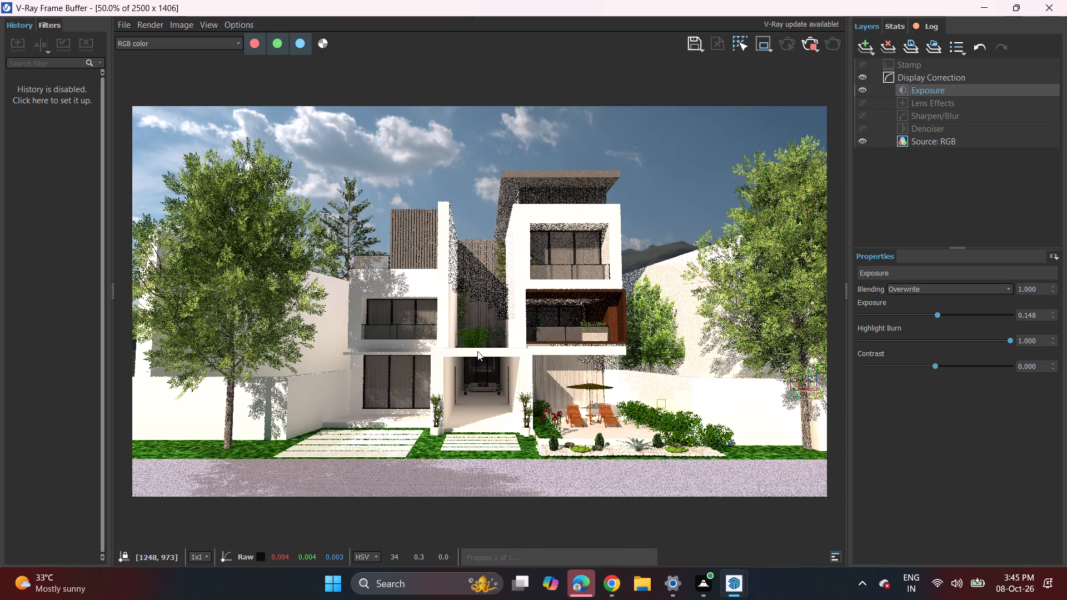
Examine the white-framed top balcony and the wood-framed balcony below it in the in-progress render, up close and in the whole view.
scroll(477, 351, down, 1)
scroll(477, 351, up, 1)
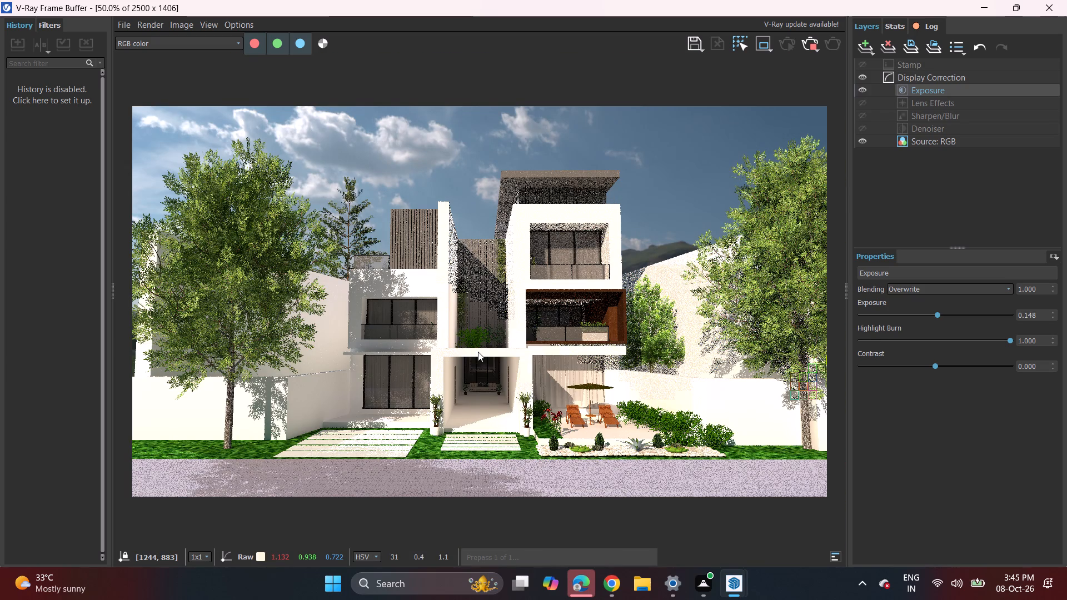
click(497, 379)
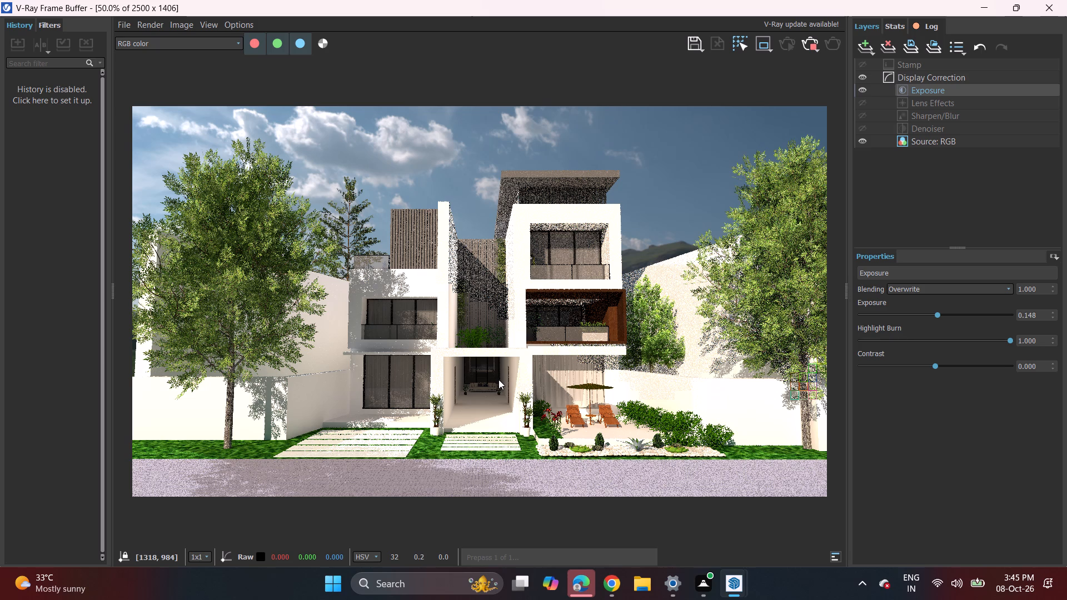
click(500, 379)
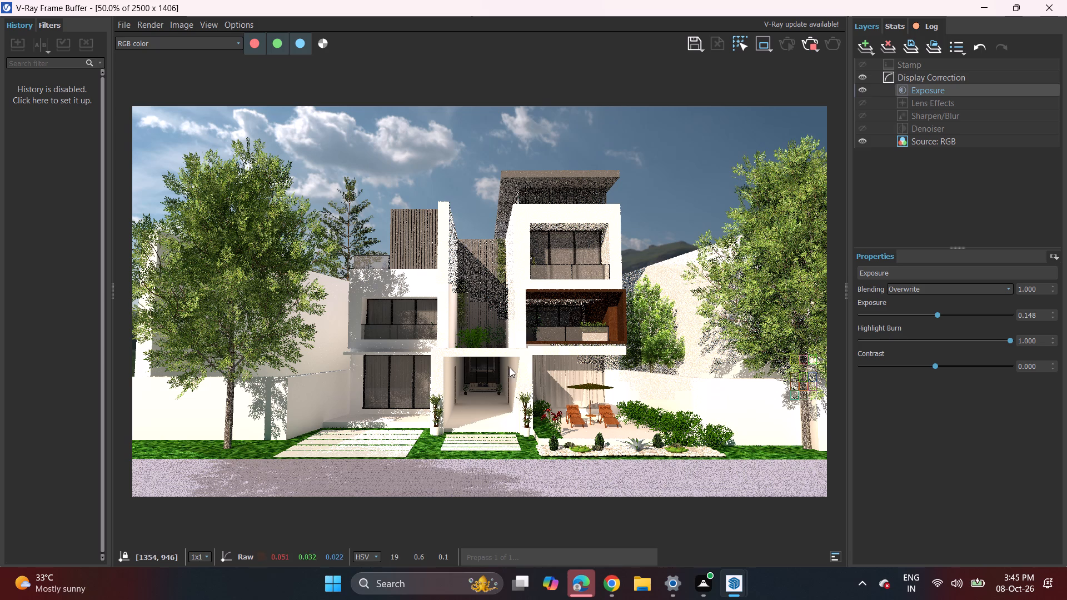
click(518, 210)
click(512, 309)
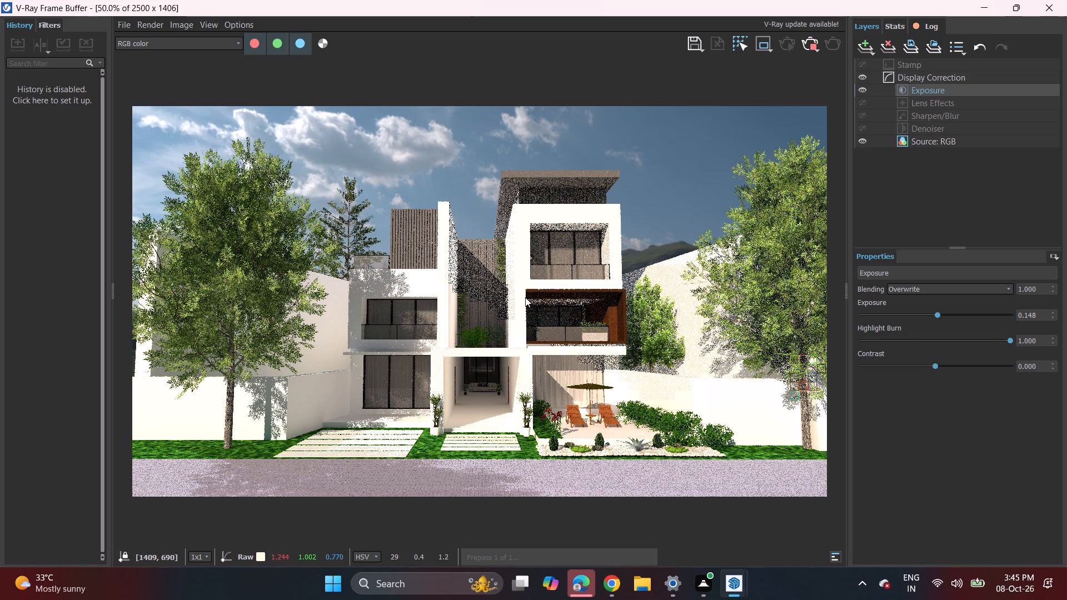
double_click(636, 304)
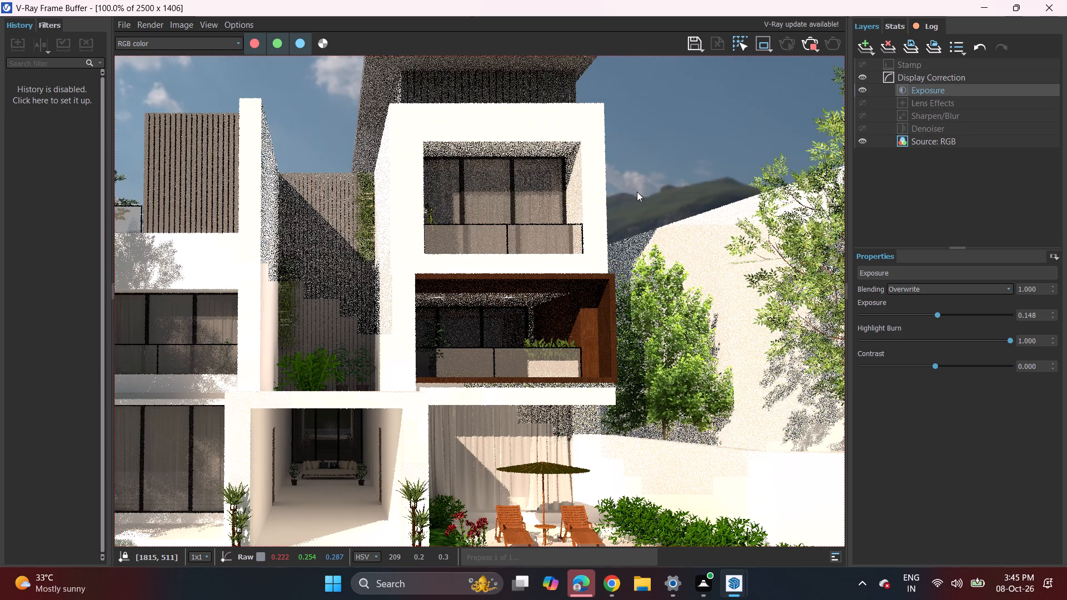
click(637, 192)
double_click(506, 168)
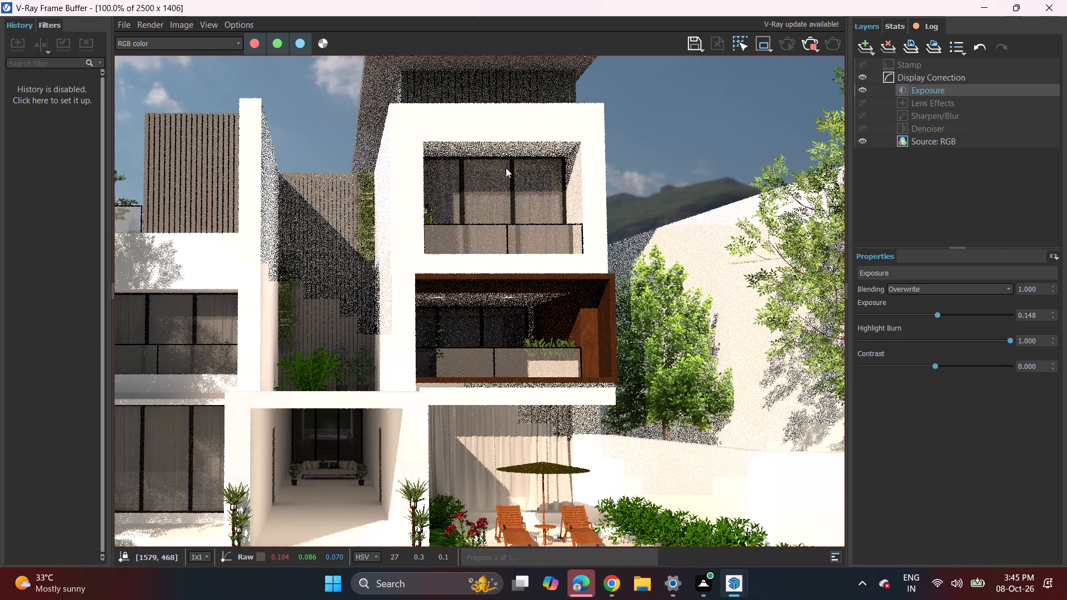
click(592, 355)
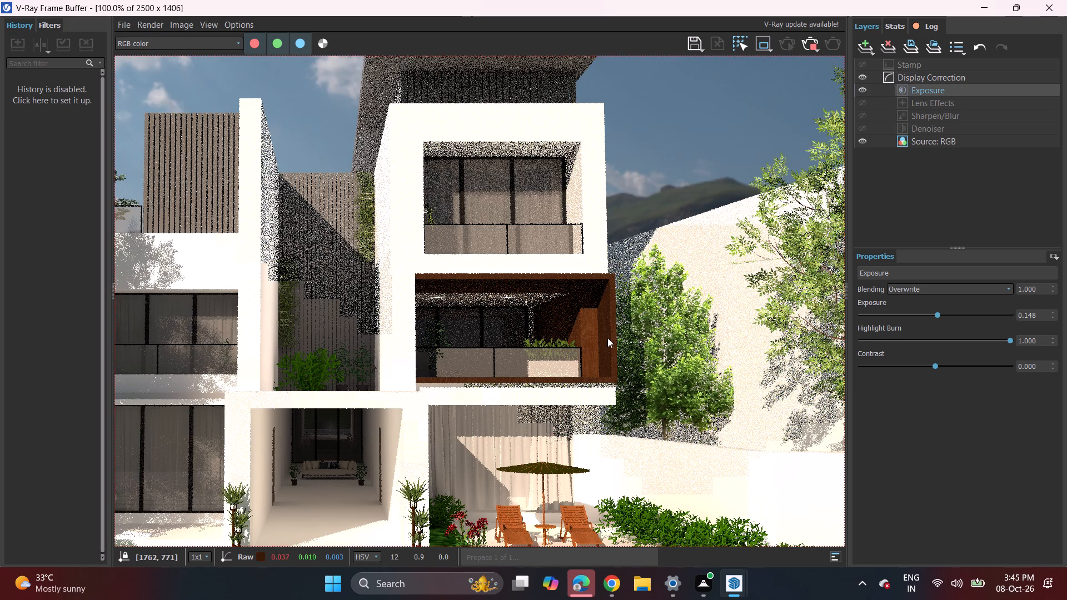
scroll(606, 338, down, 1)
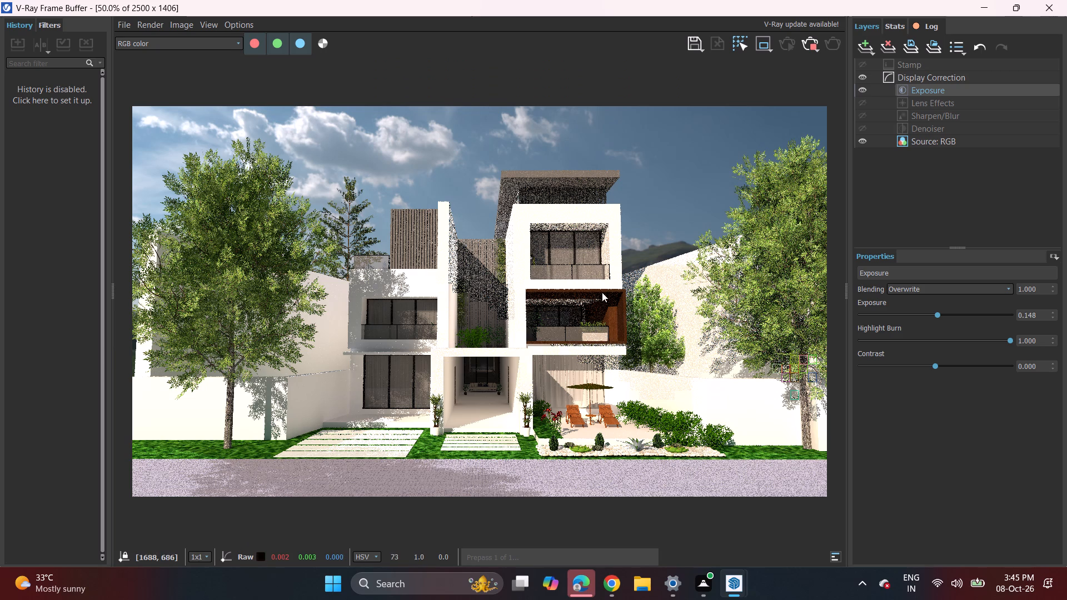
double_click(590, 334)
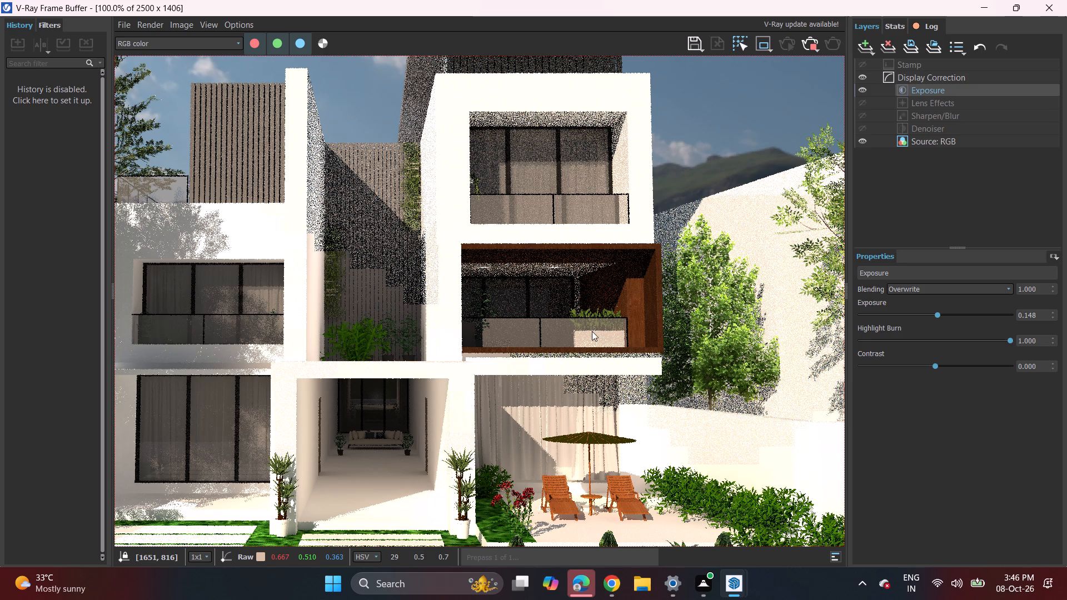
scroll(592, 331, down, 1)
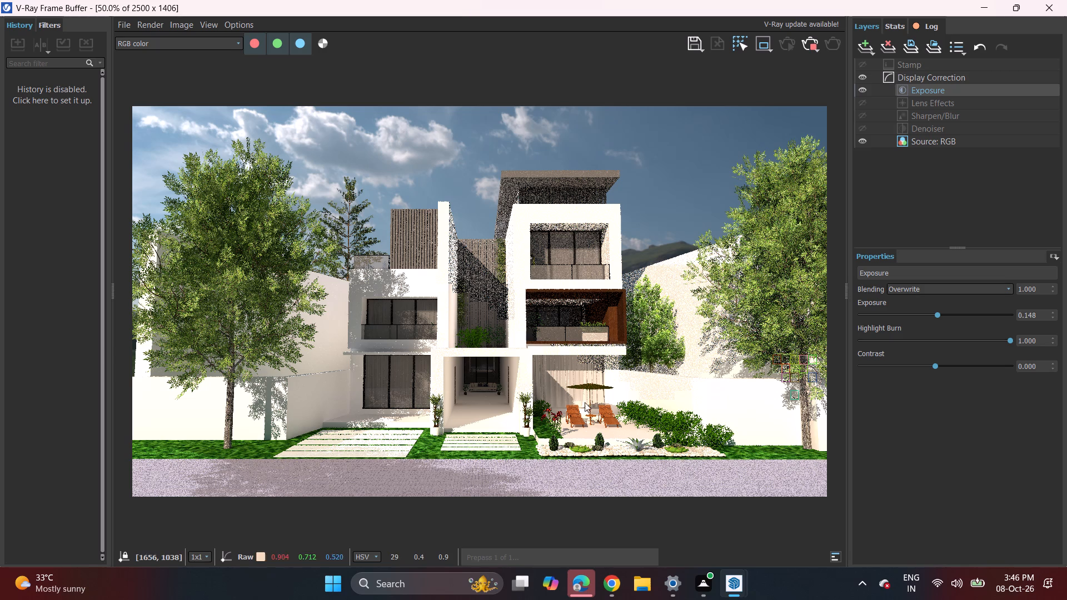
Examine the lower house block's curtained windows, balcony and paving strips in the in-progress render, up close and within the whole image.
click(491, 303)
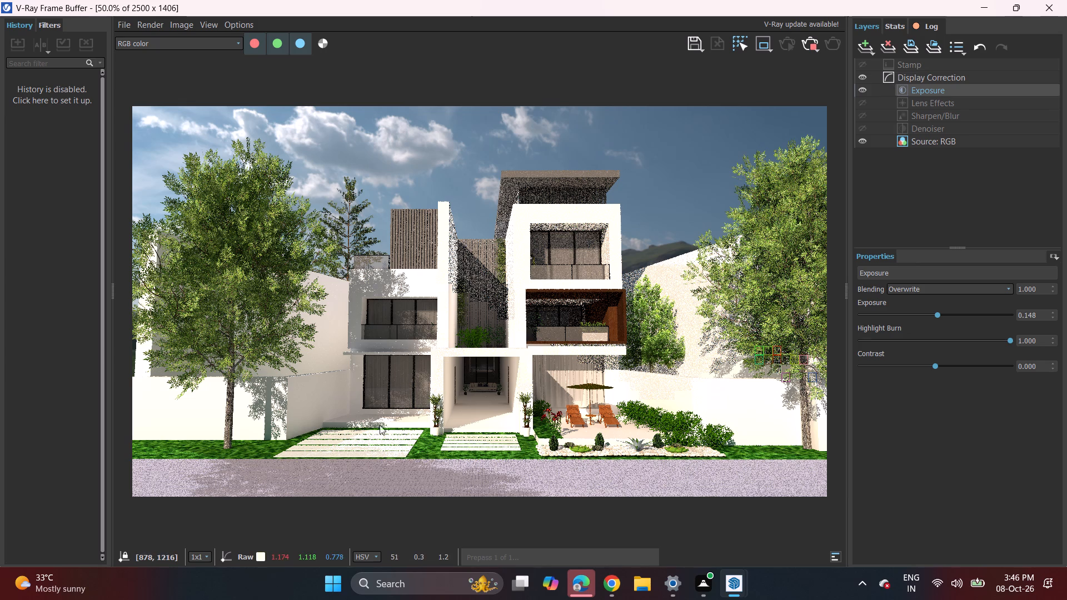
click(344, 459)
click(363, 386)
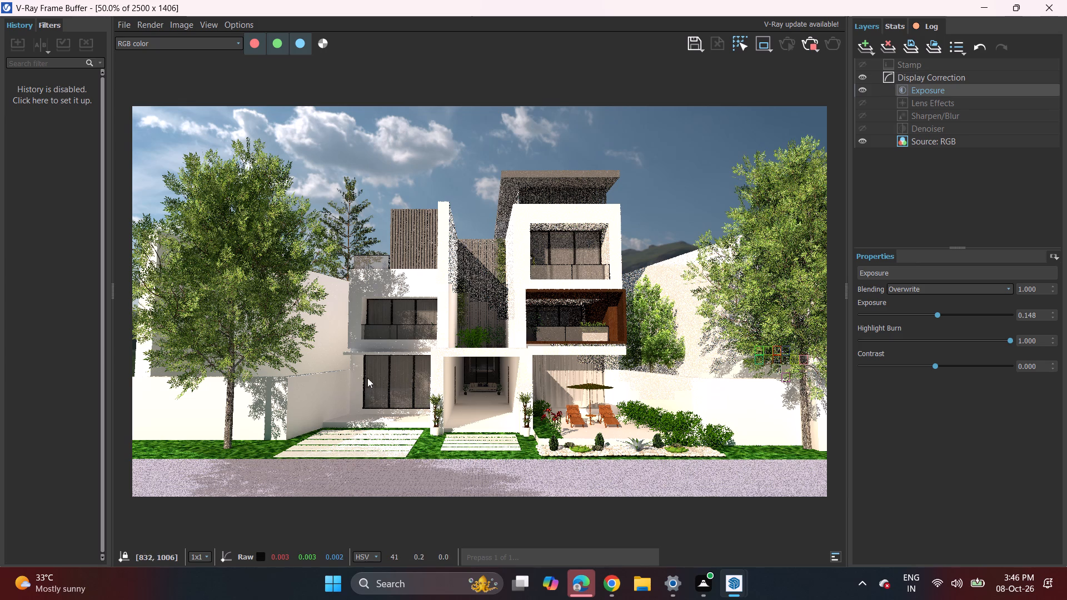
click(394, 318)
click(435, 241)
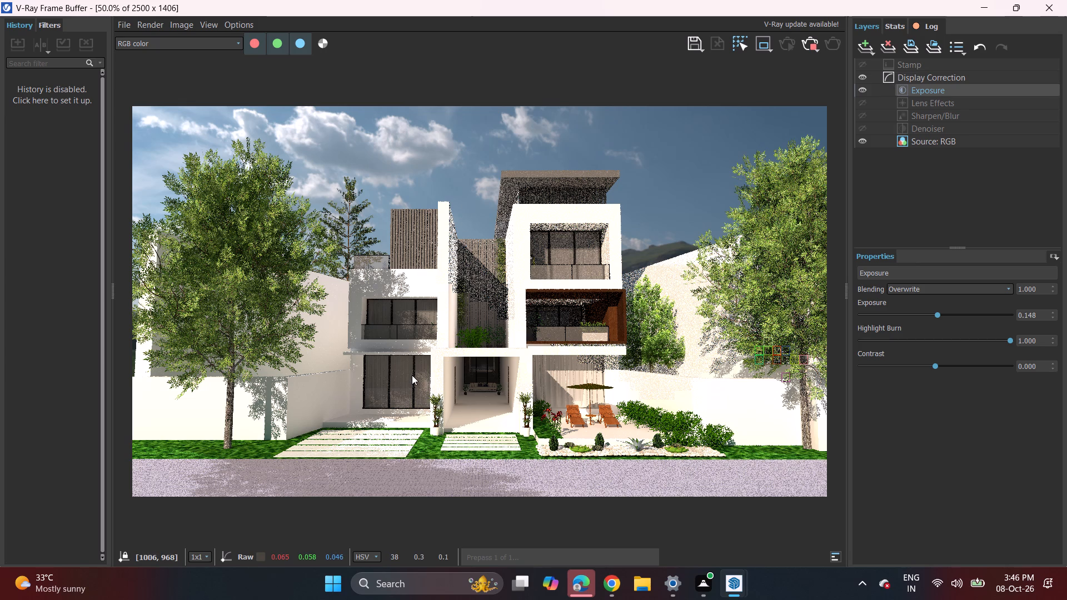
drag(395, 373, 398, 365)
double_click(395, 367)
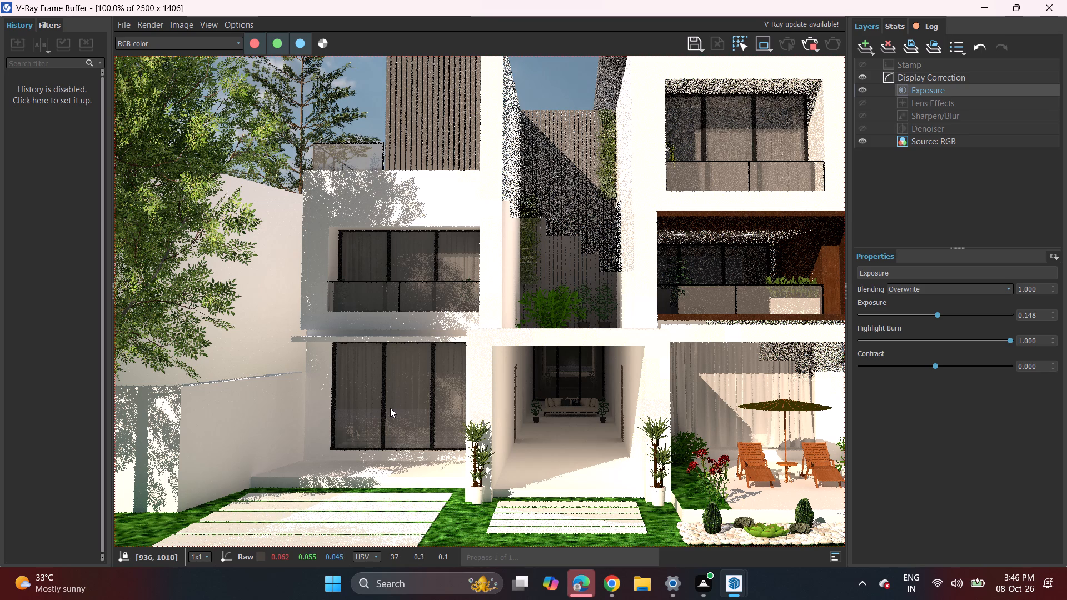
click(393, 387)
scroll(406, 351, down, 4)
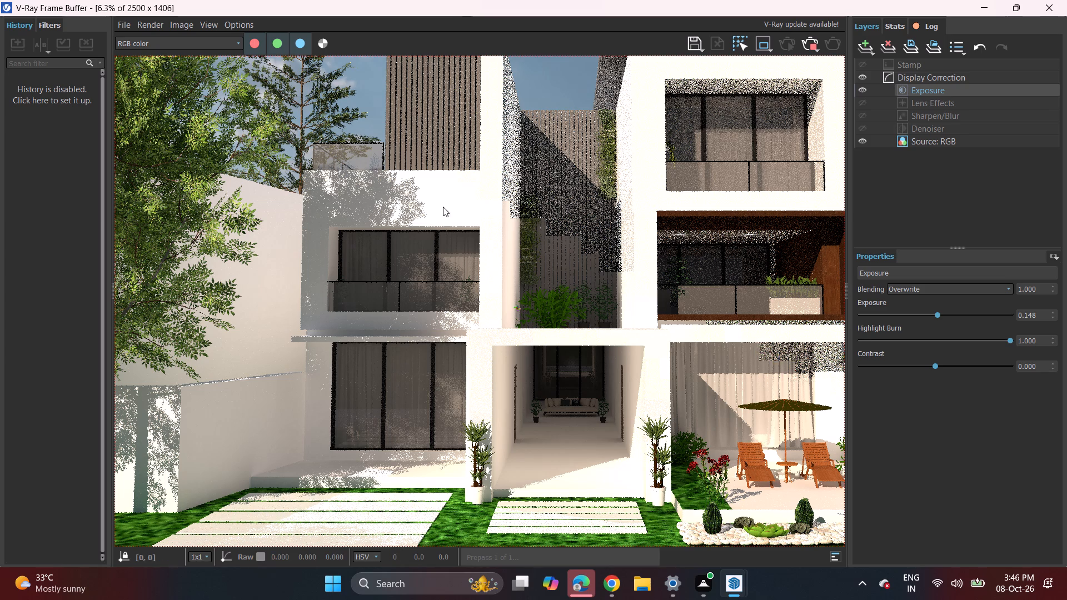
scroll(451, 235, up, 1)
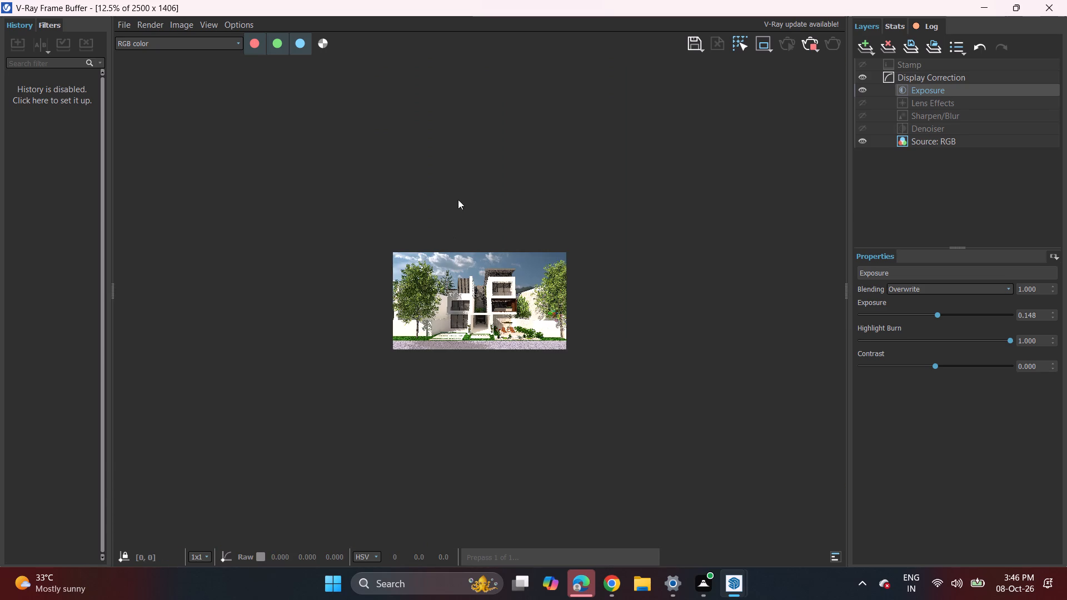
scroll(466, 165, up, 1)
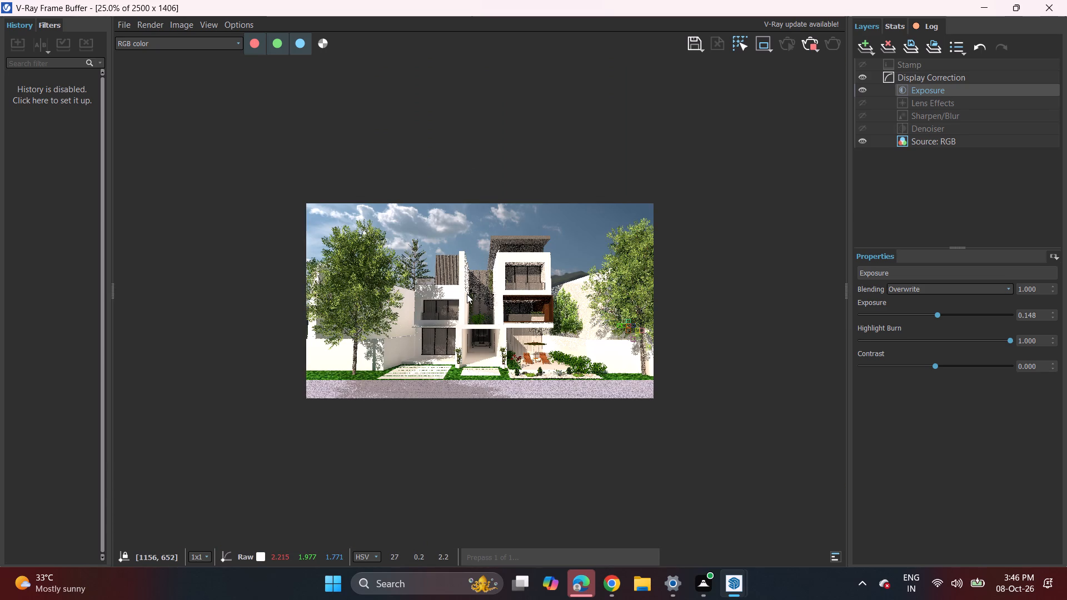
scroll(467, 294, up, 1)
Examine the planted slatted recess above the entrance passage in the in-progress render, in the whole view and up close.
click(482, 291)
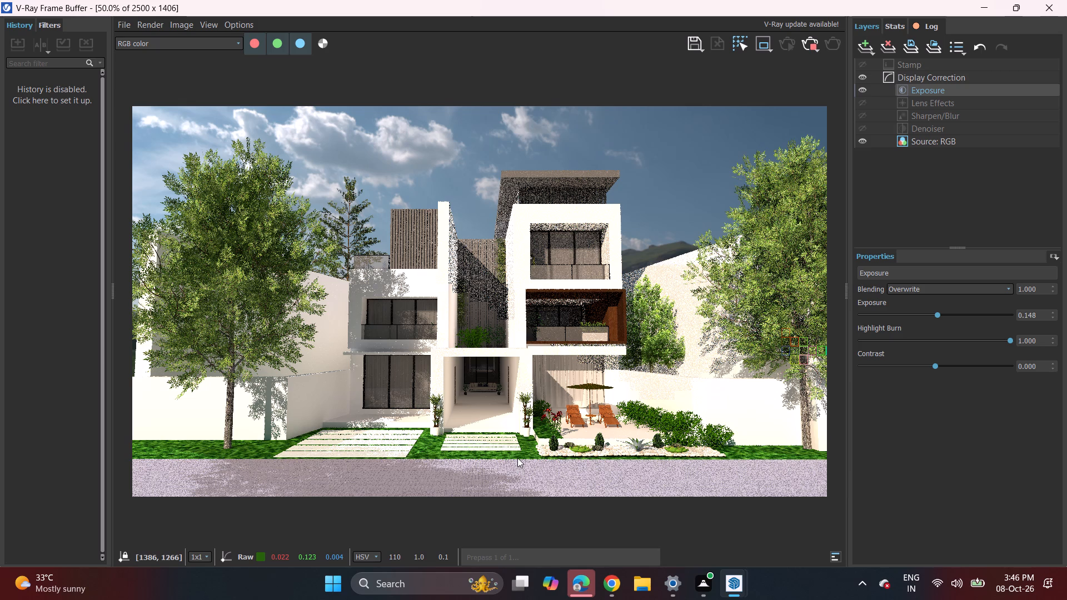
click(464, 398)
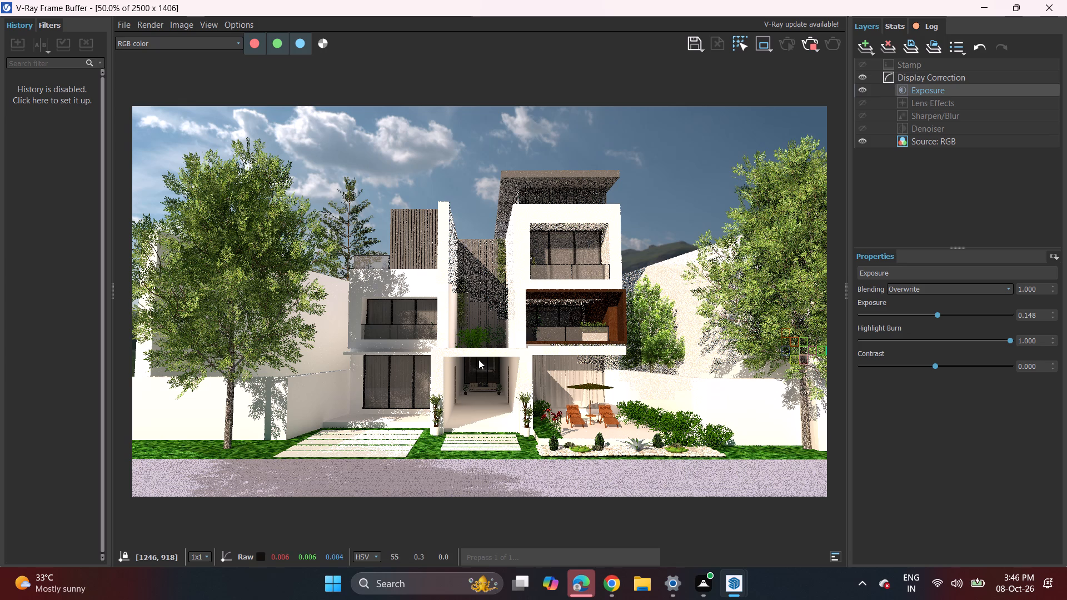
drag(478, 358, 476, 332)
click(467, 277)
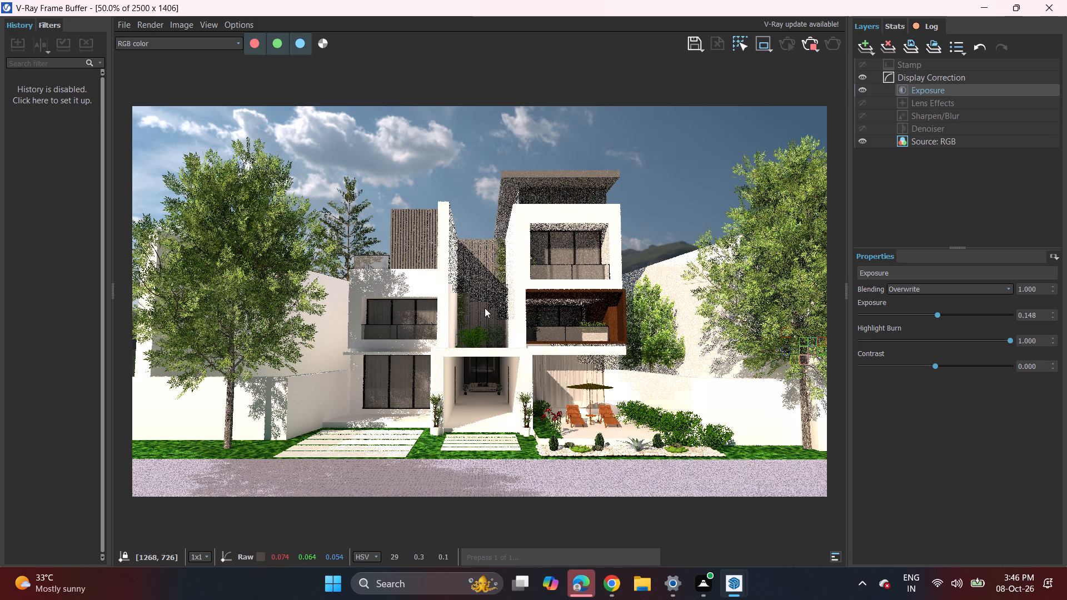
click(492, 347)
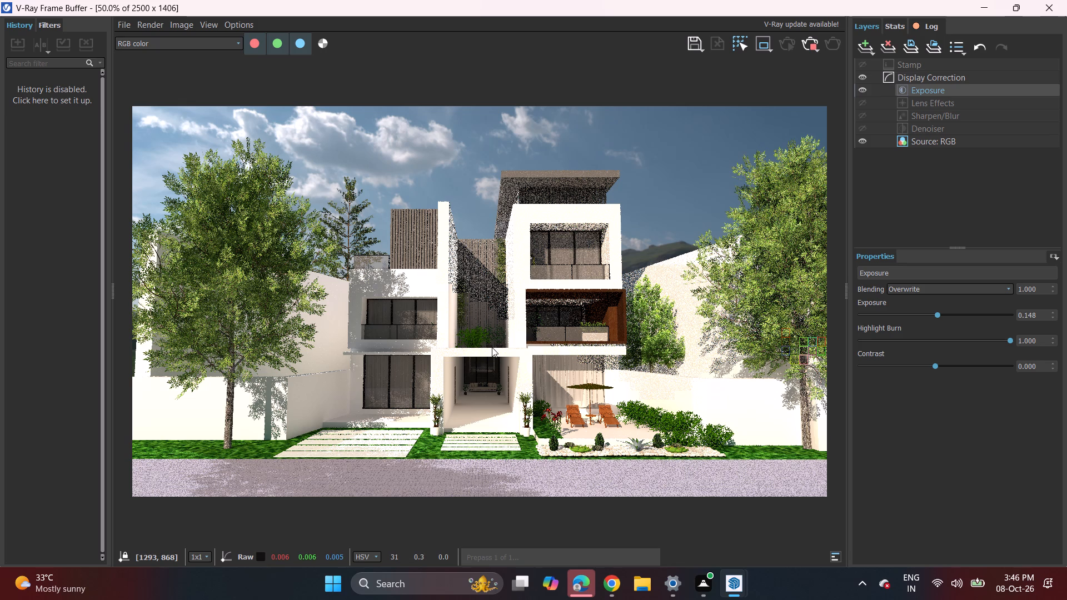
click(491, 312)
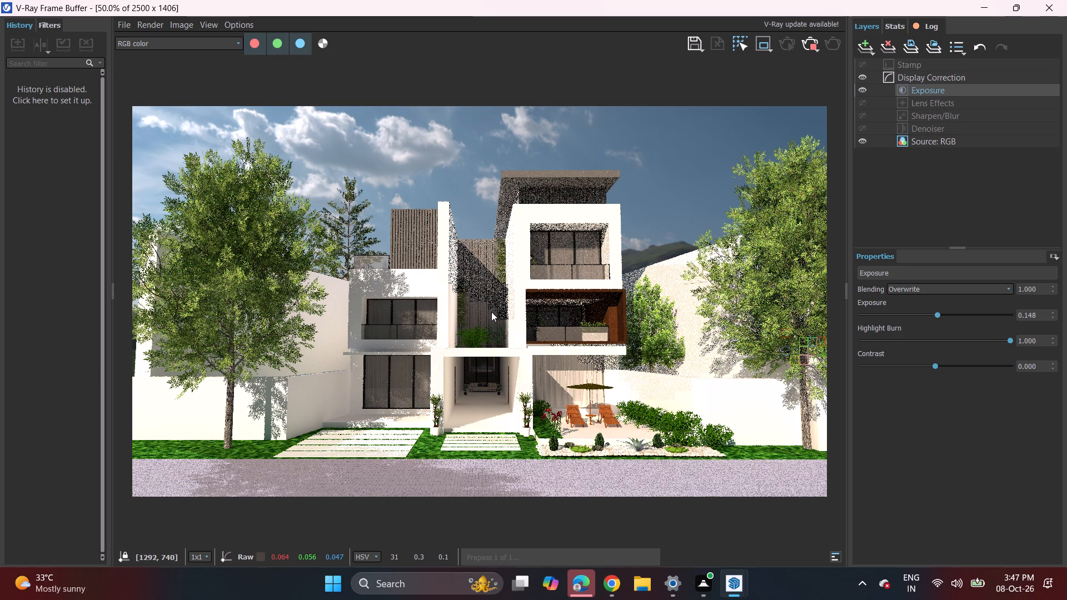
click(498, 301)
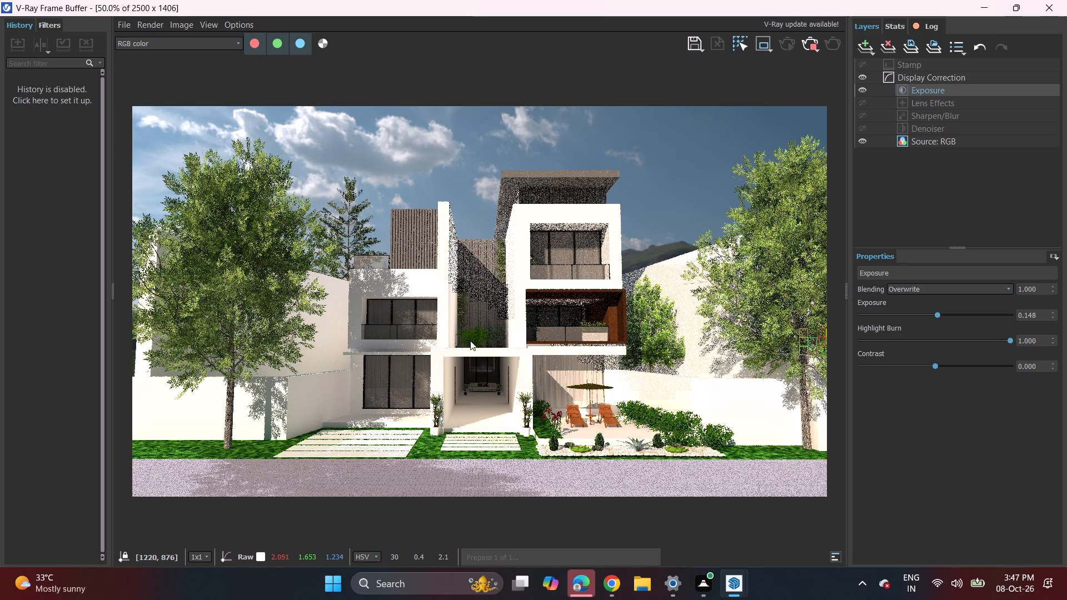
double_click(470, 337)
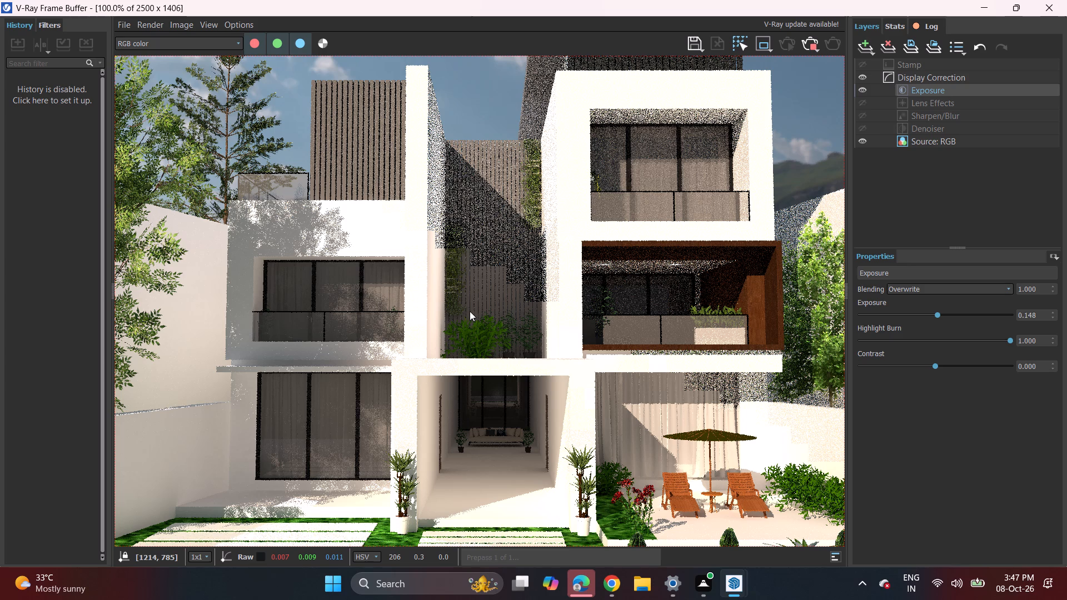
scroll(470, 328, down, 1)
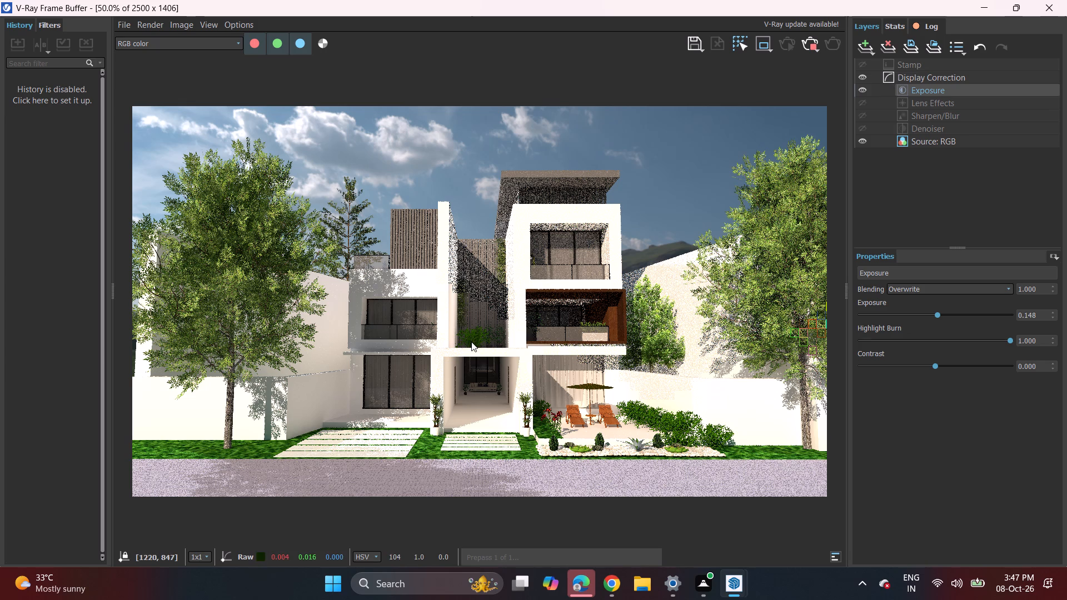
Examine the recess planting, the slab over the entrance and the passage with its sofa up close in the in-progress render.
click(471, 341)
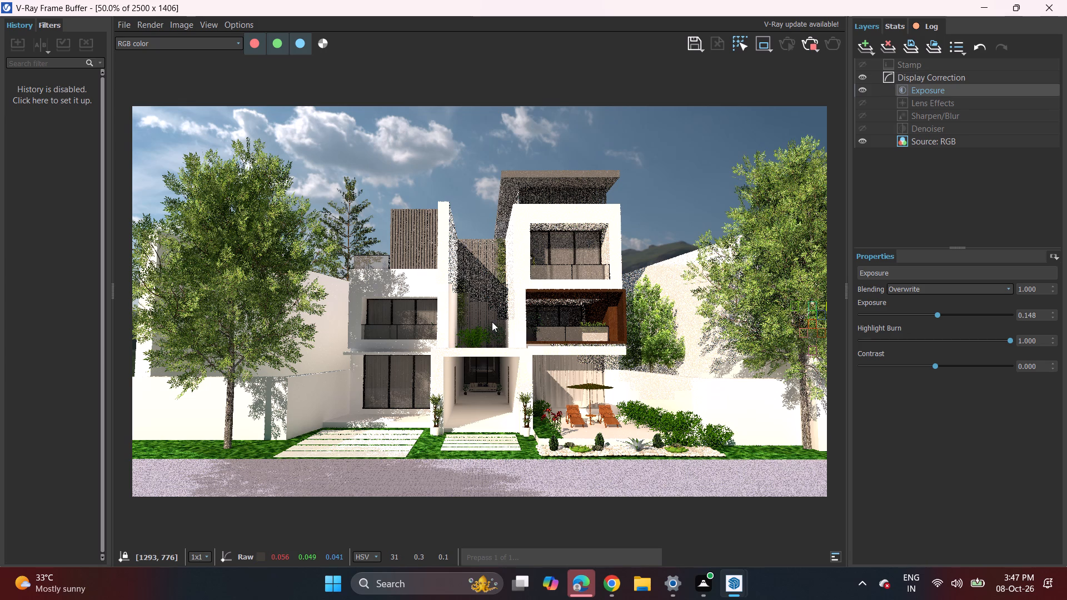
click(492, 322)
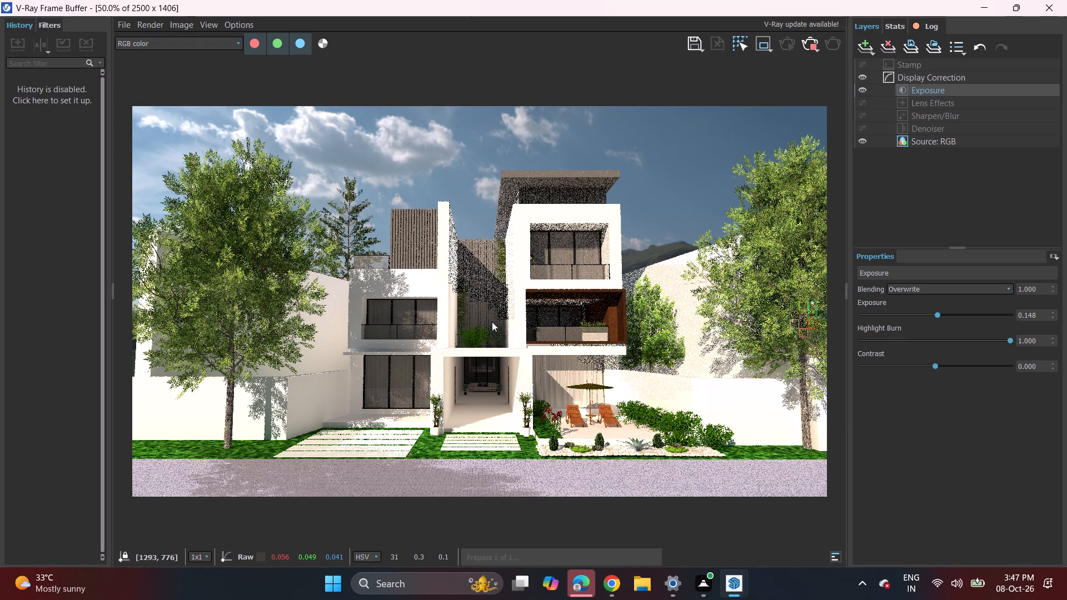
double_click(494, 338)
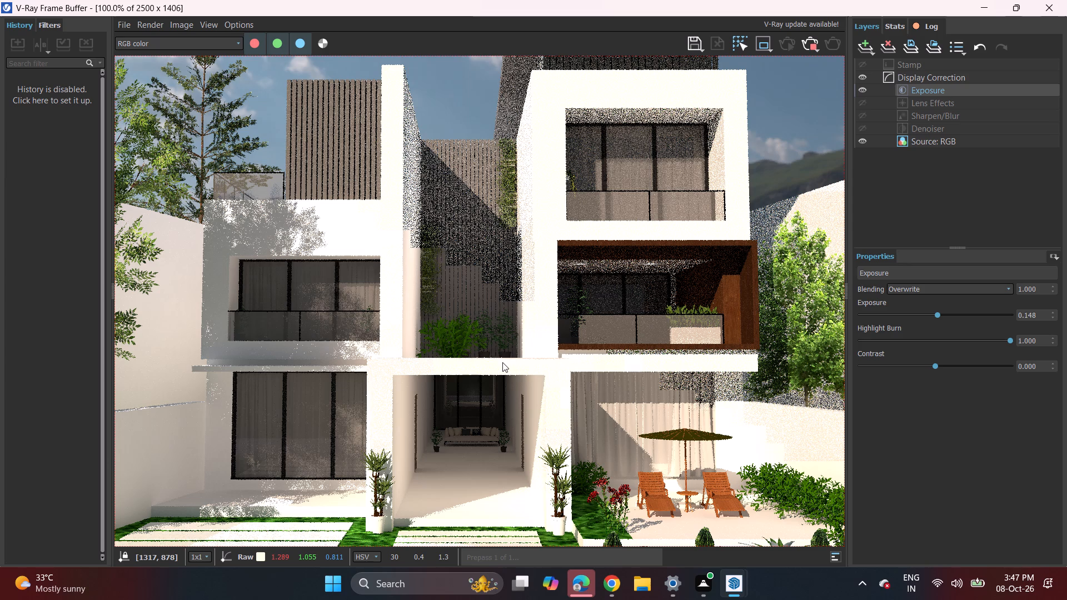
double_click(502, 362)
click(493, 346)
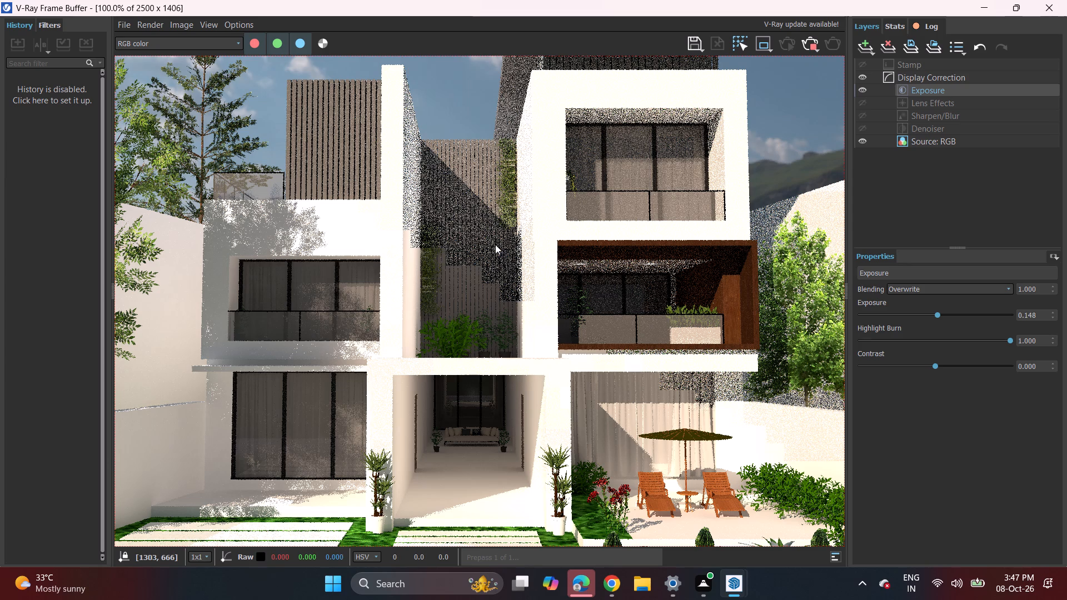
click(500, 348)
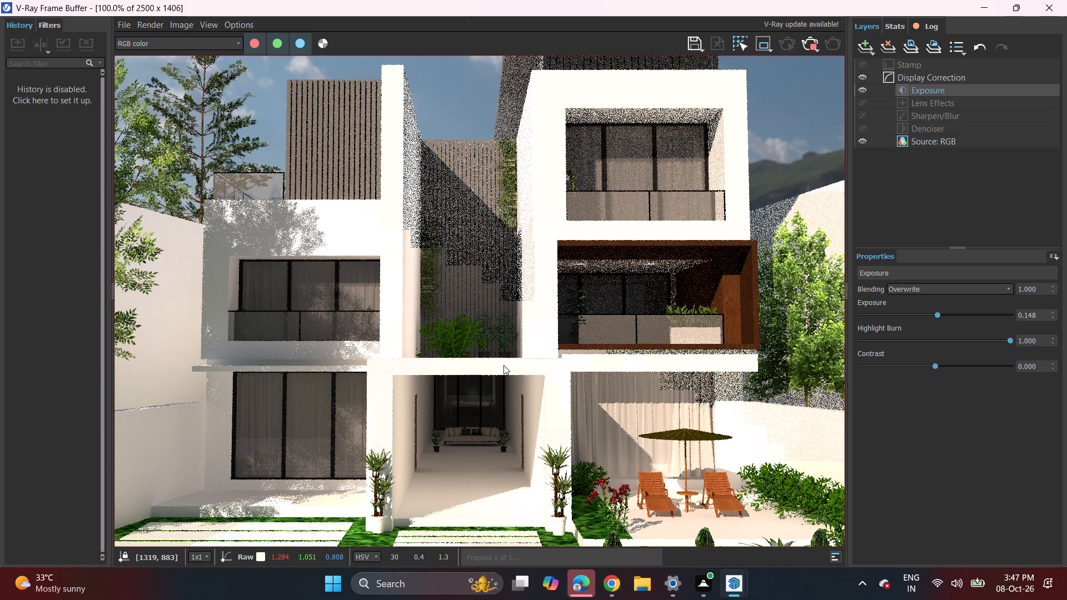
double_click(503, 365)
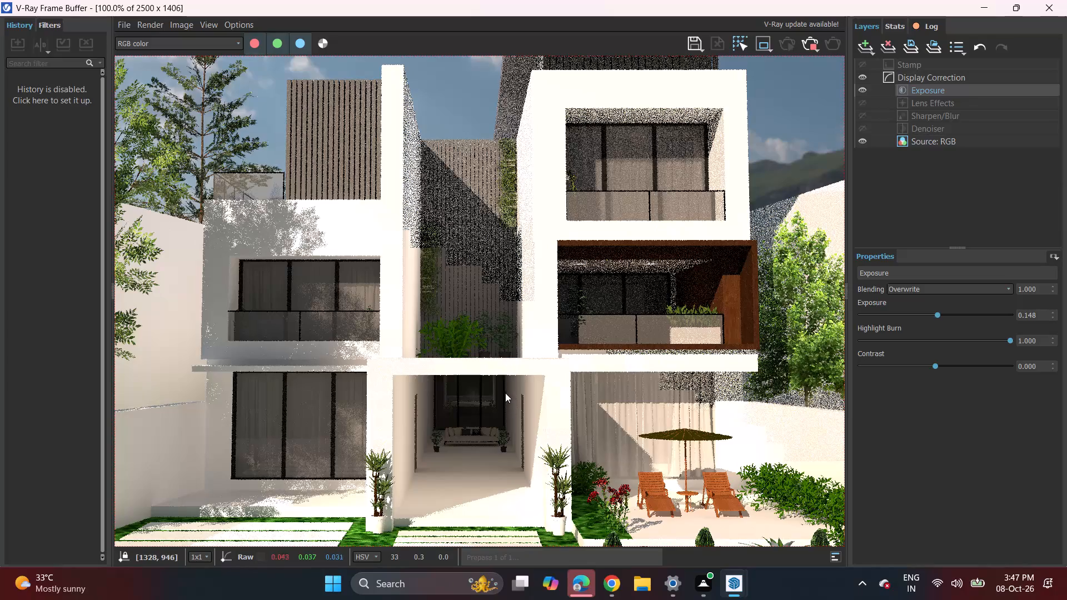
double_click(506, 446)
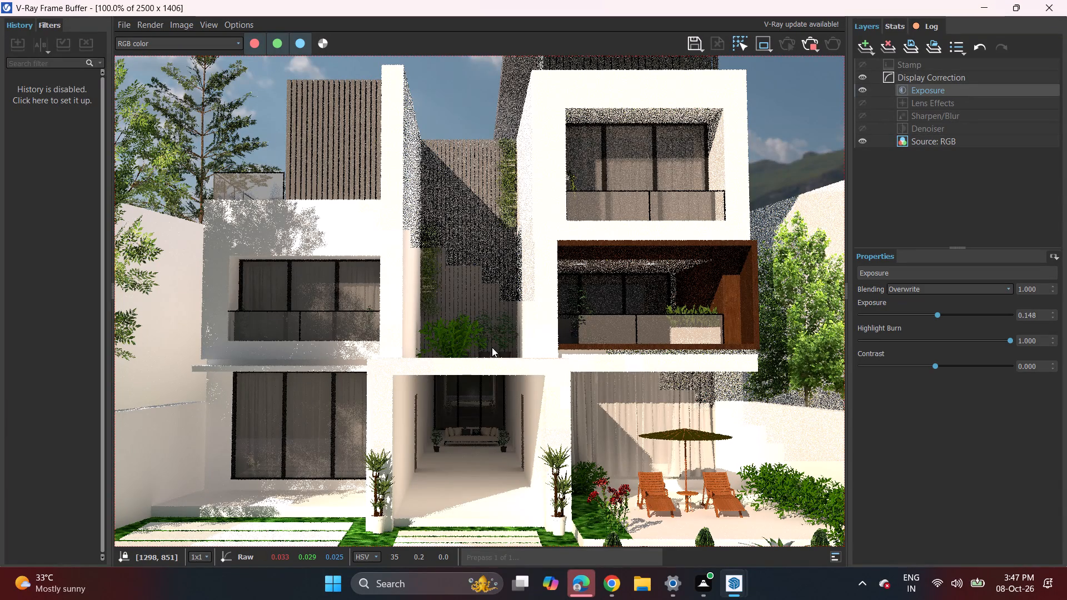
Examine the tall slatted recess between the two house blocks in the in-progress render, up close and within the whole image.
click(490, 344)
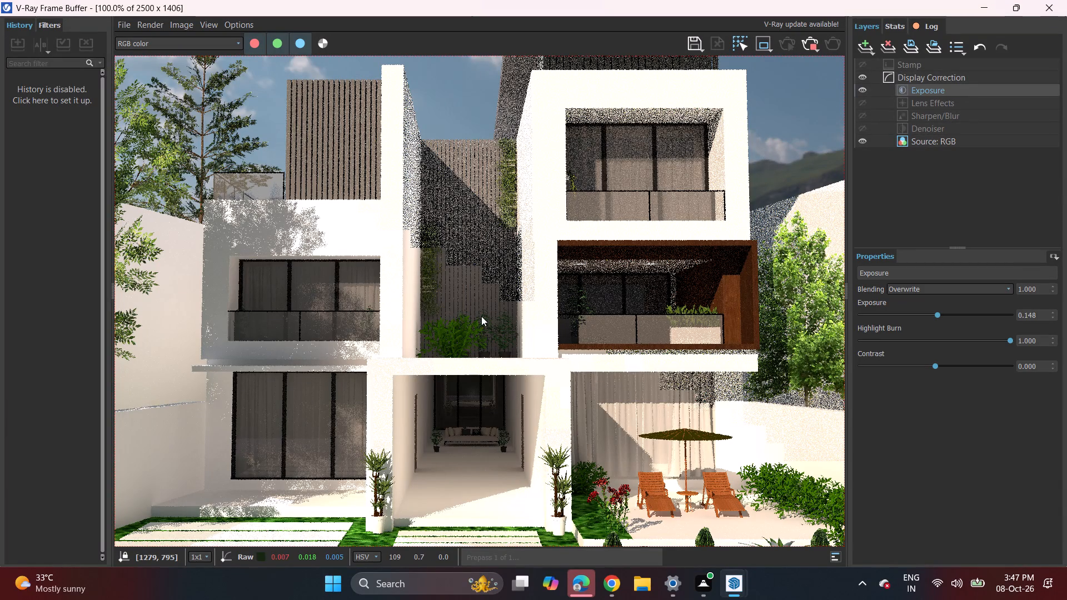
click(481, 316)
double_click(481, 269)
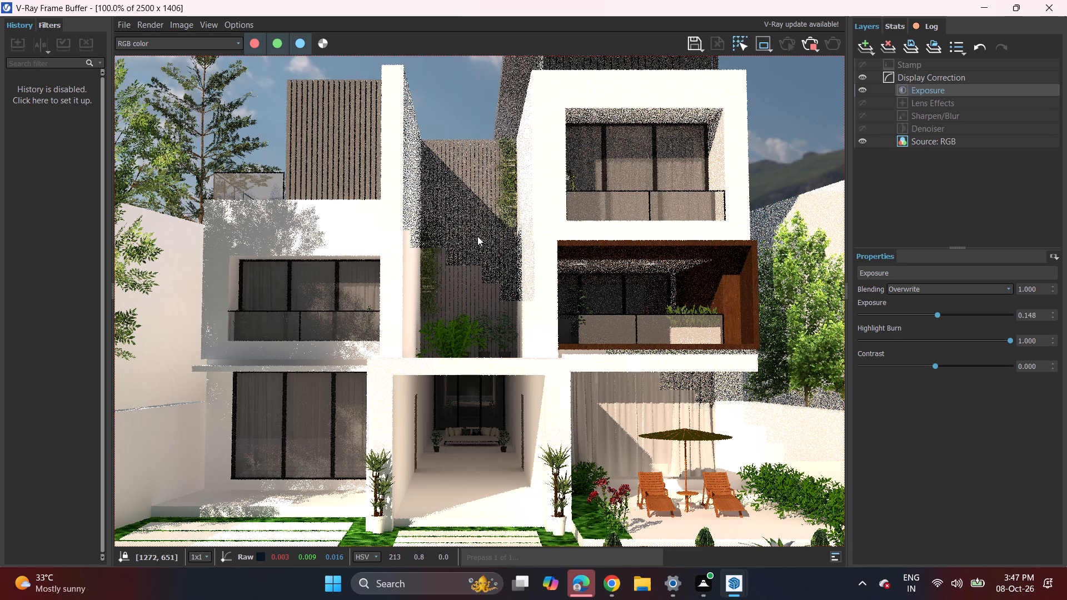
scroll(481, 241, down, 3)
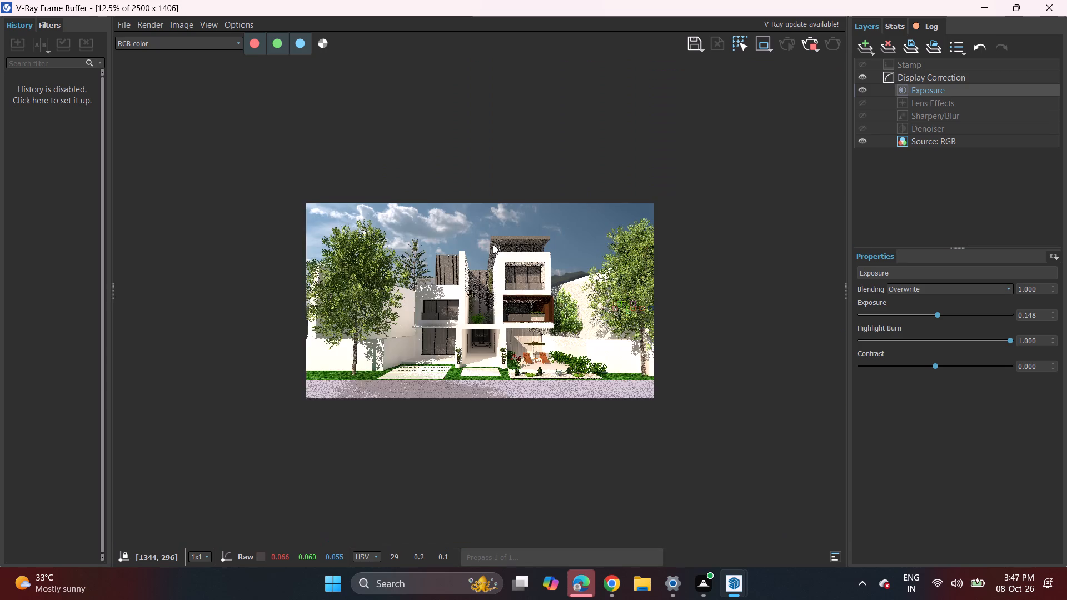
scroll(496, 228, up, 2)
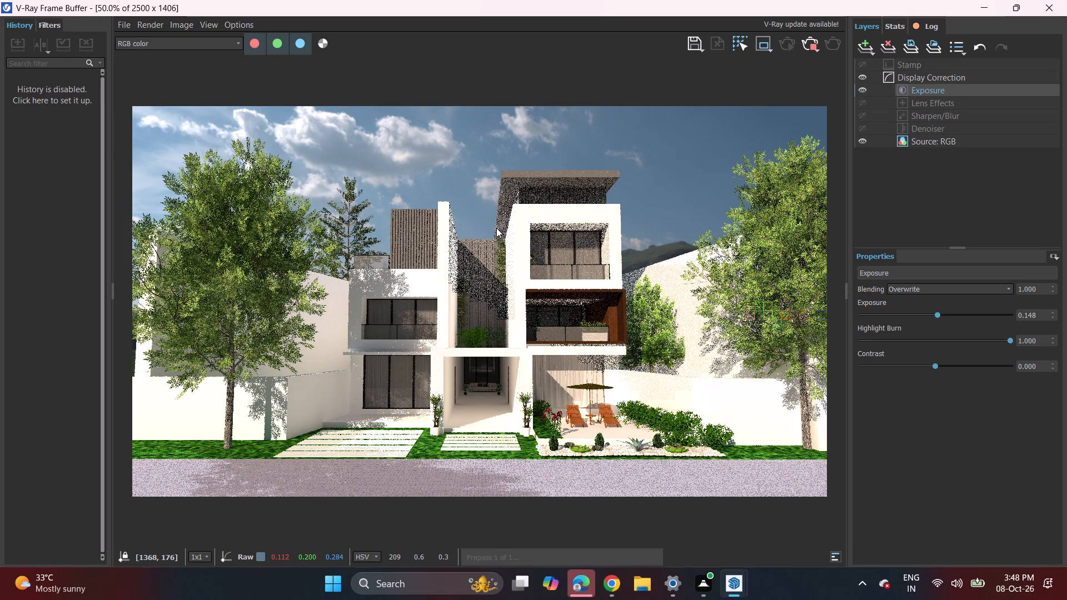
click(480, 288)
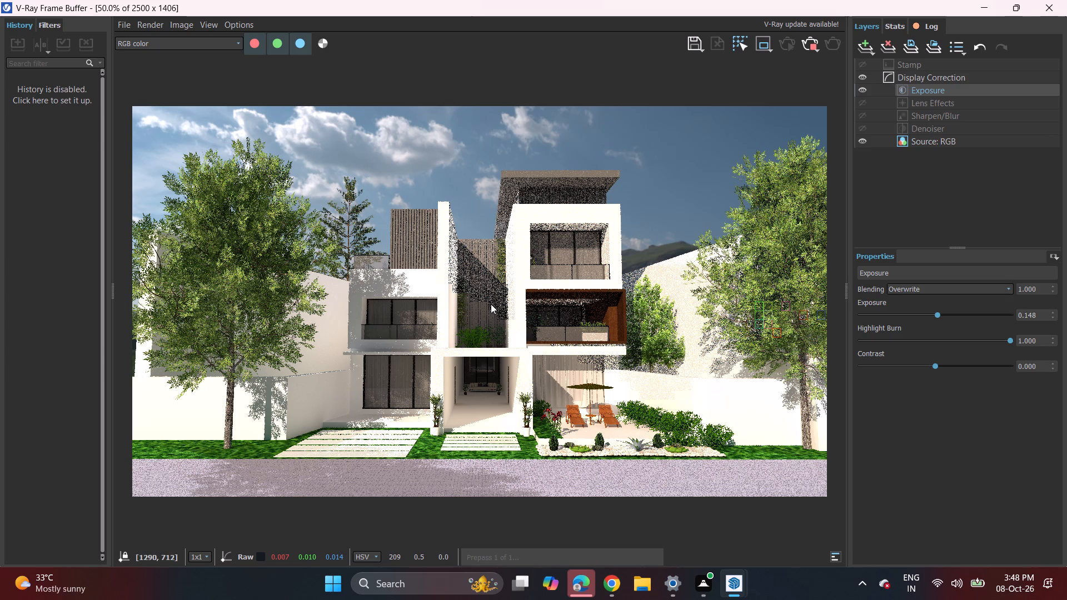
click(482, 332)
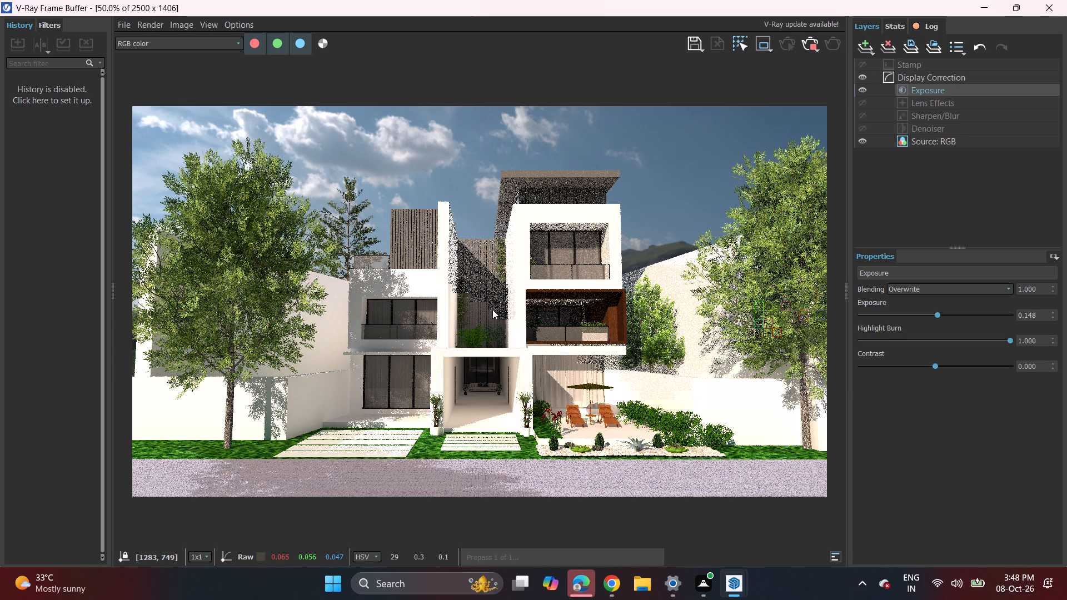
click(494, 309)
click(494, 274)
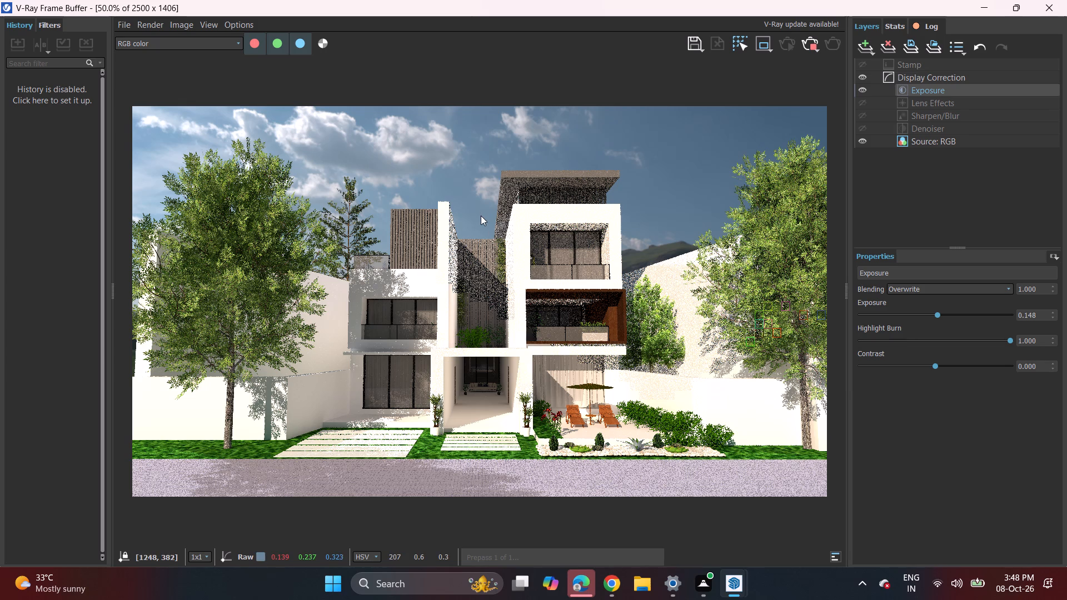
Examine the top of the slatted recess wall and the adjoining taller block in the in-progress render, up close and in the whole view.
double_click(481, 216)
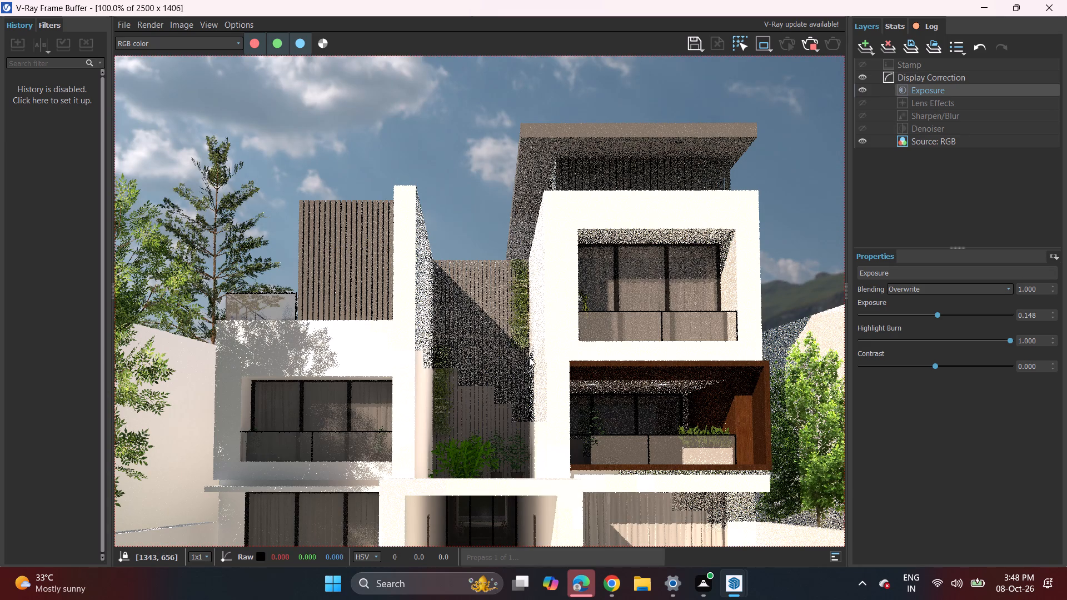
click(508, 385)
drag(506, 369, 502, 353)
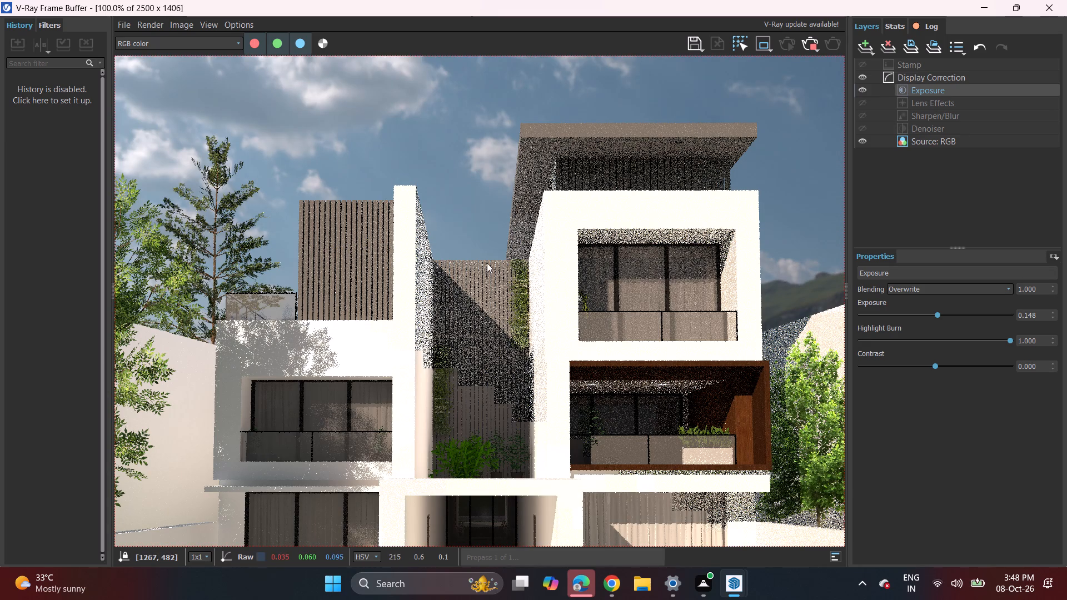
drag(485, 258, 484, 247)
drag(484, 242, 483, 233)
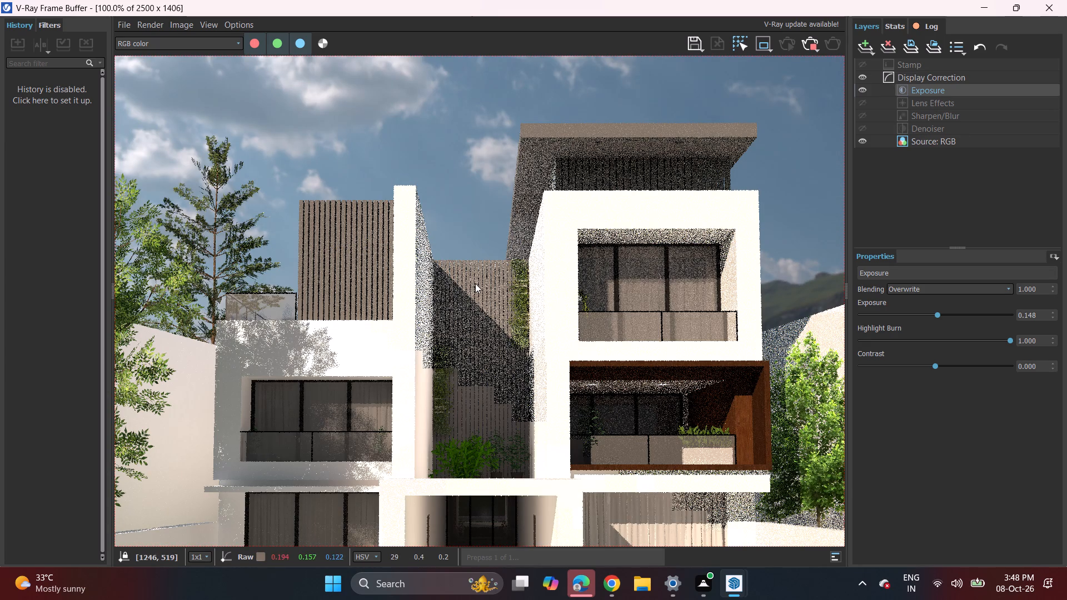
scroll(478, 280, down, 1)
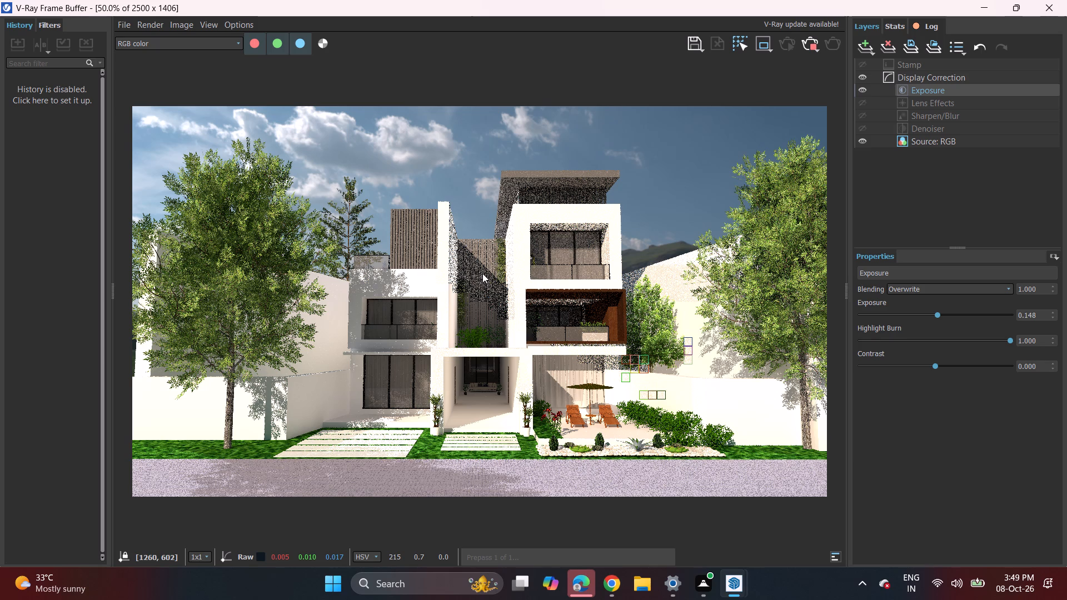
click(480, 289)
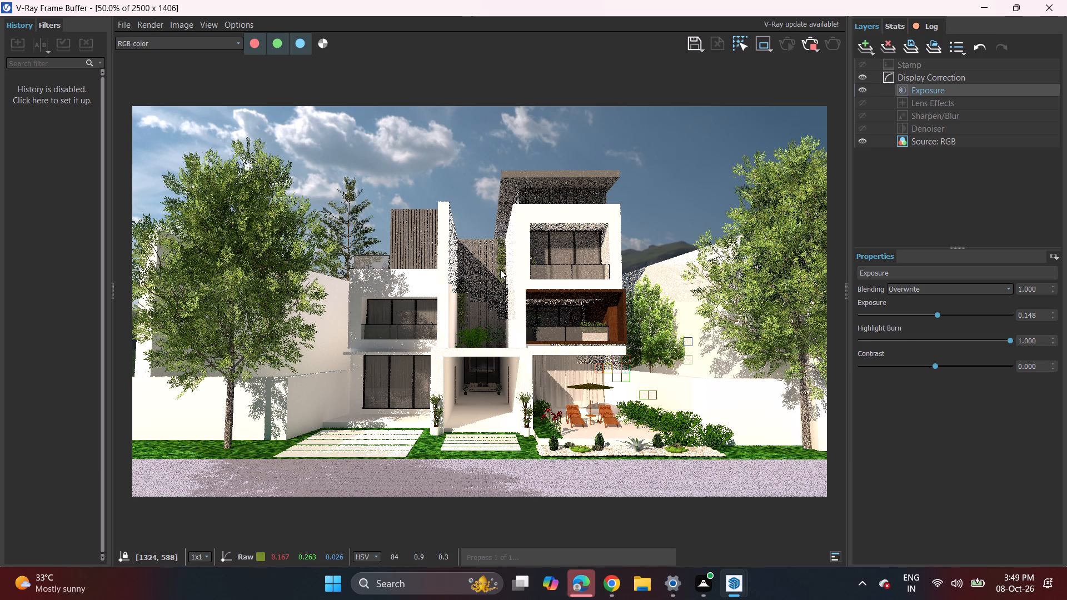
click(502, 308)
drag(509, 332, 510, 339)
drag(513, 349, 516, 361)
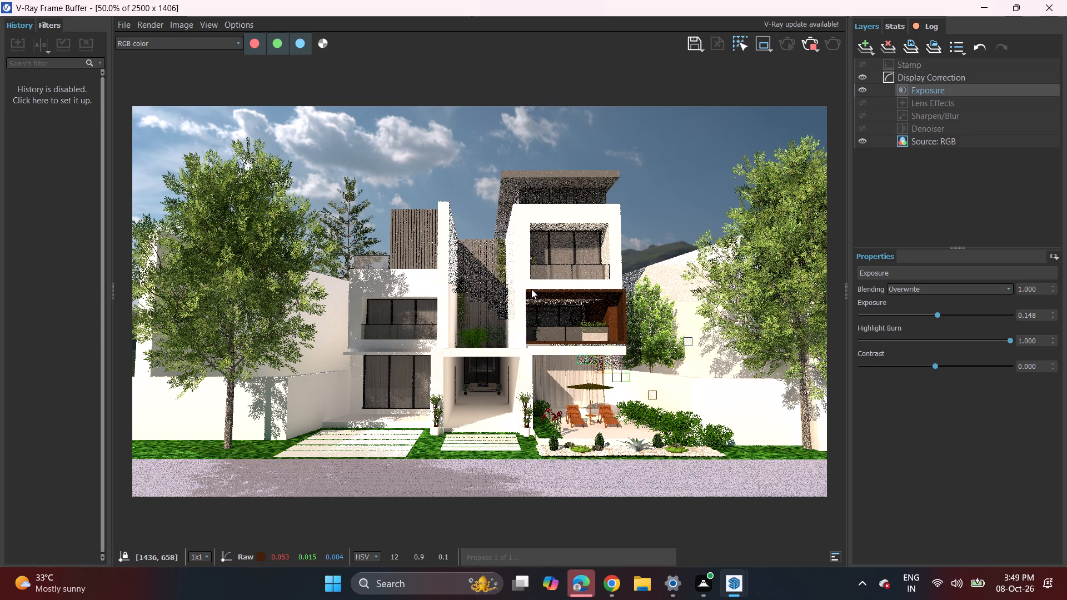
click(528, 274)
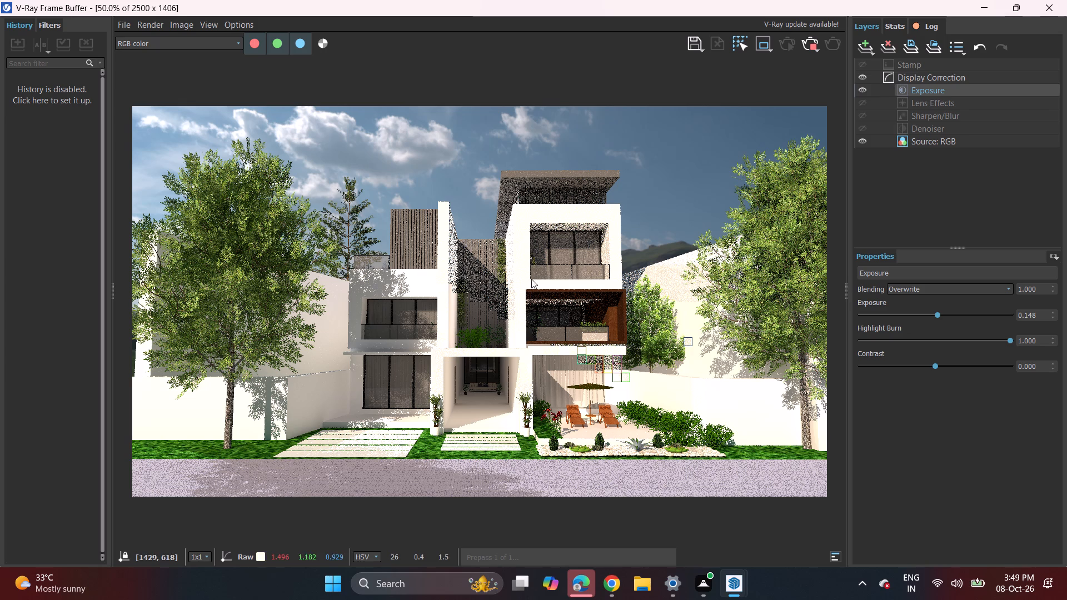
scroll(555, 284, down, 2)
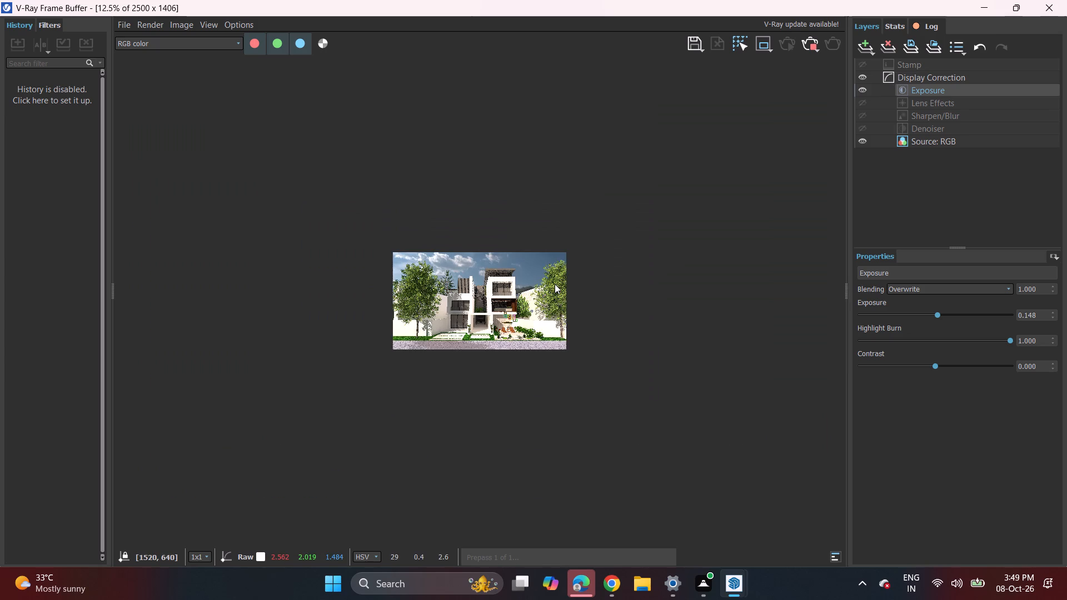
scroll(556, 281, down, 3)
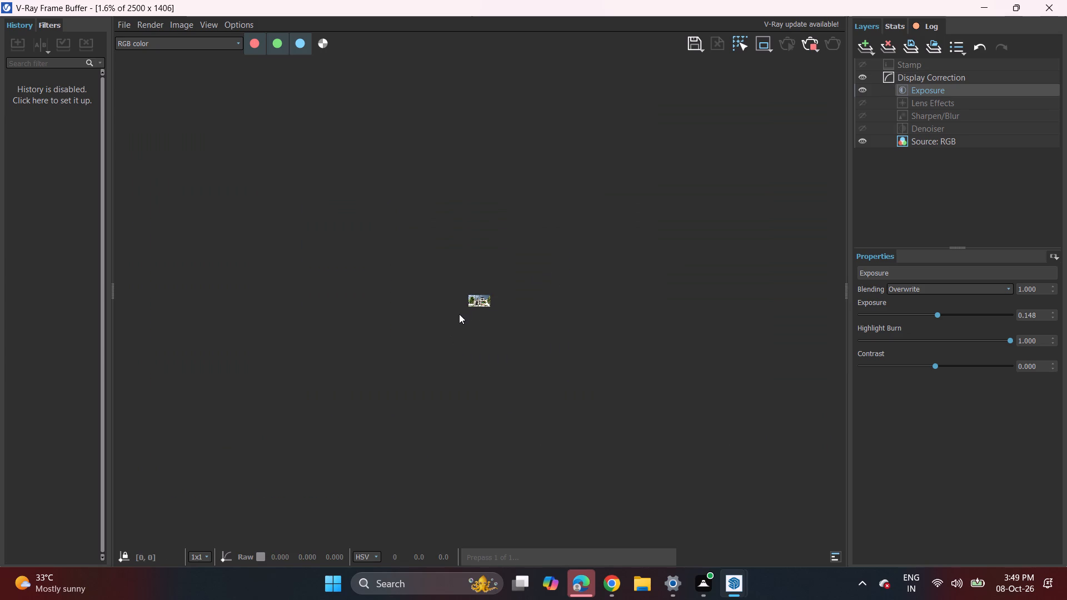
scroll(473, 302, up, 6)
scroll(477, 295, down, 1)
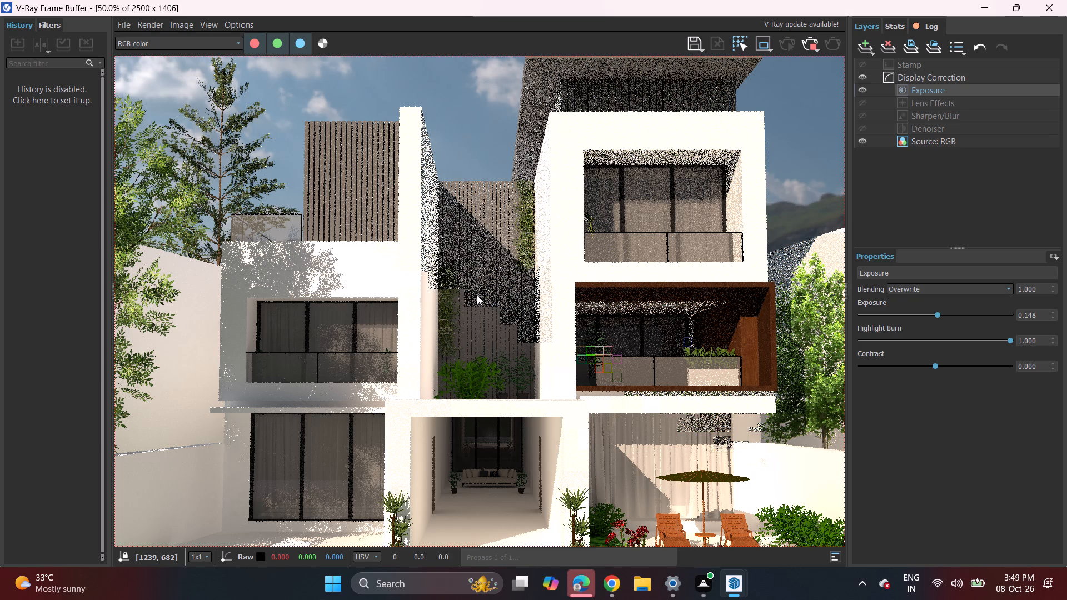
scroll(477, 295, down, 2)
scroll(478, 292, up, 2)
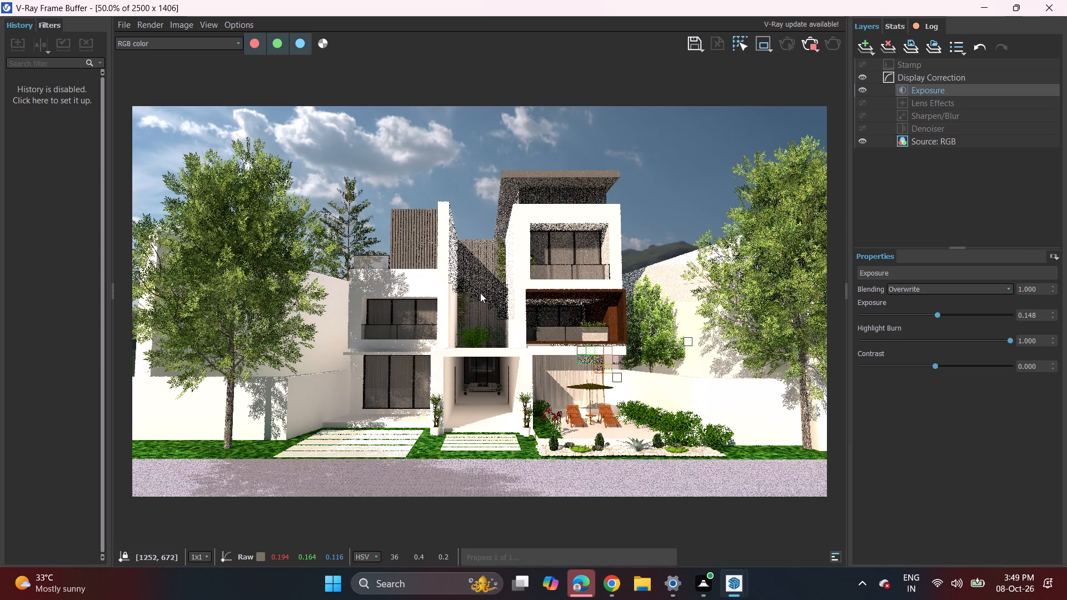
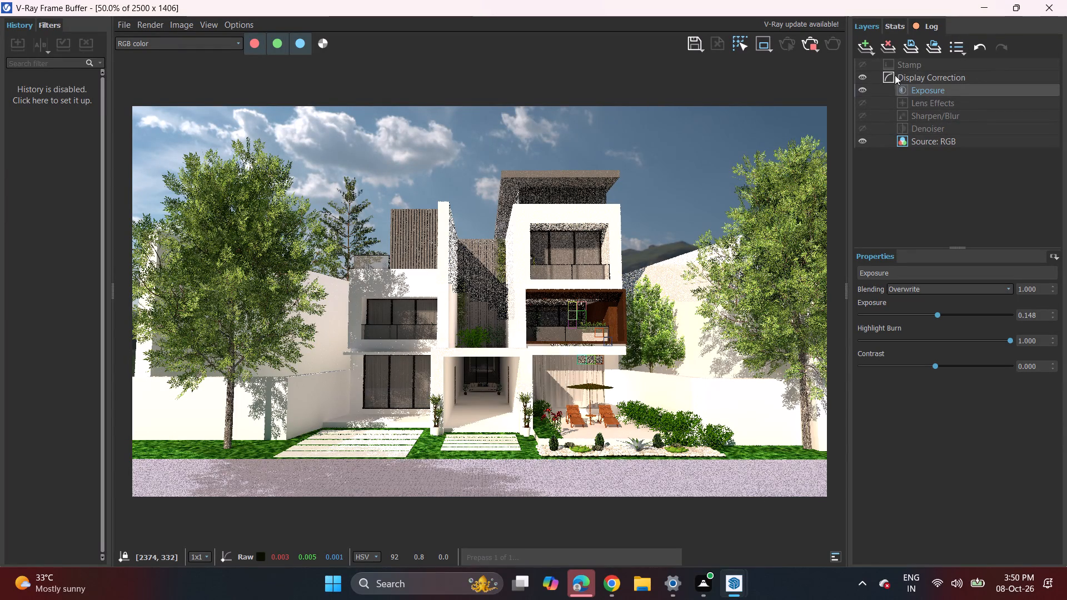
Examine the patio umbrella with its curtained wall and the neighbouring facade windows up close and within the whole in-progress render.
click(588, 299)
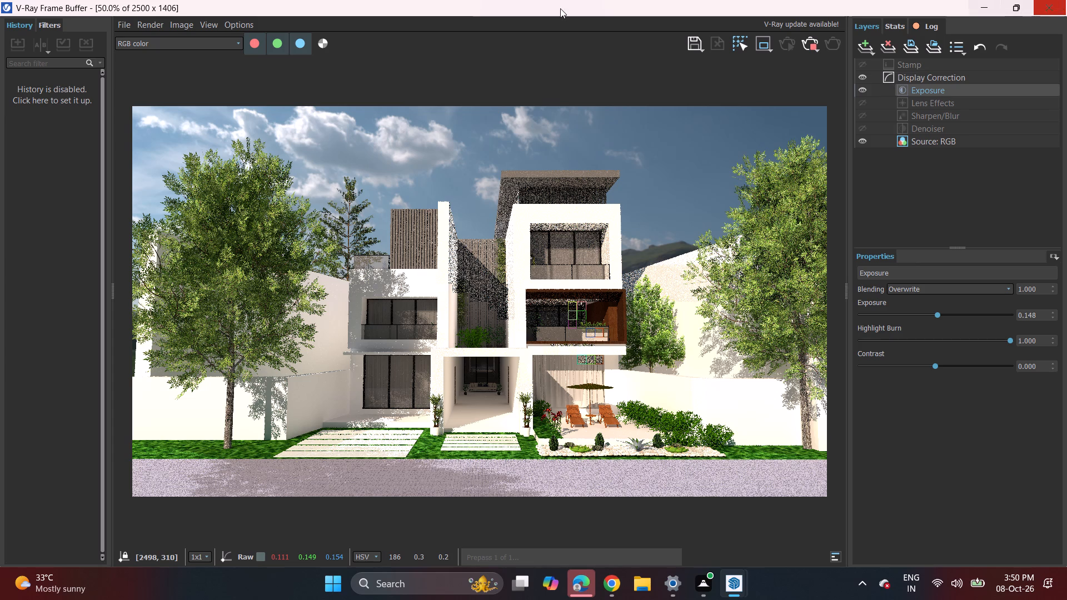
click(508, 282)
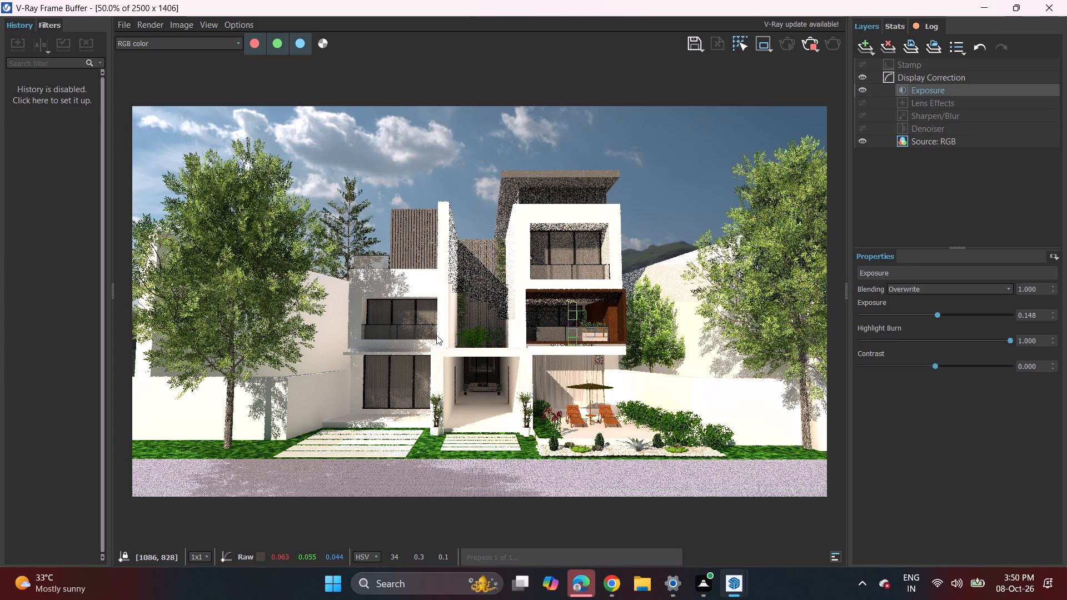
double_click(492, 326)
scroll(477, 340, down, 2)
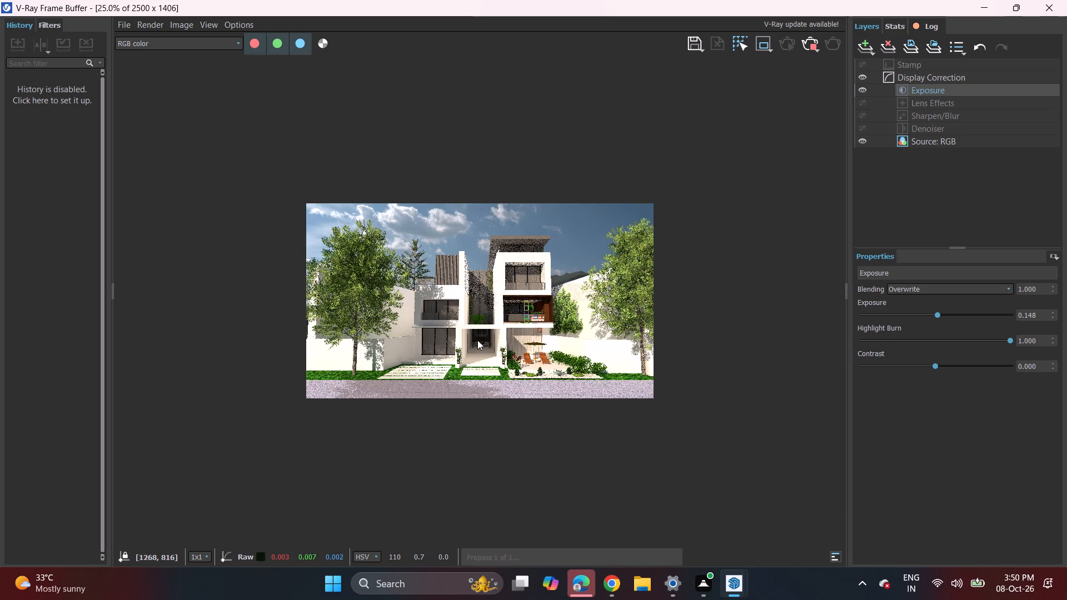
scroll(477, 340, up, 4)
scroll(485, 337, down, 3)
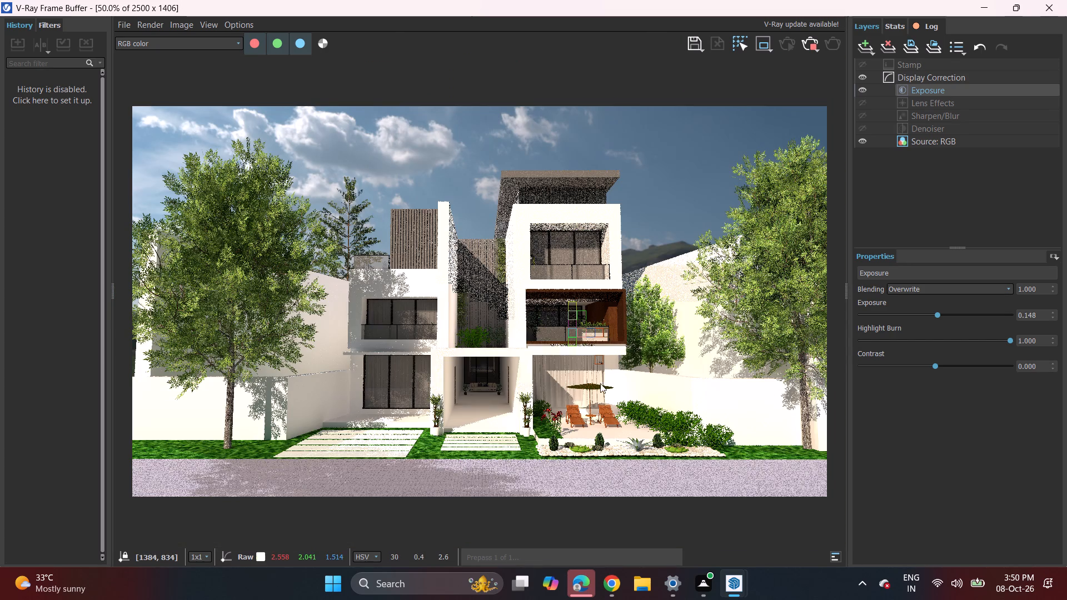
scroll(592, 383, up, 4)
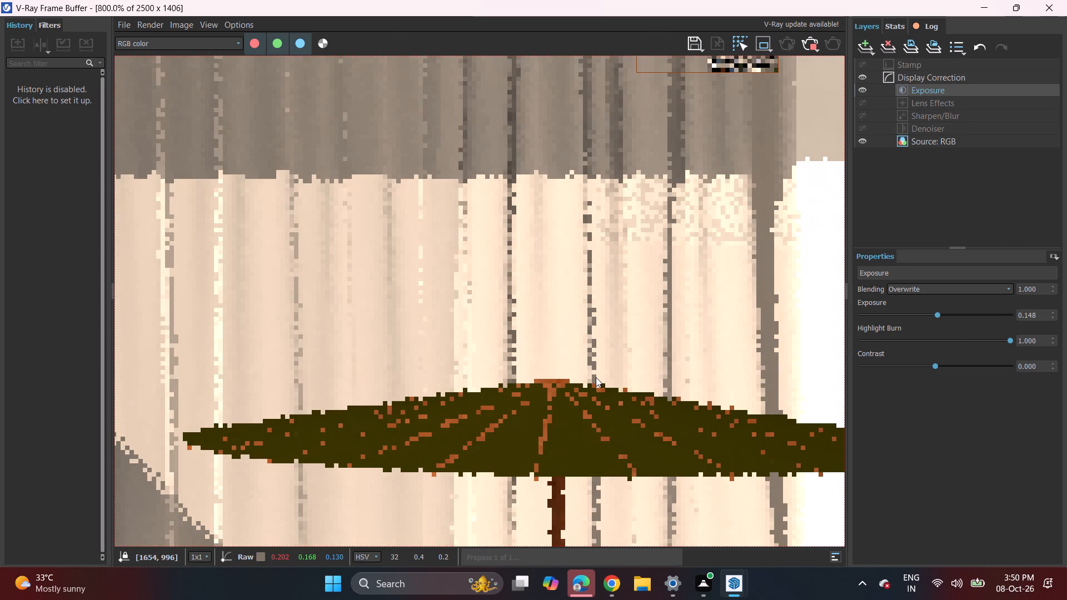
scroll(596, 377, down, 3)
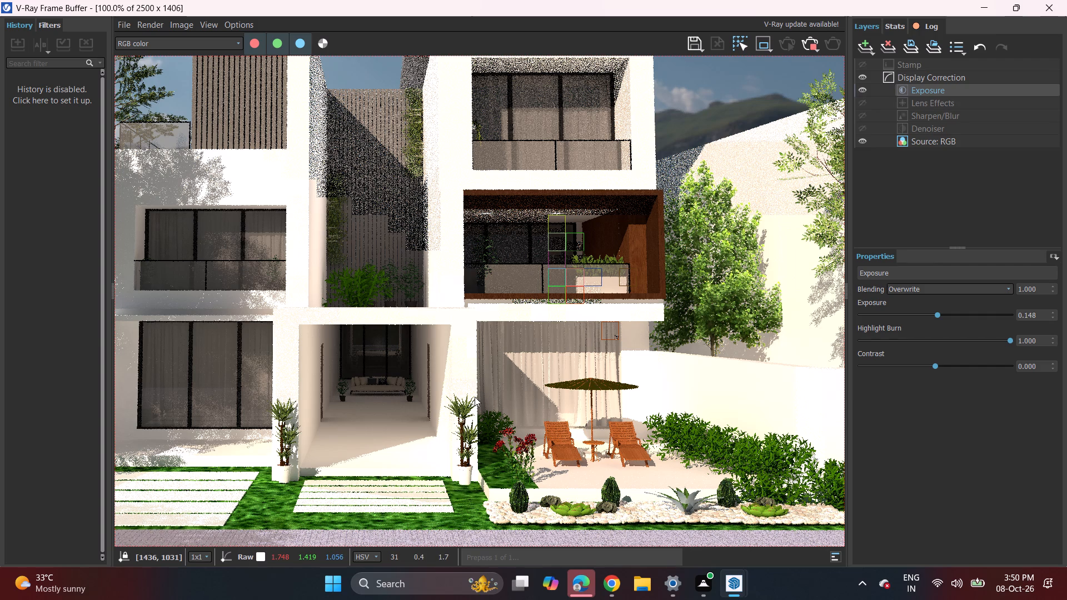
scroll(363, 343, down, 2)
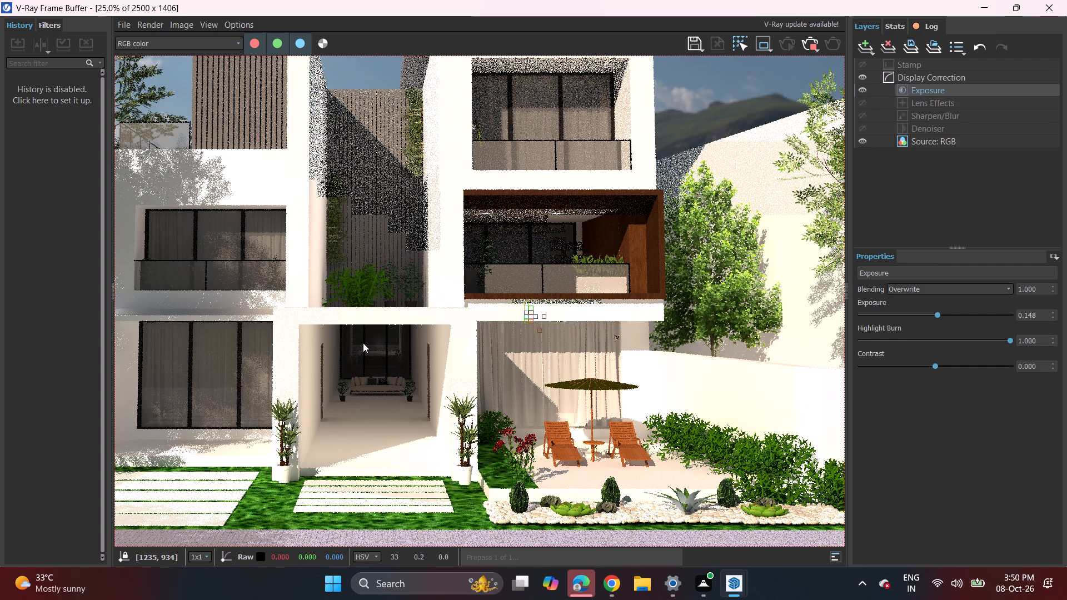
scroll(381, 305, up, 2)
scroll(406, 311, down, 2)
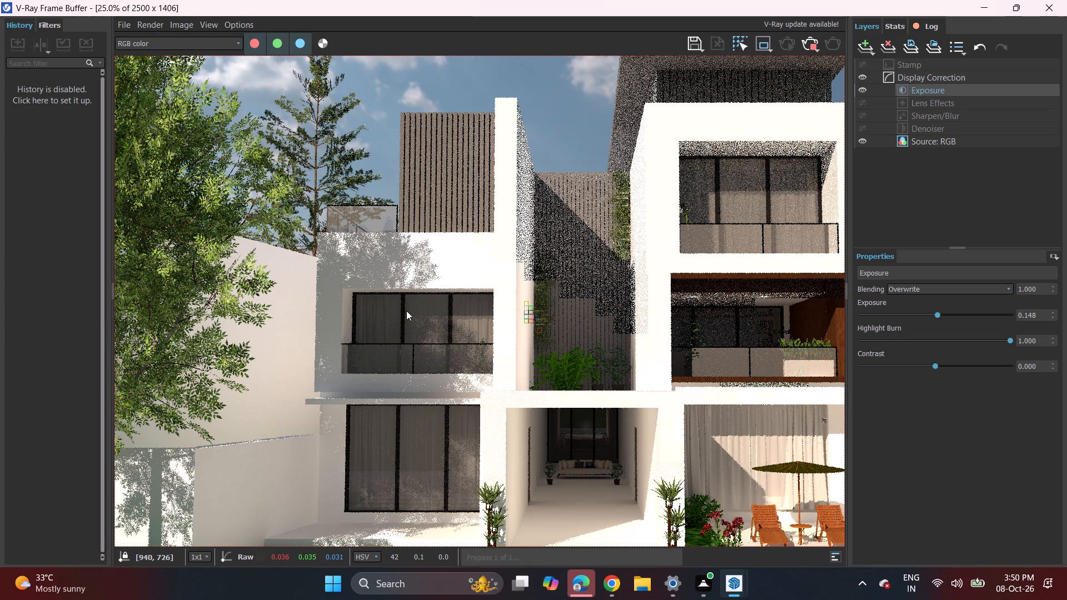
scroll(544, 323, up, 1)
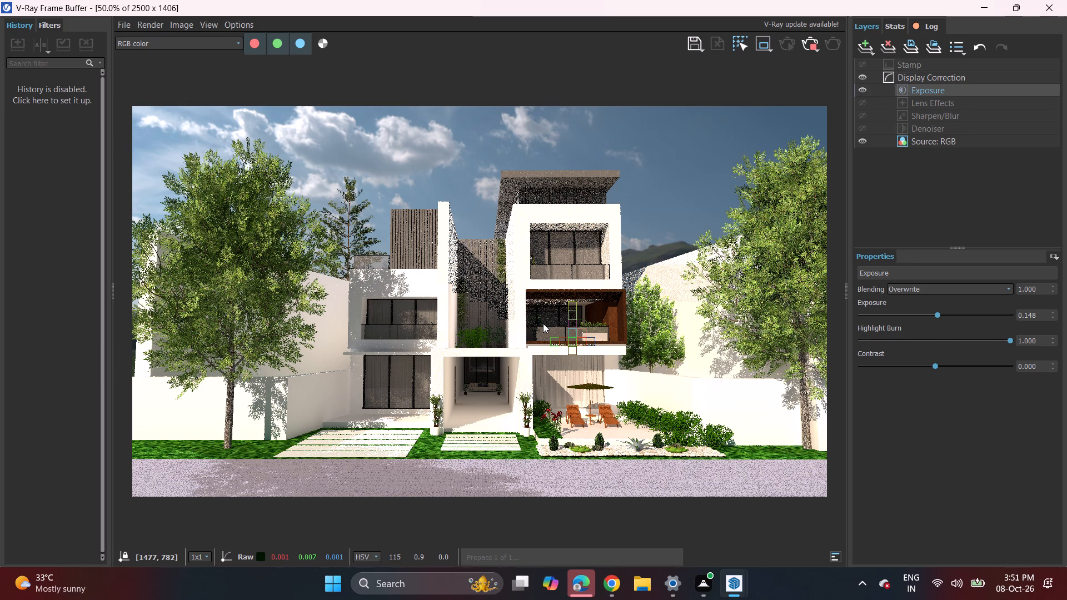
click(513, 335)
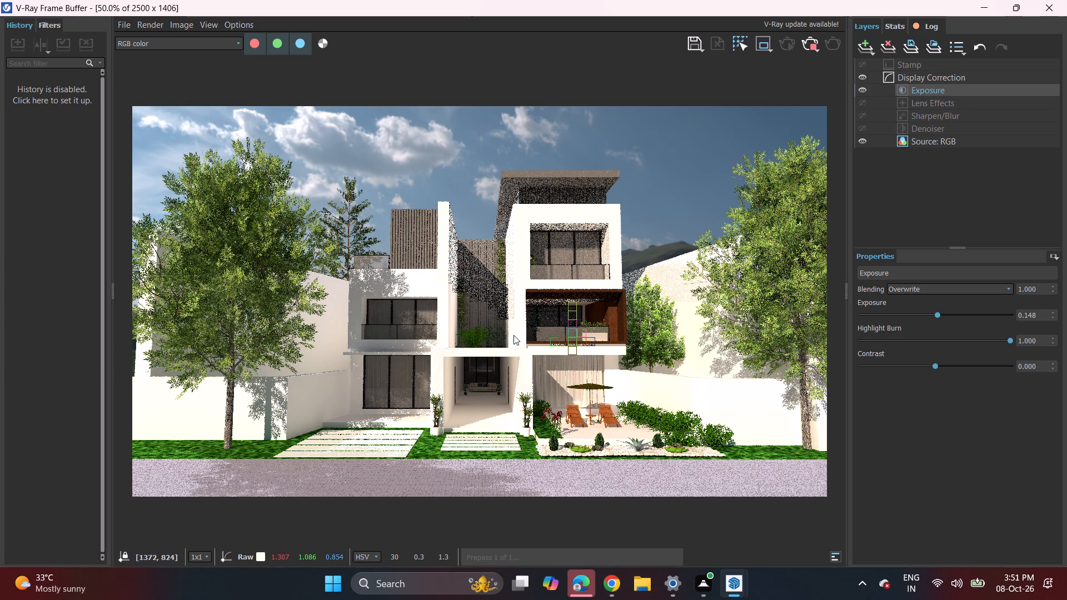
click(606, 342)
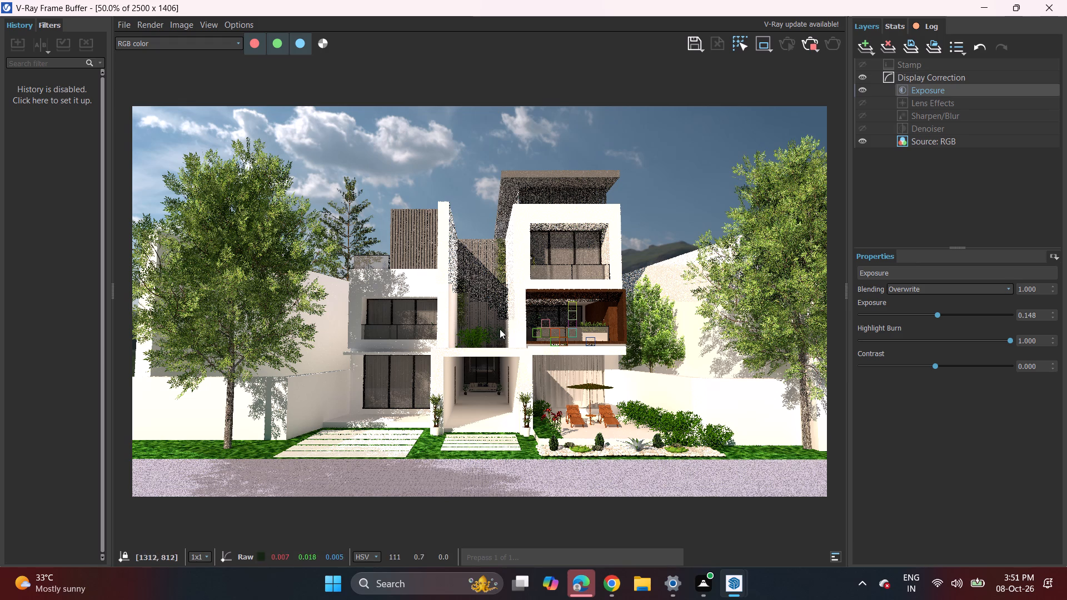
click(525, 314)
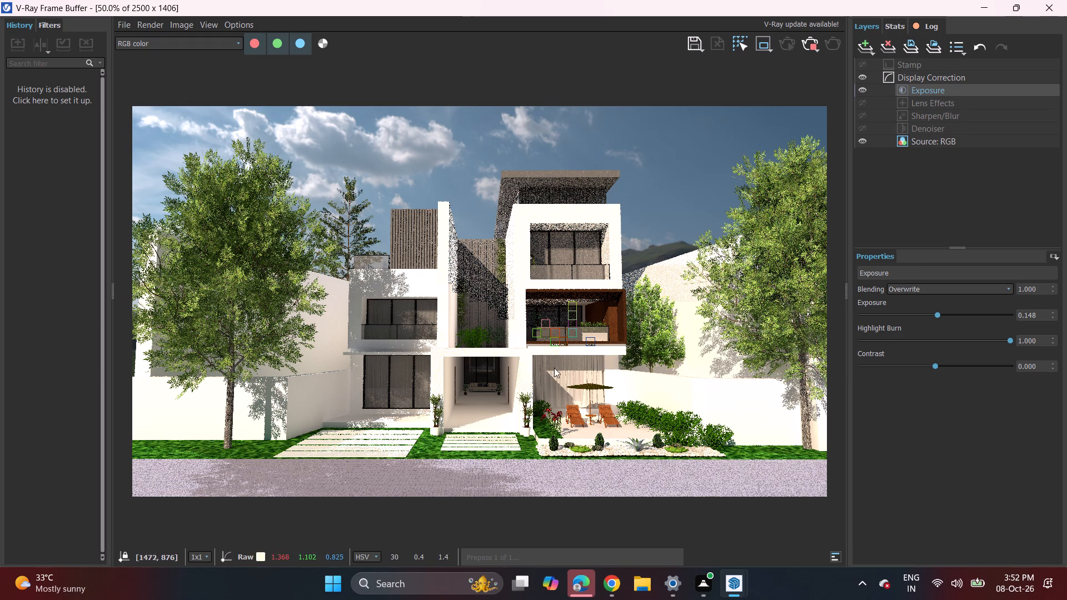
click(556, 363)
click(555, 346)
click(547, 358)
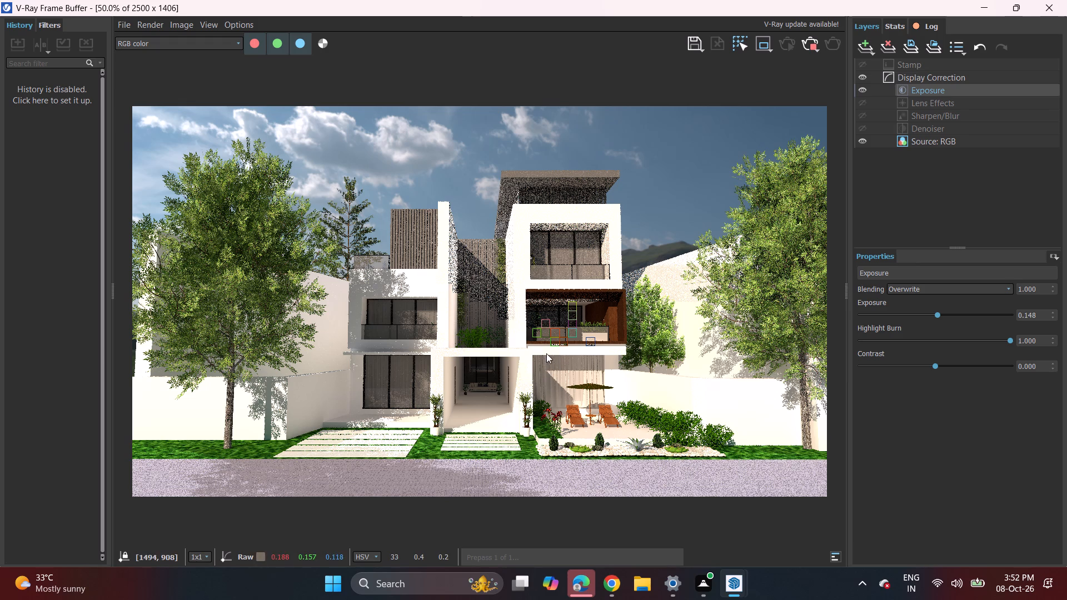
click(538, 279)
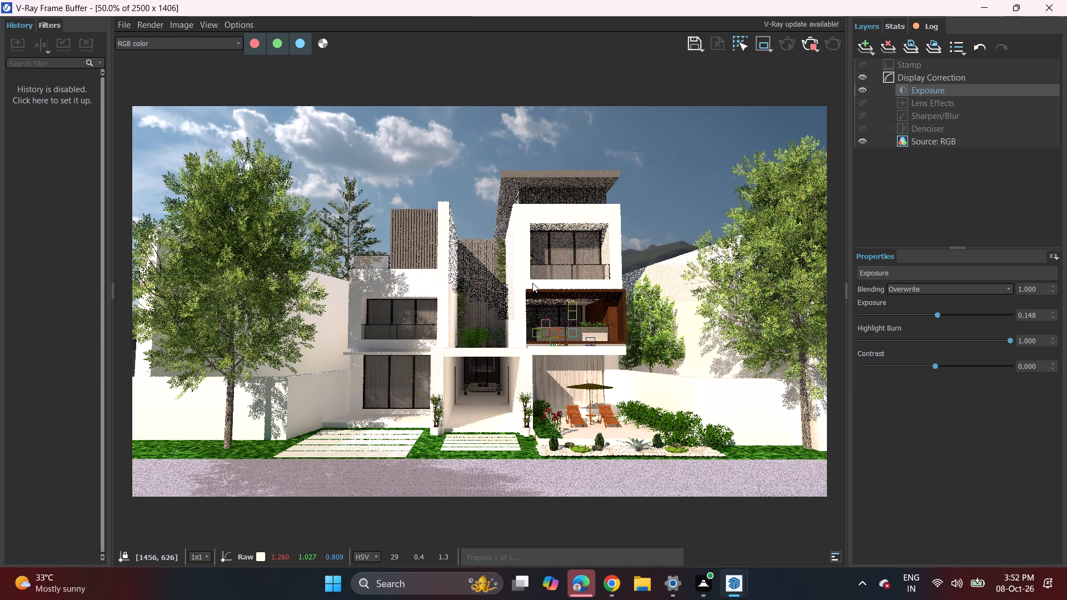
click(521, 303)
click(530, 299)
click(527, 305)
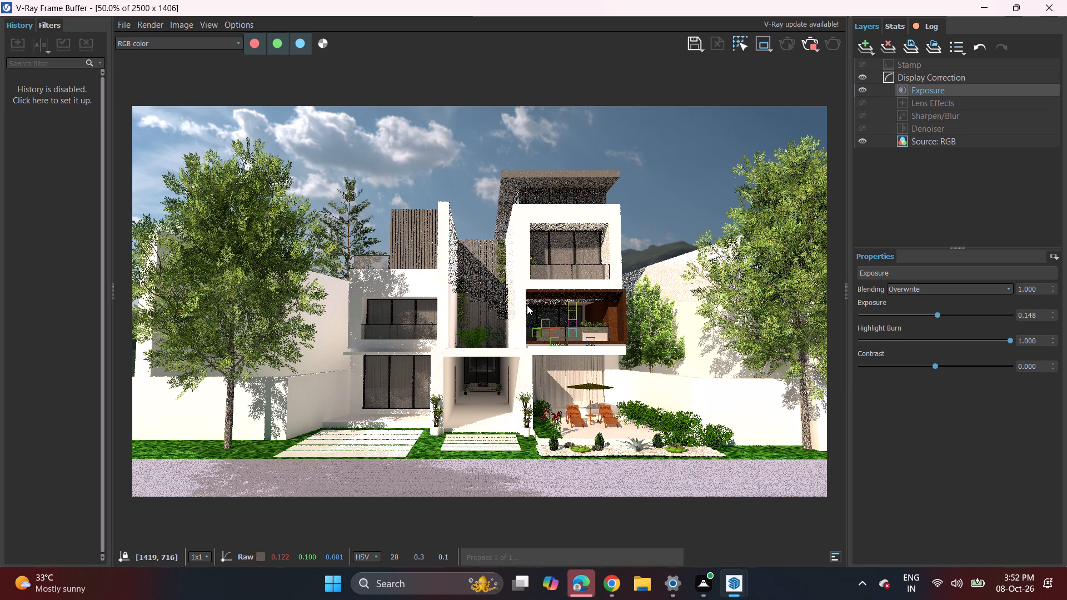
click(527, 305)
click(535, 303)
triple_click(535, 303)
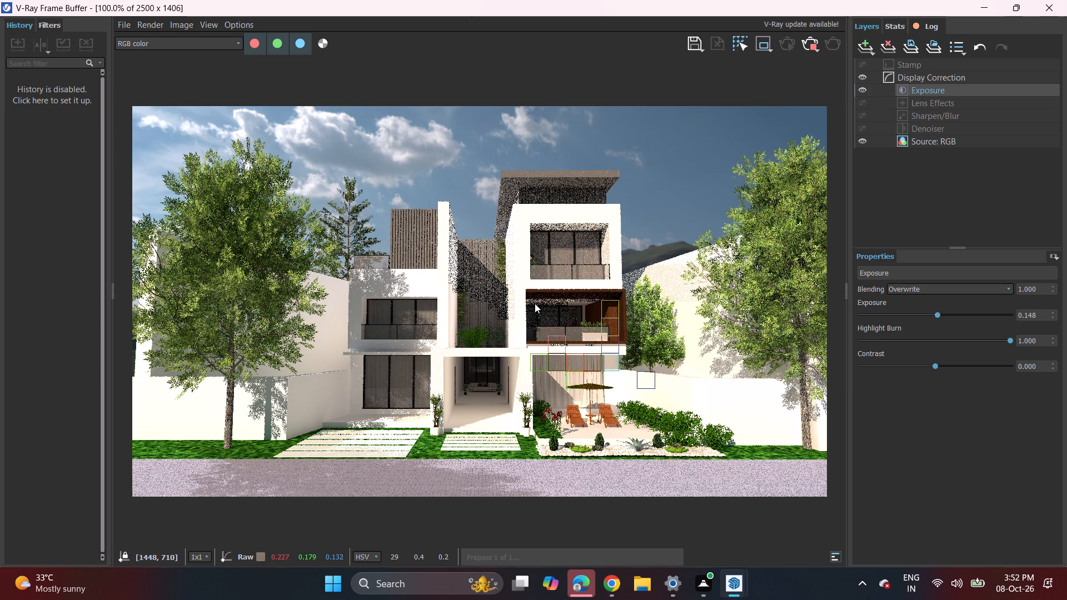
Examine the planted recess and the entrance passage below it in the in-progress render, up close and within the whole image.
scroll(532, 304, down, 3)
scroll(528, 306, up, 2)
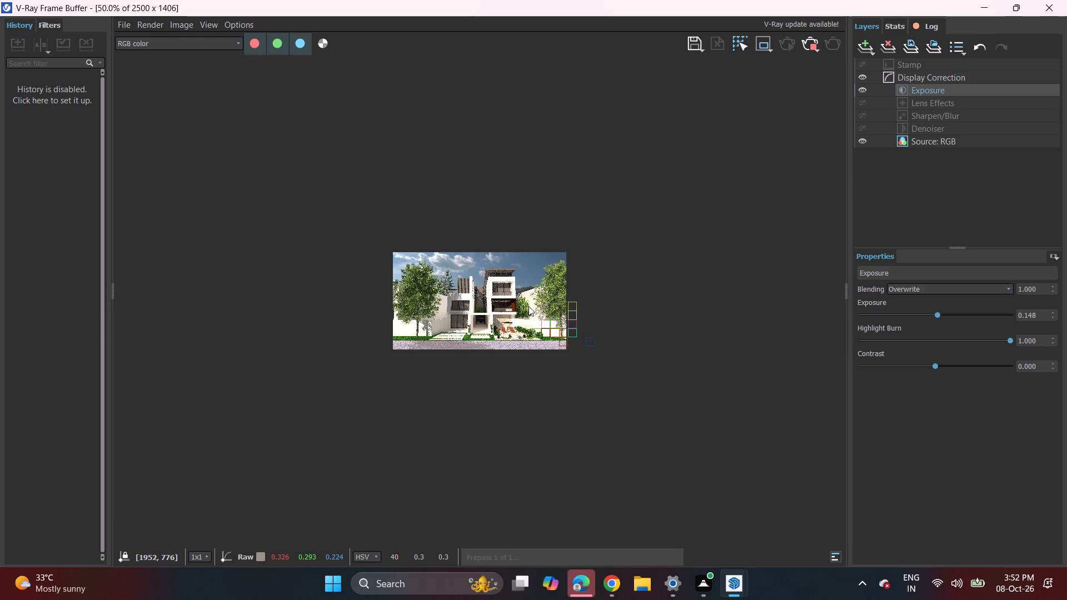
click(443, 332)
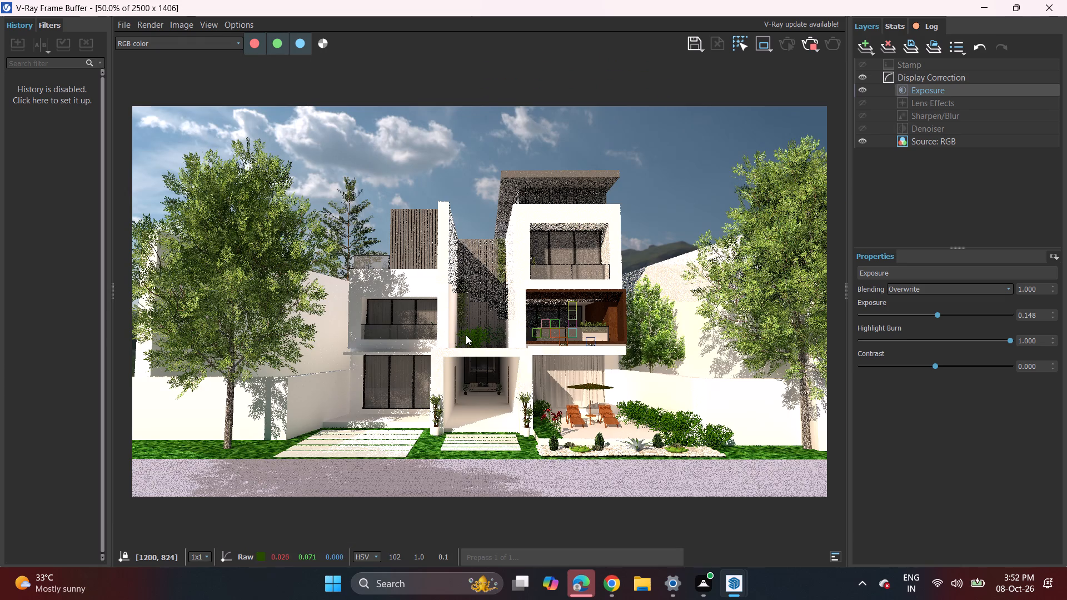
click(466, 335)
click(493, 338)
click(493, 338)
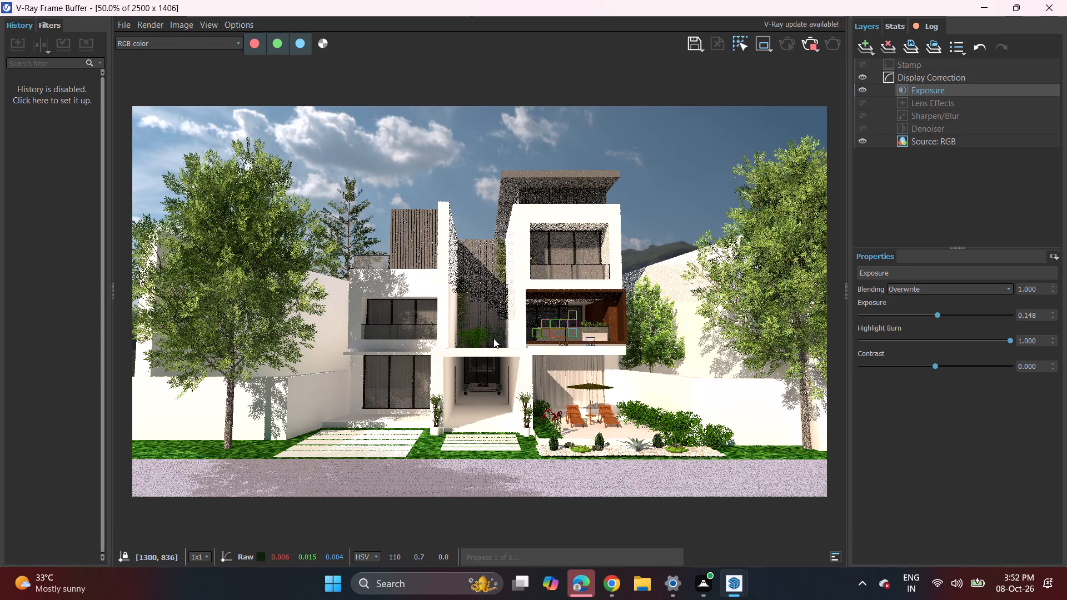
click(489, 340)
click(489, 340)
click(489, 340)
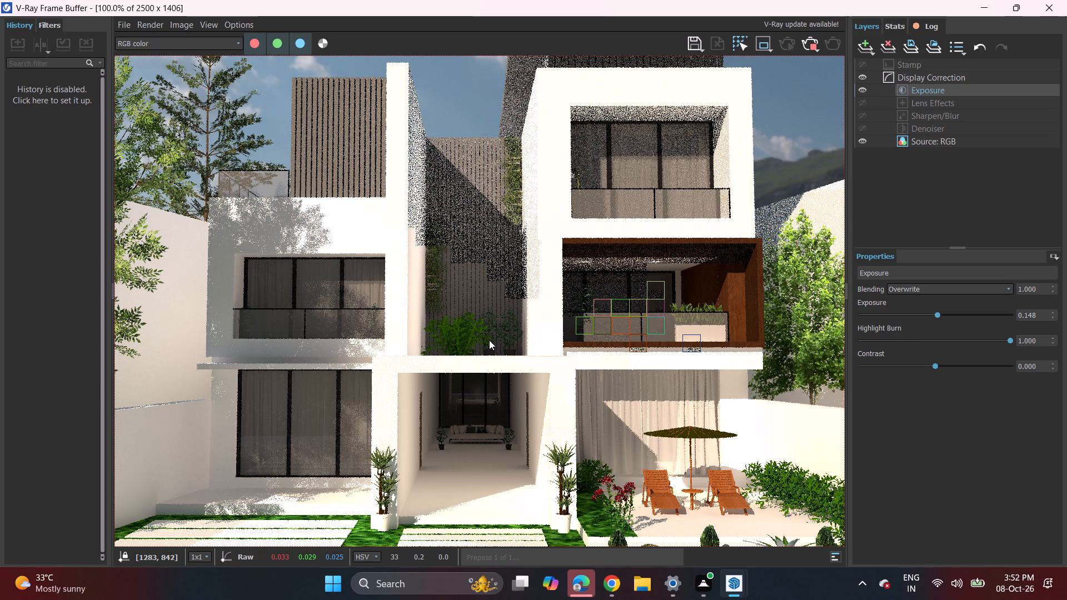
click(489, 340)
scroll(489, 340, down, 2)
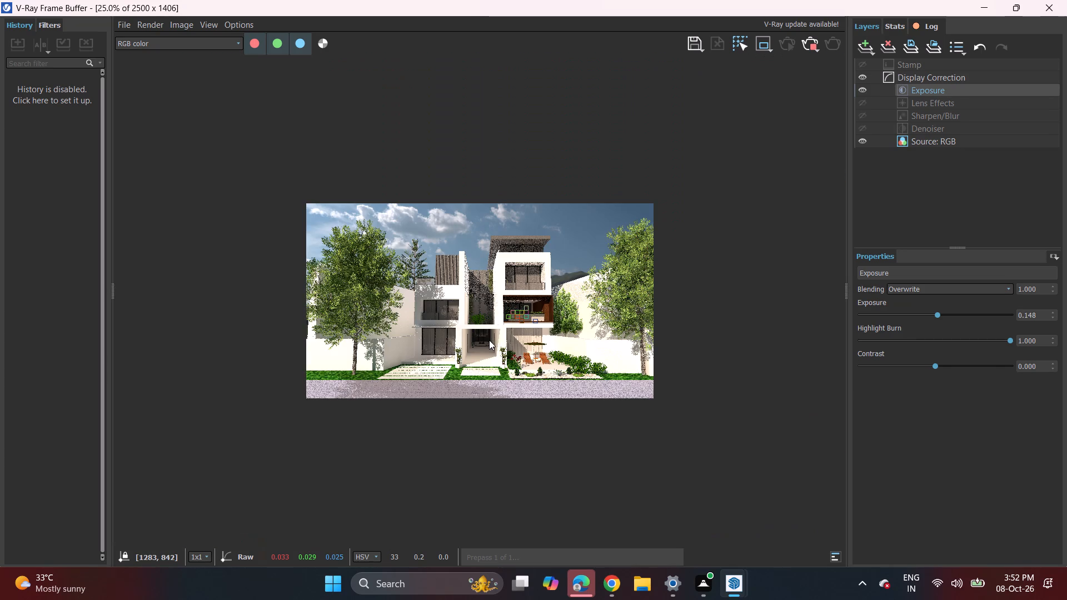
scroll(489, 340, up, 1)
click(490, 339)
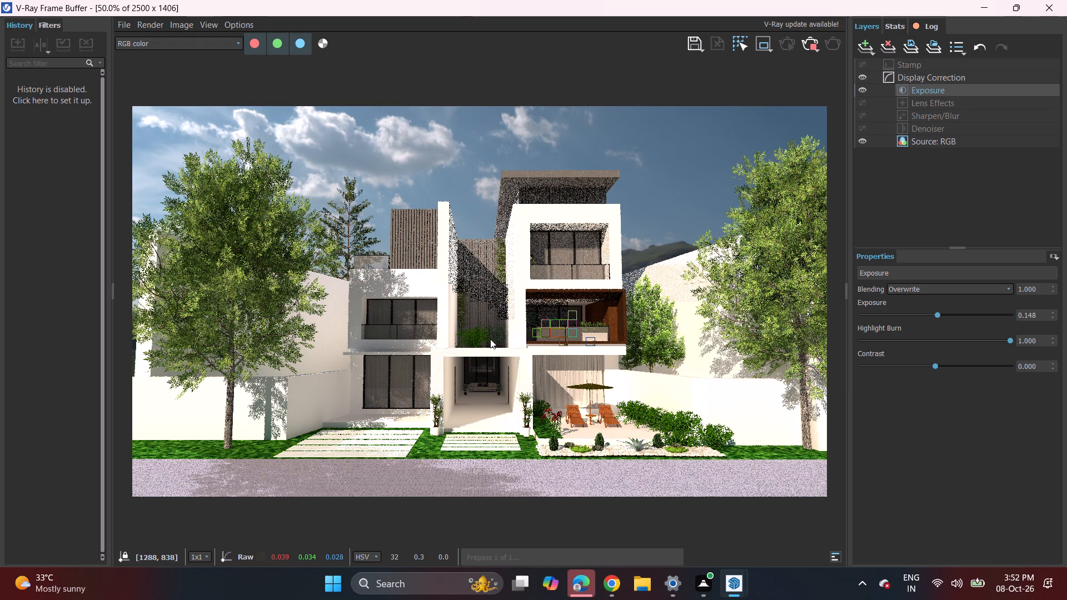
click(490, 339)
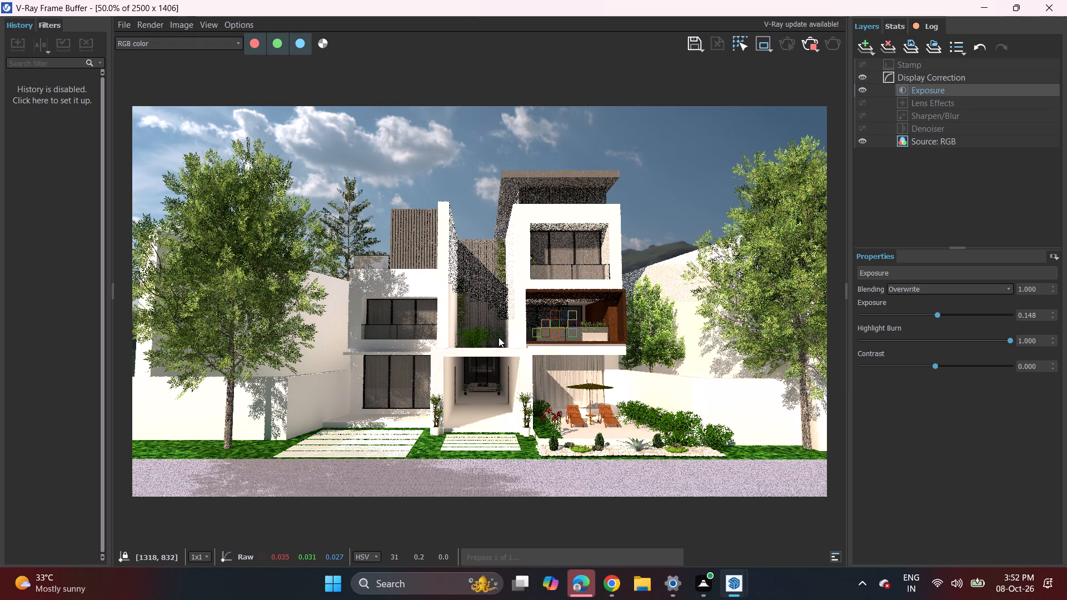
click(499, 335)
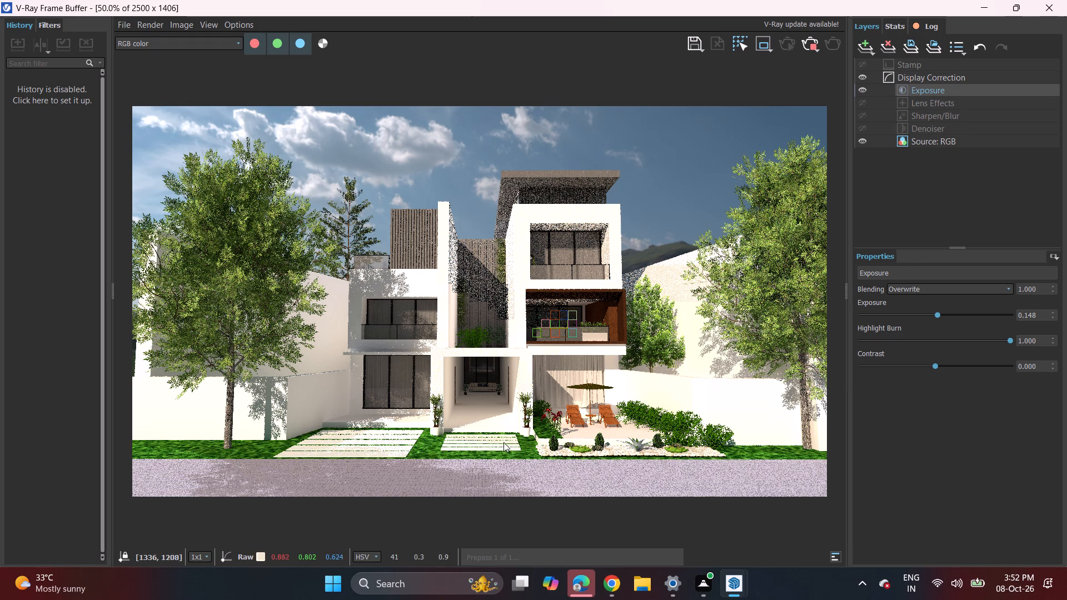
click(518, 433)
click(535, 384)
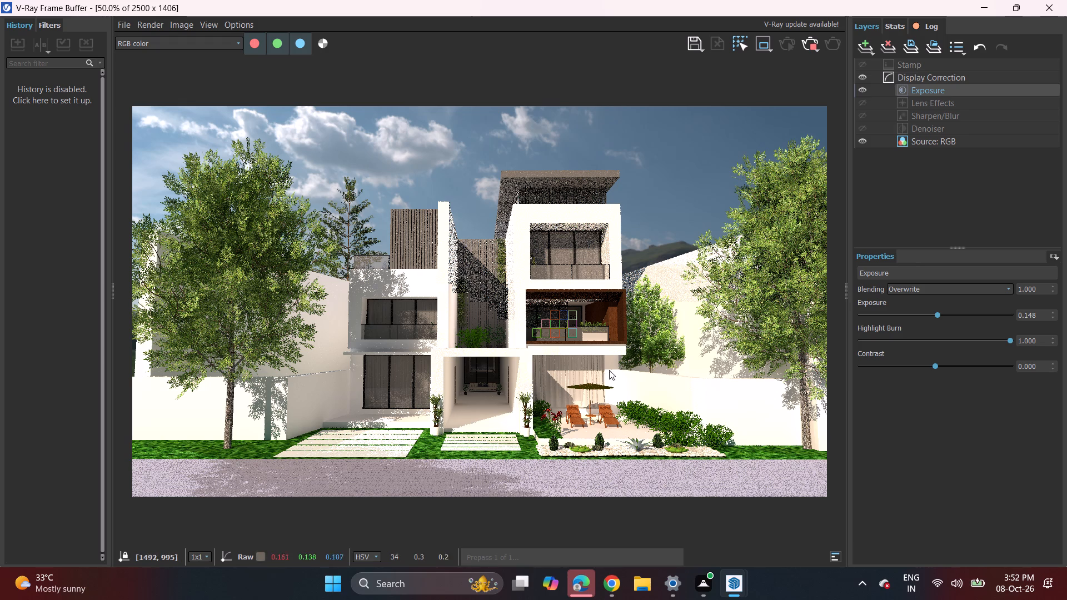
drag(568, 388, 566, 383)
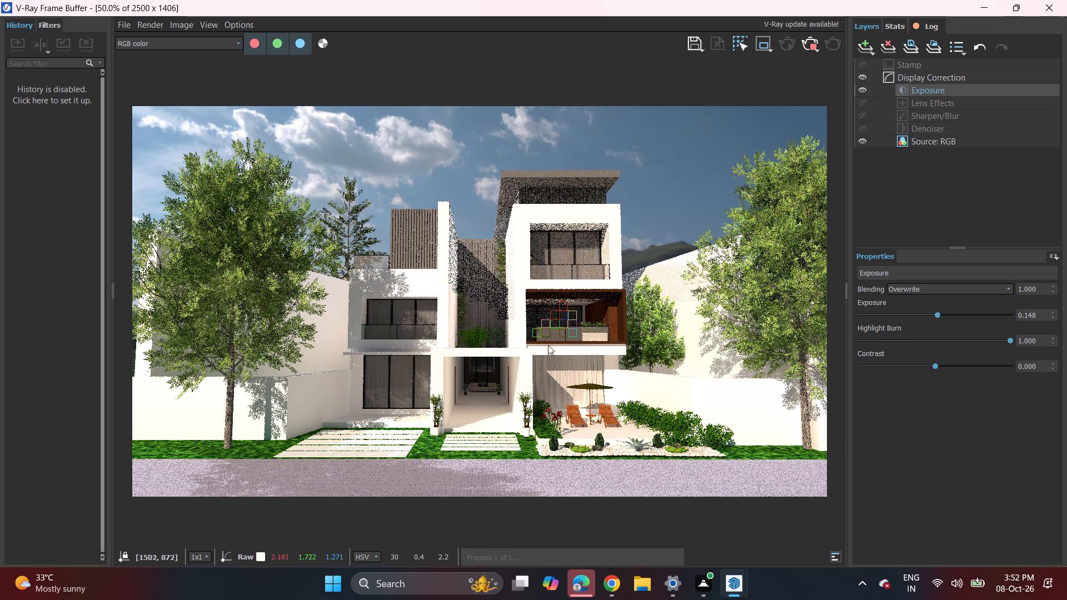
Examine the wood-framed balcony's glazing, ceiling lights and planter in the in-progress render, up close and in the whole view.
double_click(532, 310)
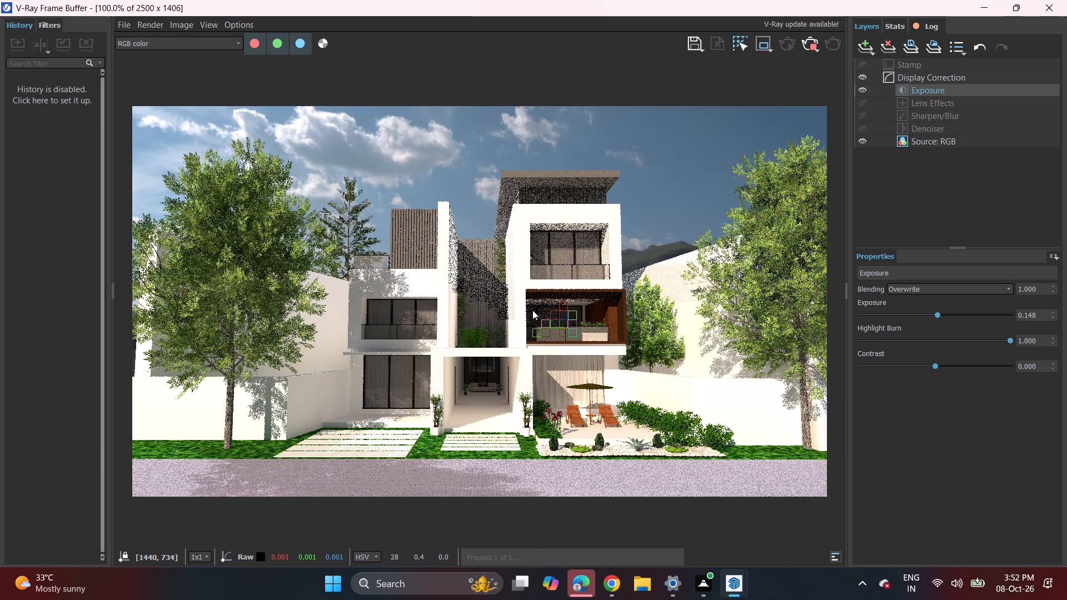
middle_click(558, 308)
scroll(558, 308, up, 1)
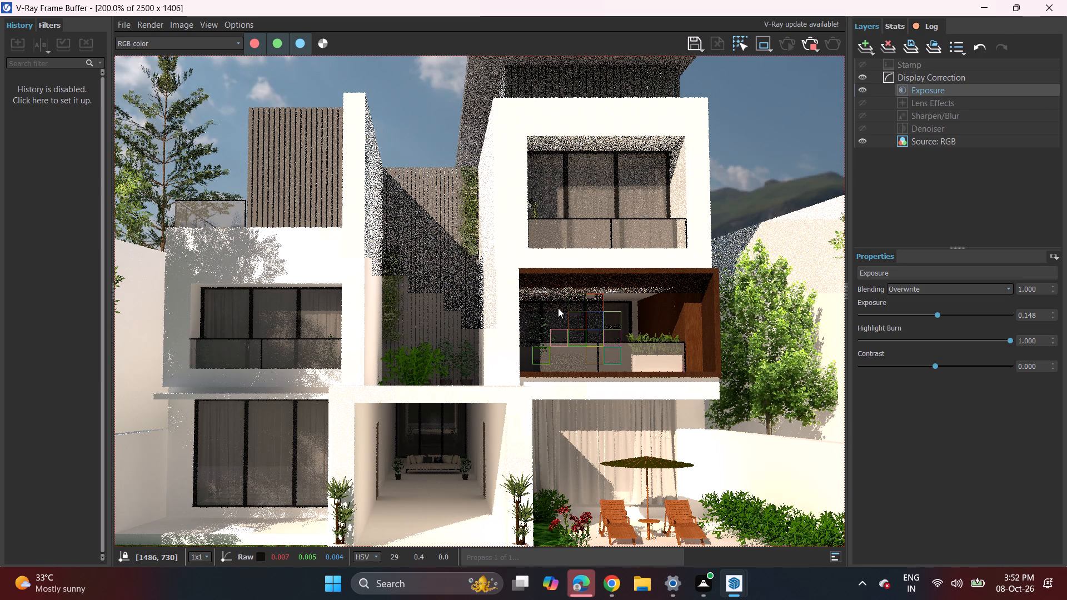
scroll(558, 308, up, 3)
scroll(555, 308, down, 3)
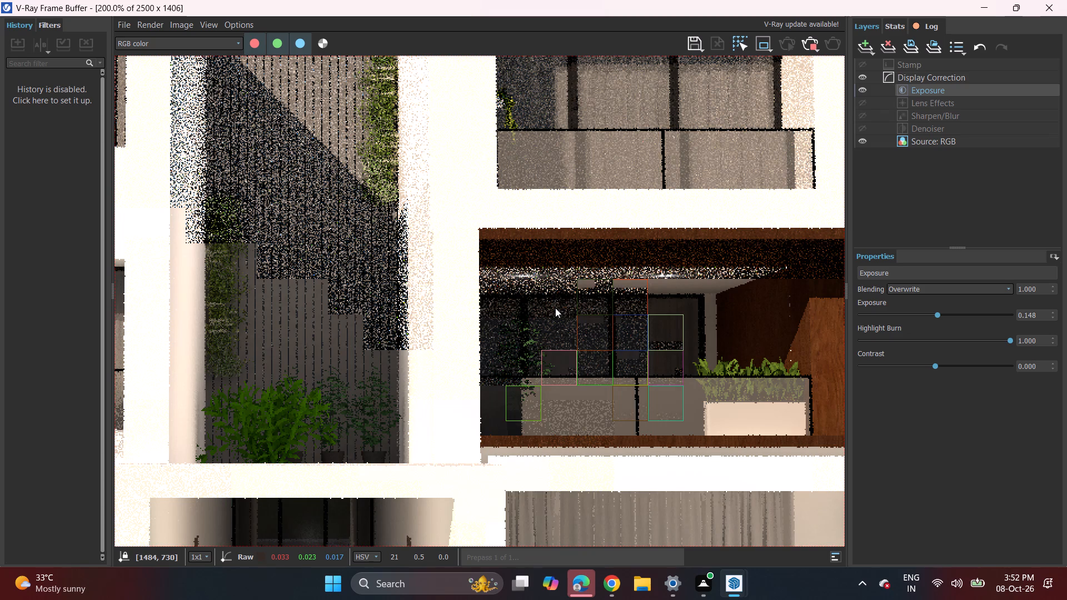
scroll(555, 308, down, 5)
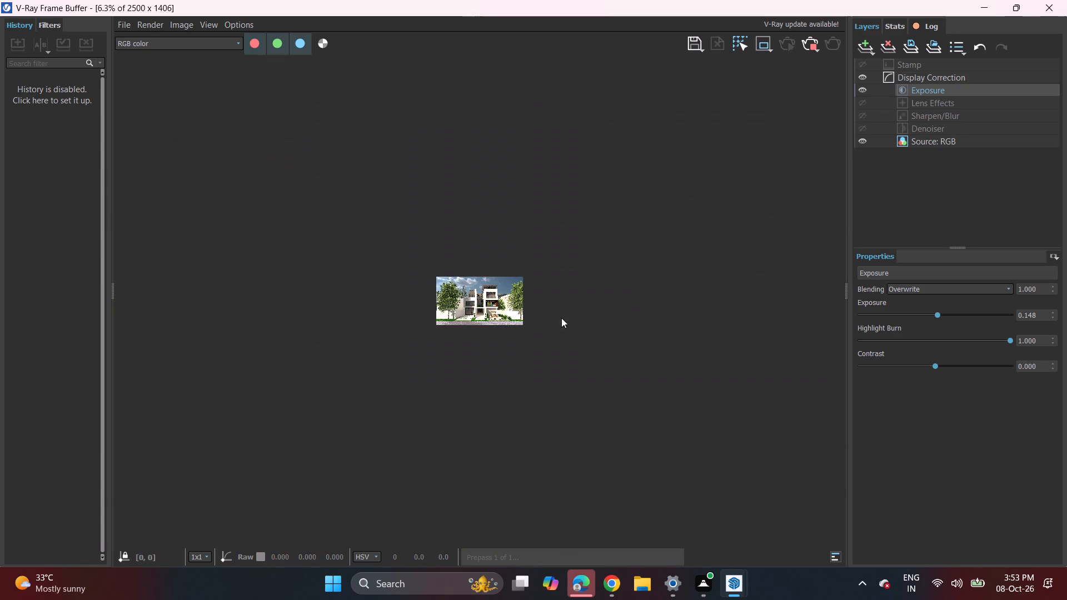
scroll(536, 312, up, 7)
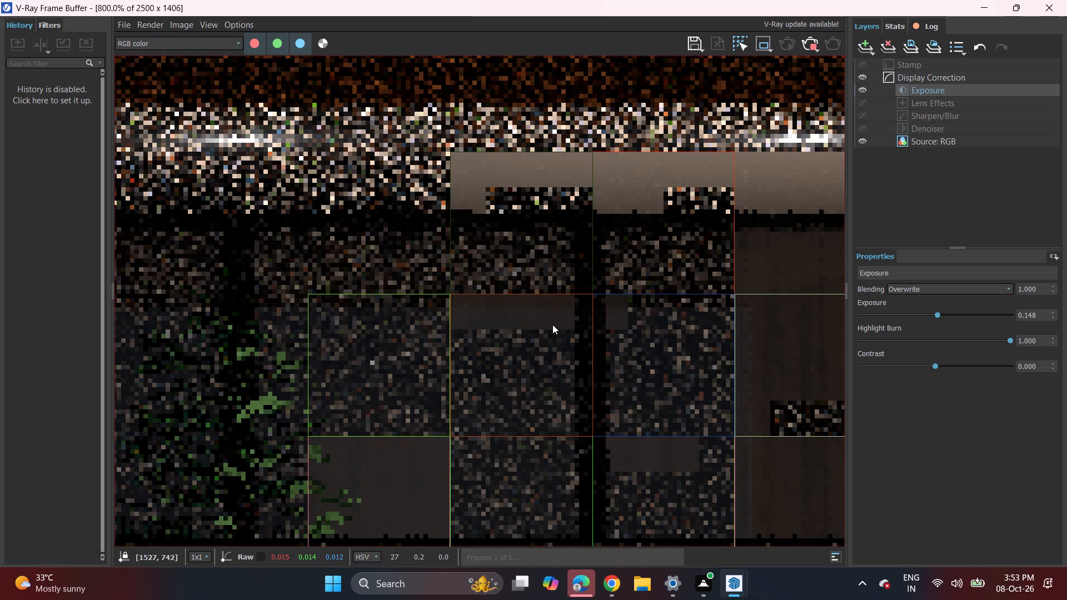
scroll(532, 324, down, 2)
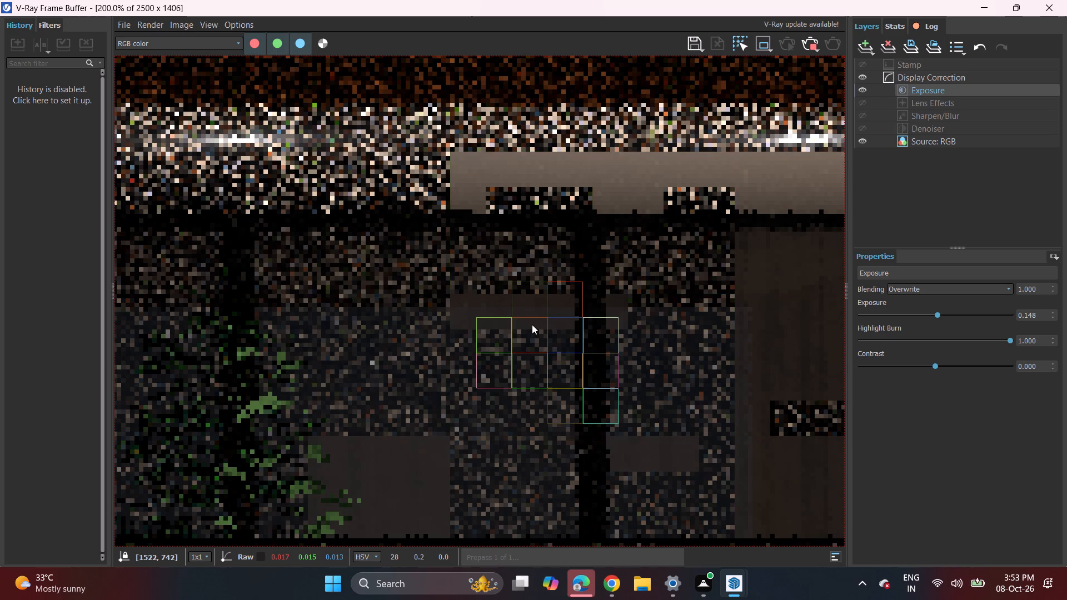
scroll(536, 321, down, 3)
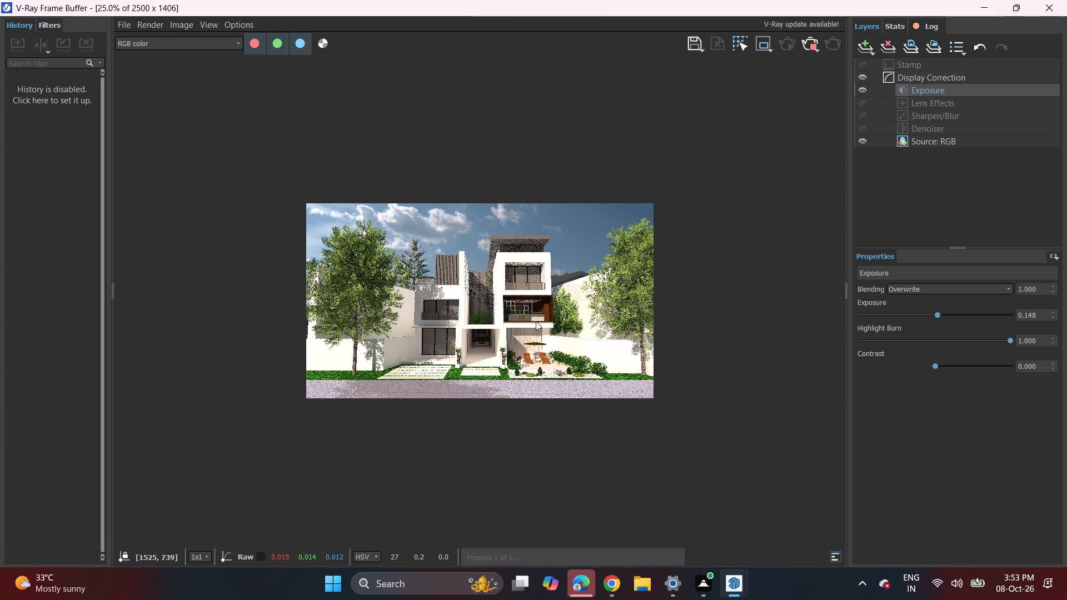
scroll(536, 321, up, 1)
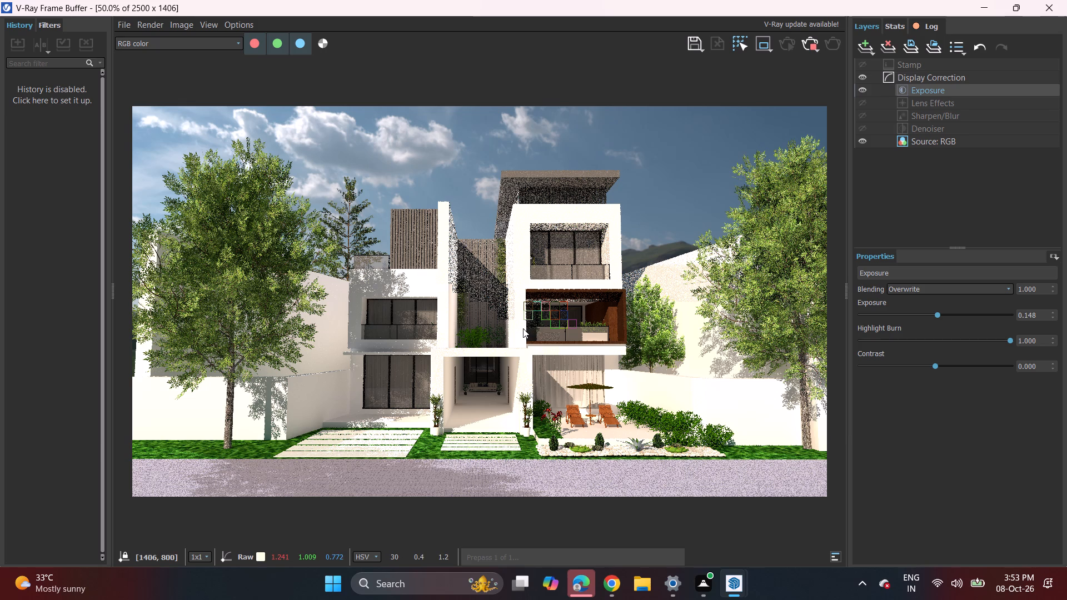
click(523, 328)
Examine the facade between the planted recess and the wood-framed balcony in the in-progress render, up close and in the whole view.
click(457, 312)
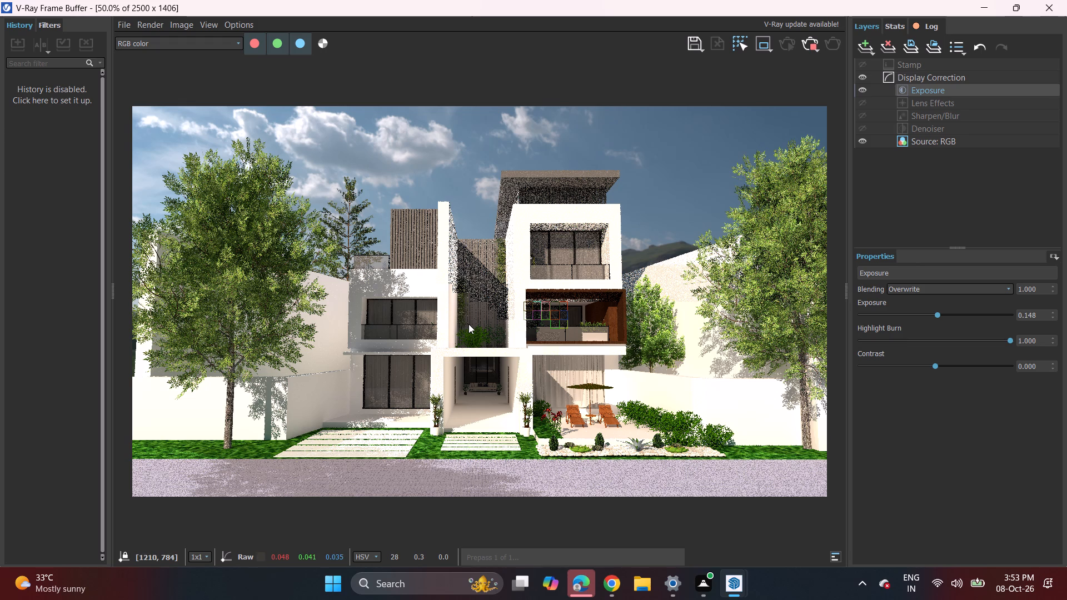
double_click(503, 346)
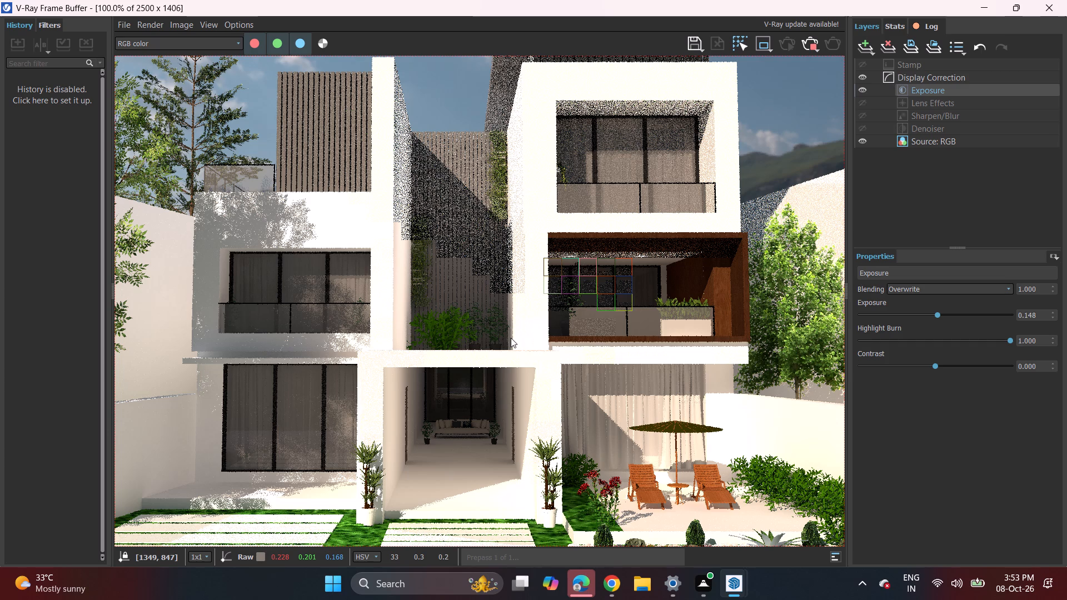
scroll(514, 333, down, 3)
scroll(499, 331, up, 2)
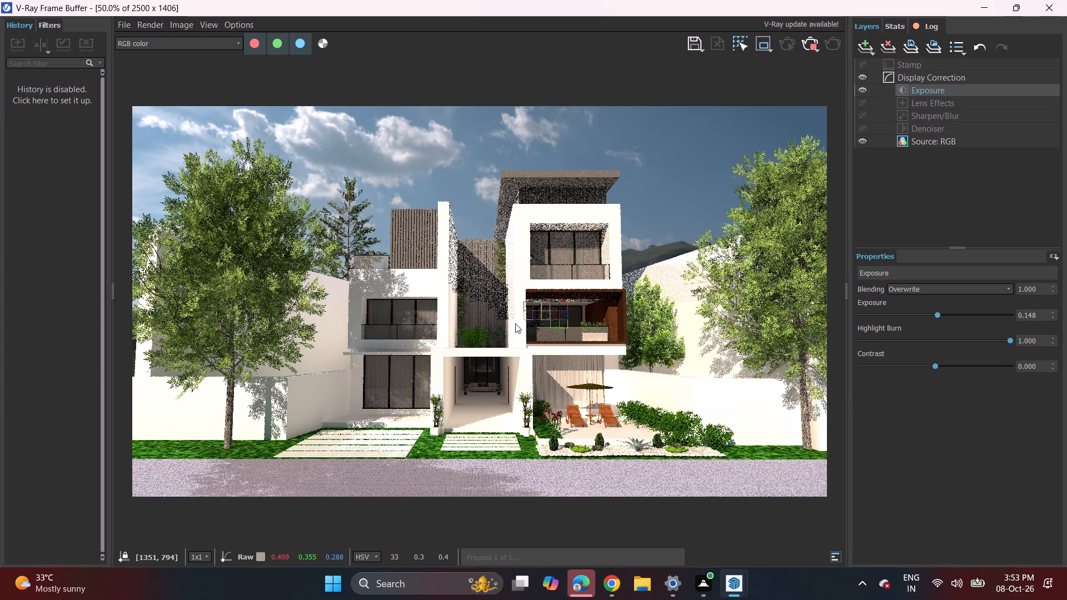
double_click(533, 338)
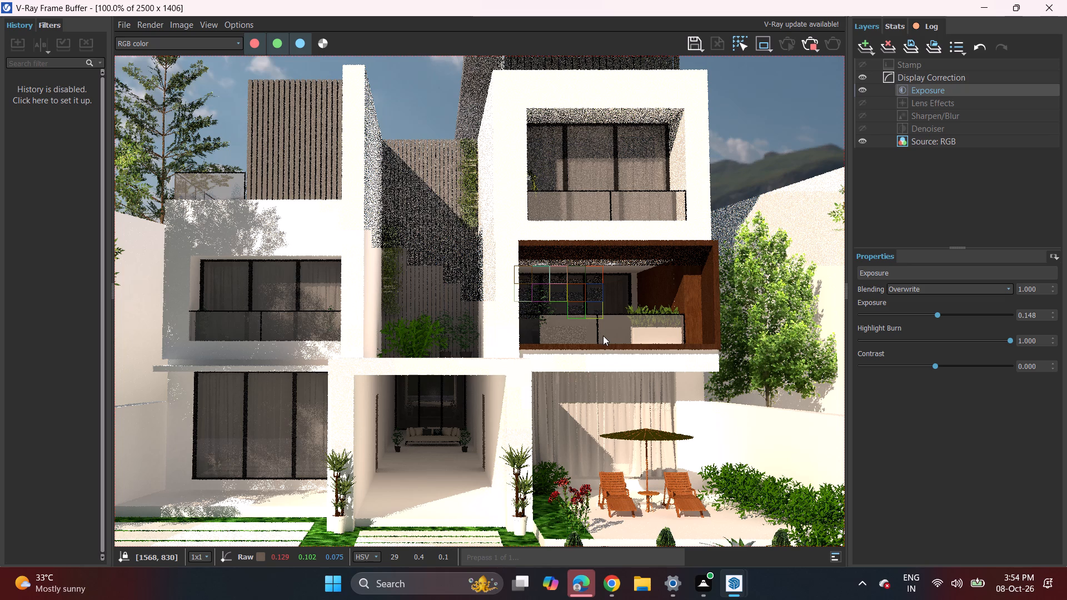
click(640, 323)
double_click(601, 329)
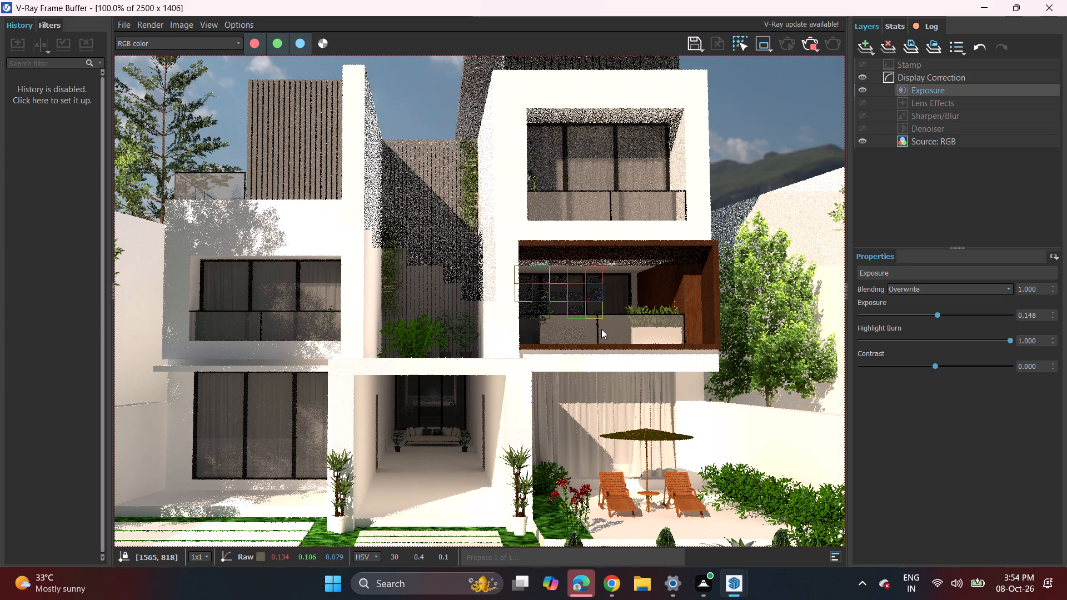
scroll(456, 397, down, 1)
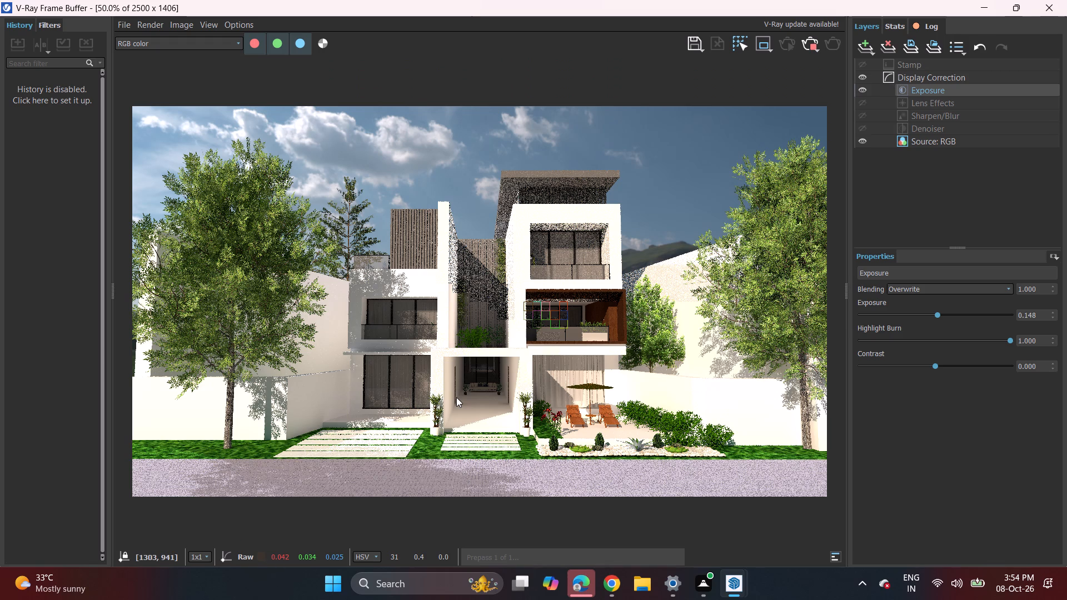
scroll(475, 318, up, 2)
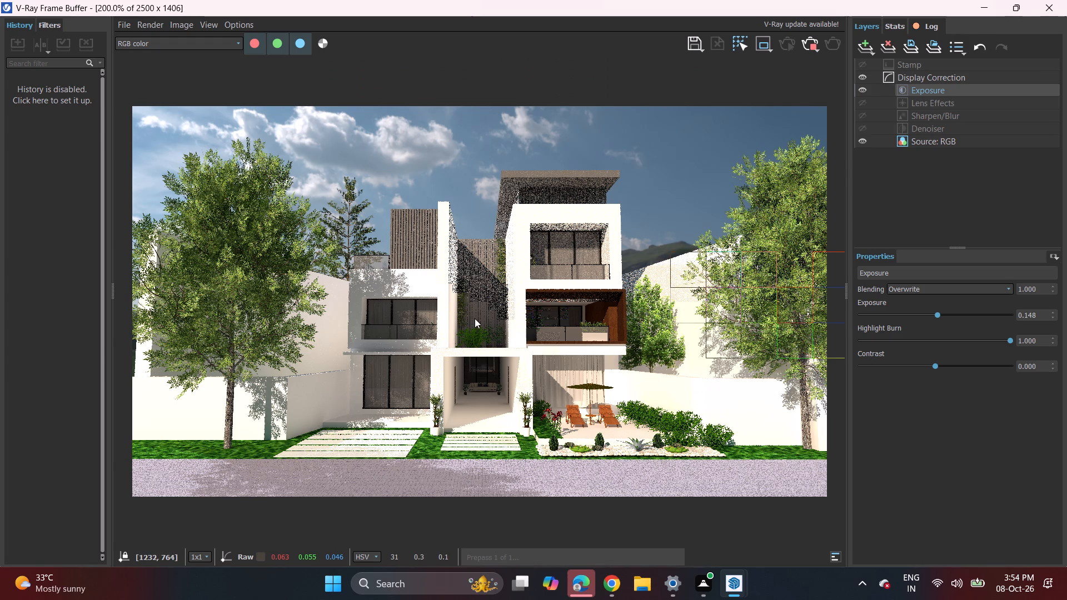
scroll(475, 318, down, 2)
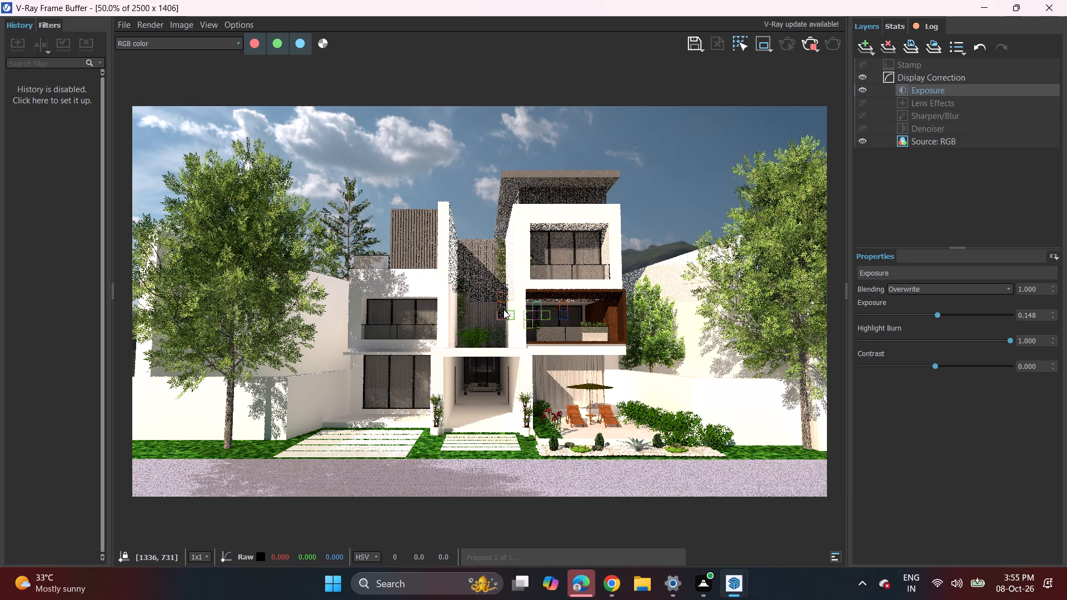
Examine the sofa, potted plants and floor inside the entrance passage in the in-progress render, up close and within the whole image.
click(488, 324)
scroll(473, 404, up, 4)
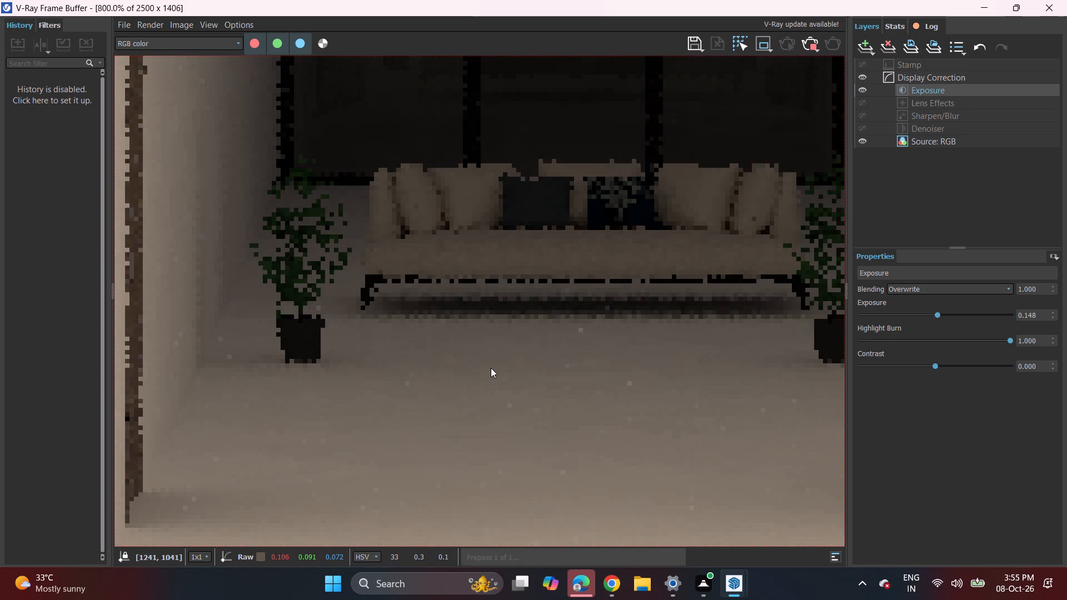
scroll(491, 368, down, 5)
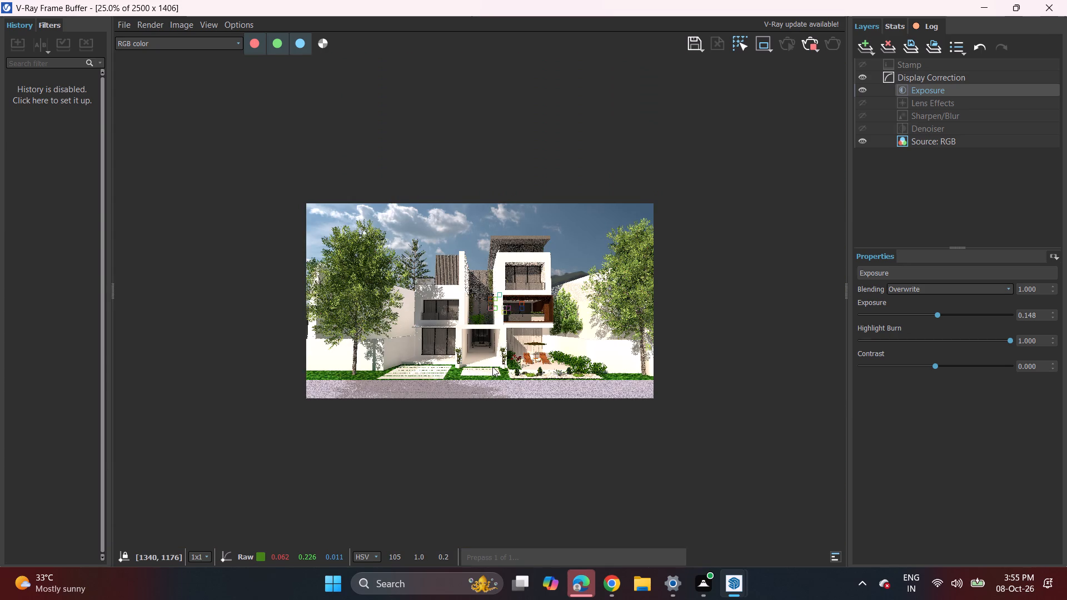
scroll(468, 322, up, 1)
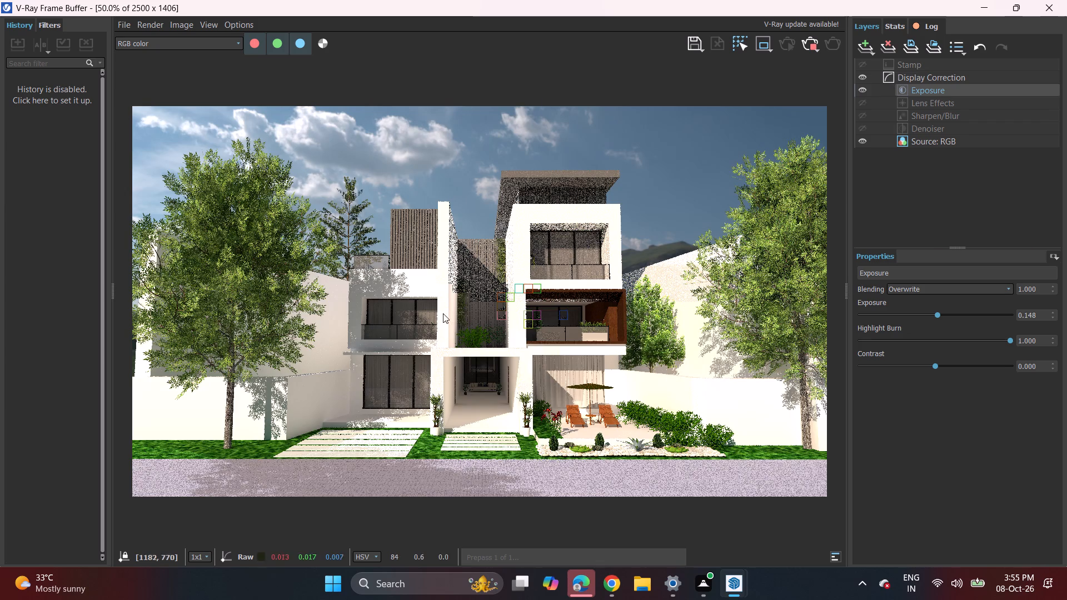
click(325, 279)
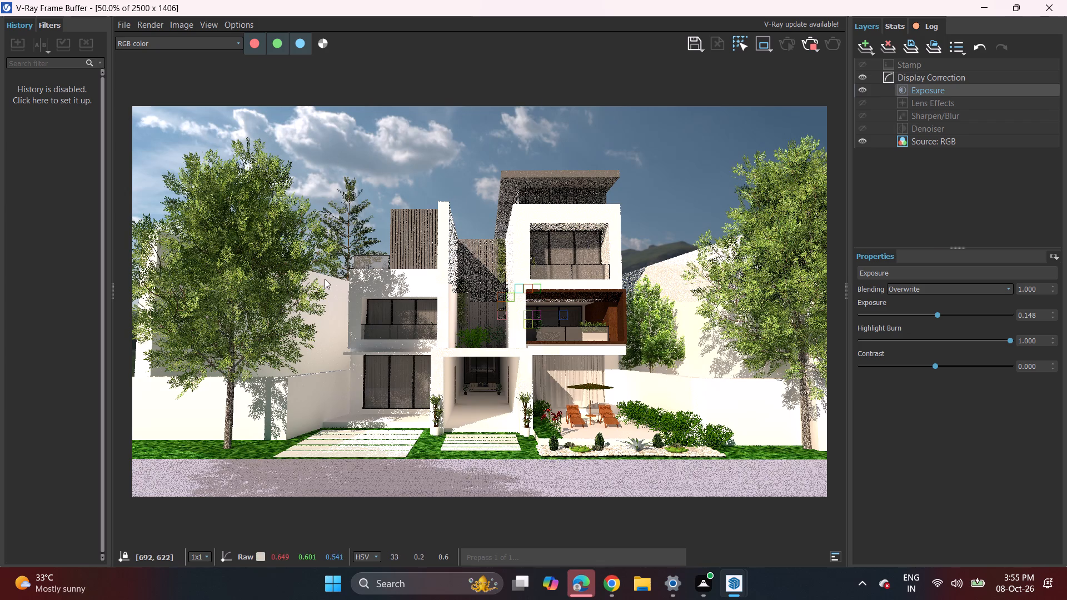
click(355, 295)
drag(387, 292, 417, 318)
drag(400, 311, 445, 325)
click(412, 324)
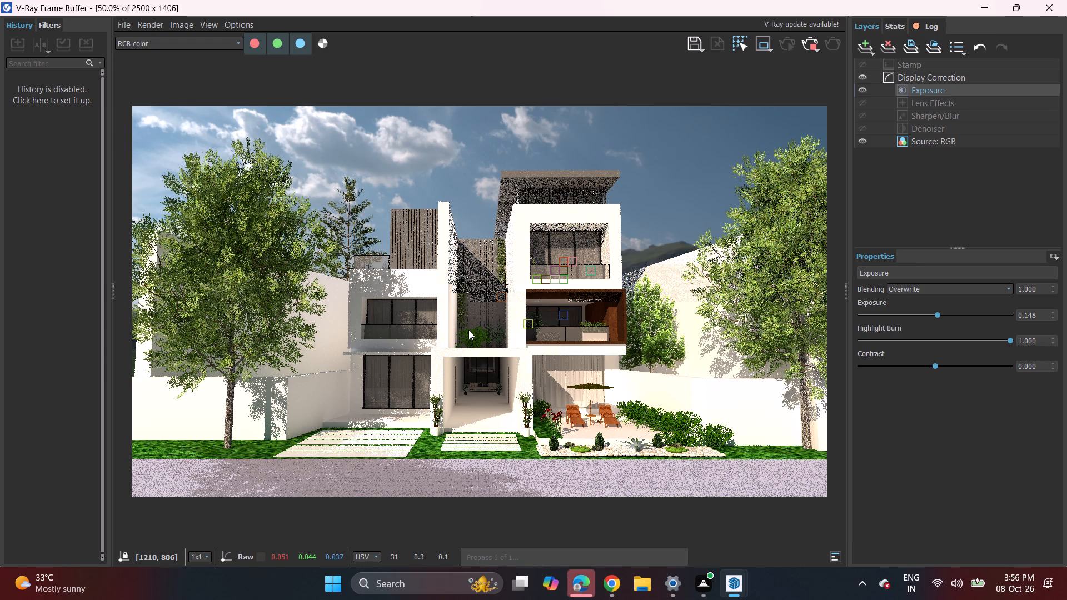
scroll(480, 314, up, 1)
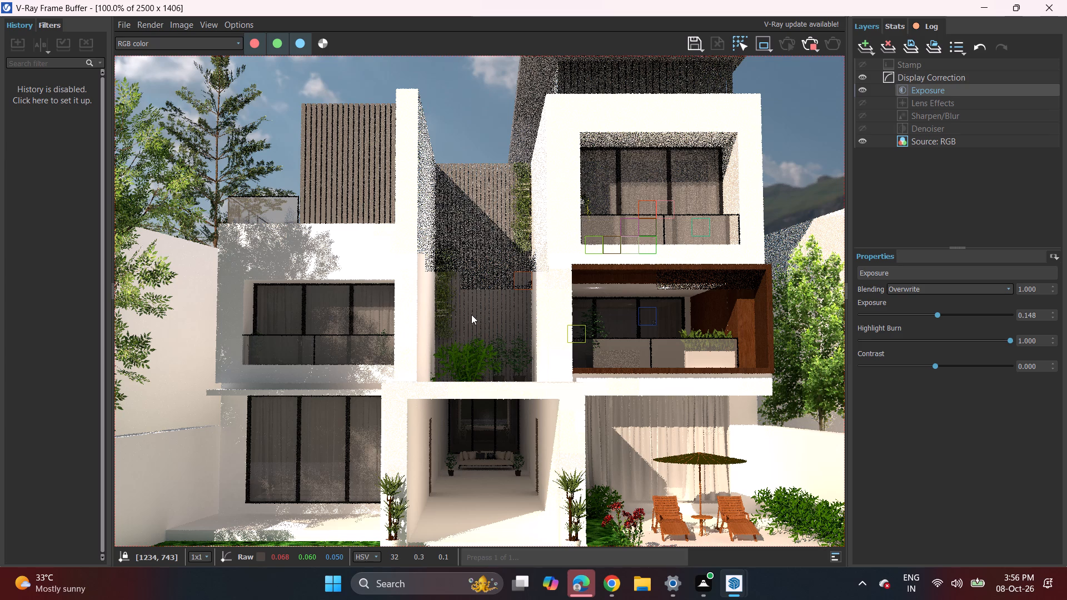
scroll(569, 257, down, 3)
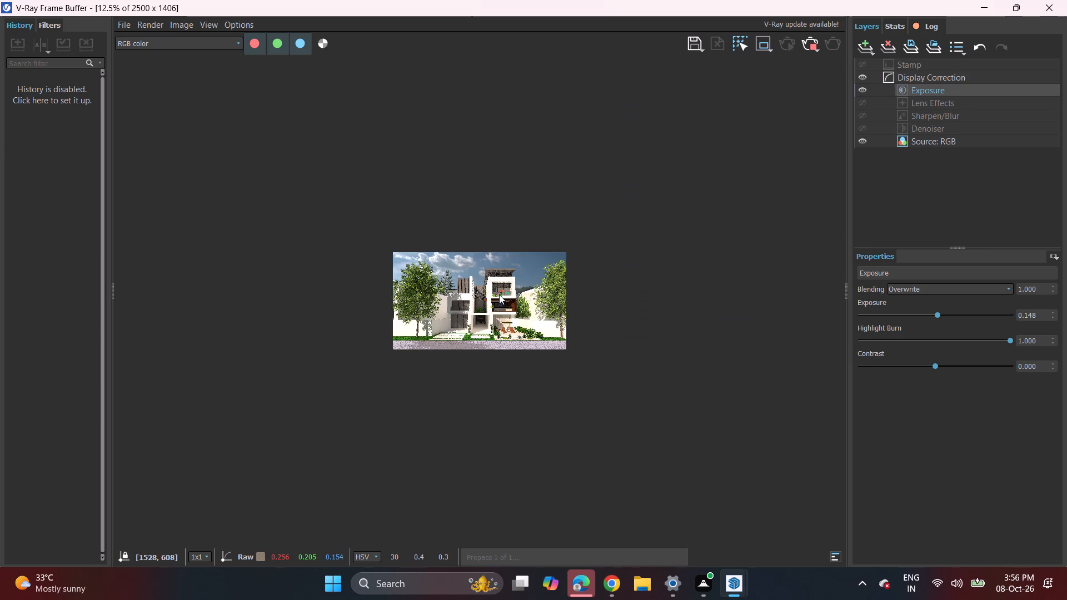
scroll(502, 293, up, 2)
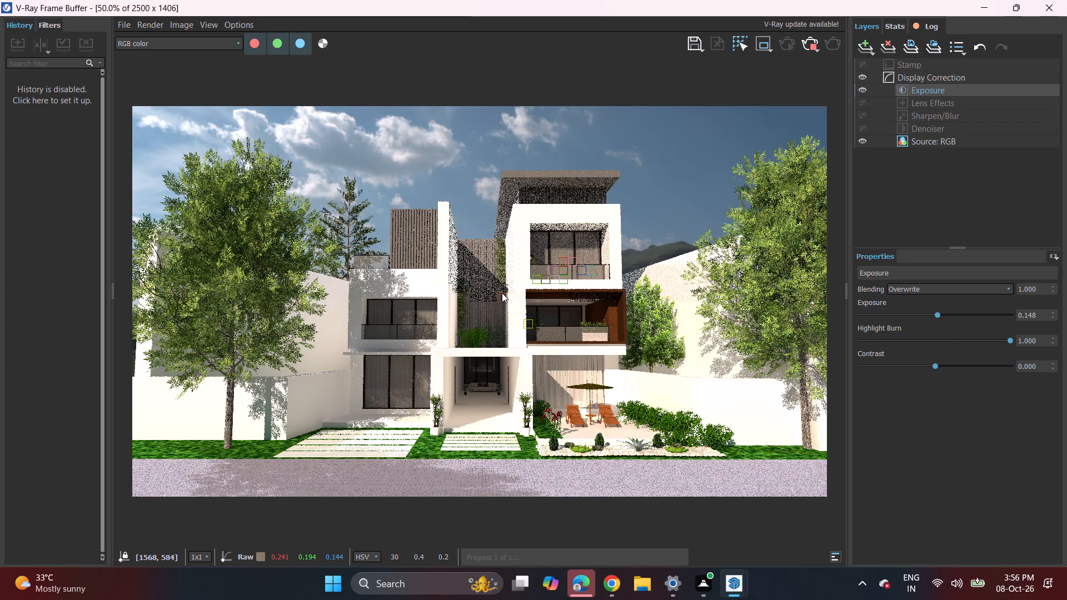
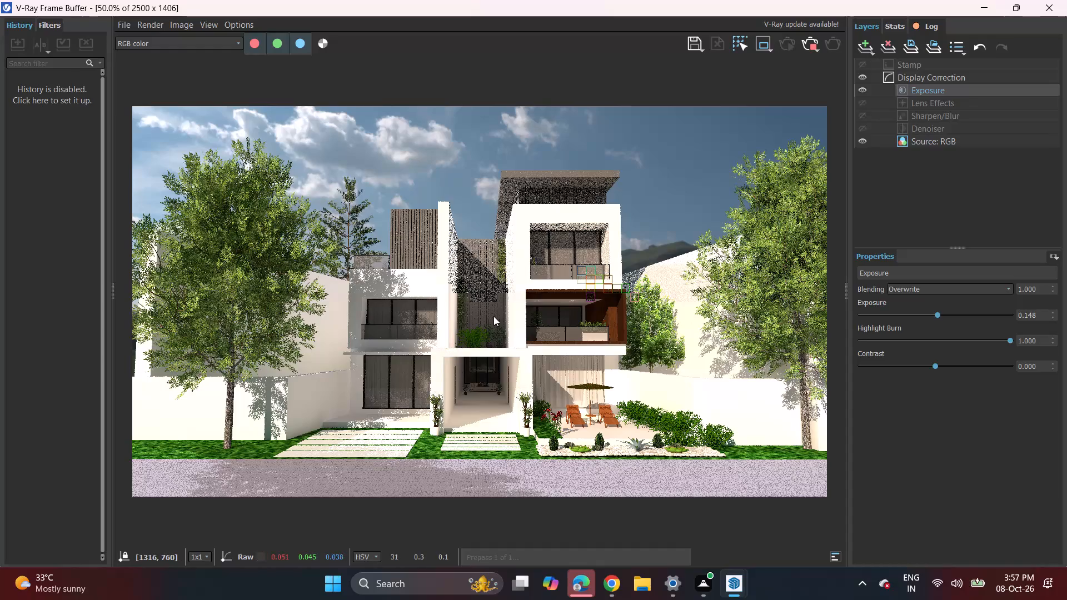
Examine the slatted wall and shaded side walls above the planted recess in the in-progress render, up close and within the whole image.
click(493, 316)
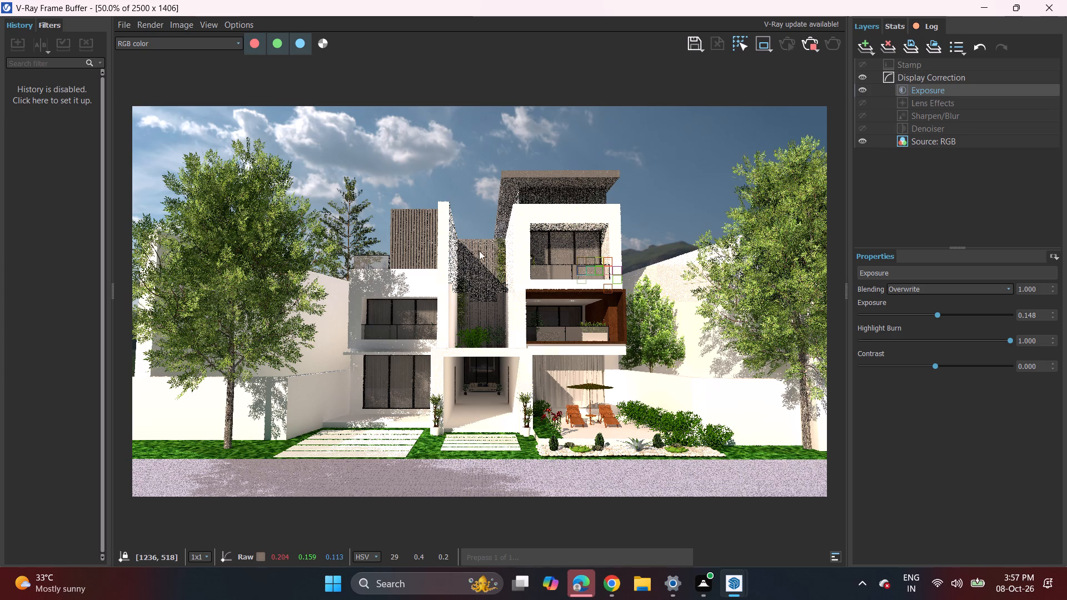
scroll(481, 262, up, 3)
scroll(471, 267, down, 3)
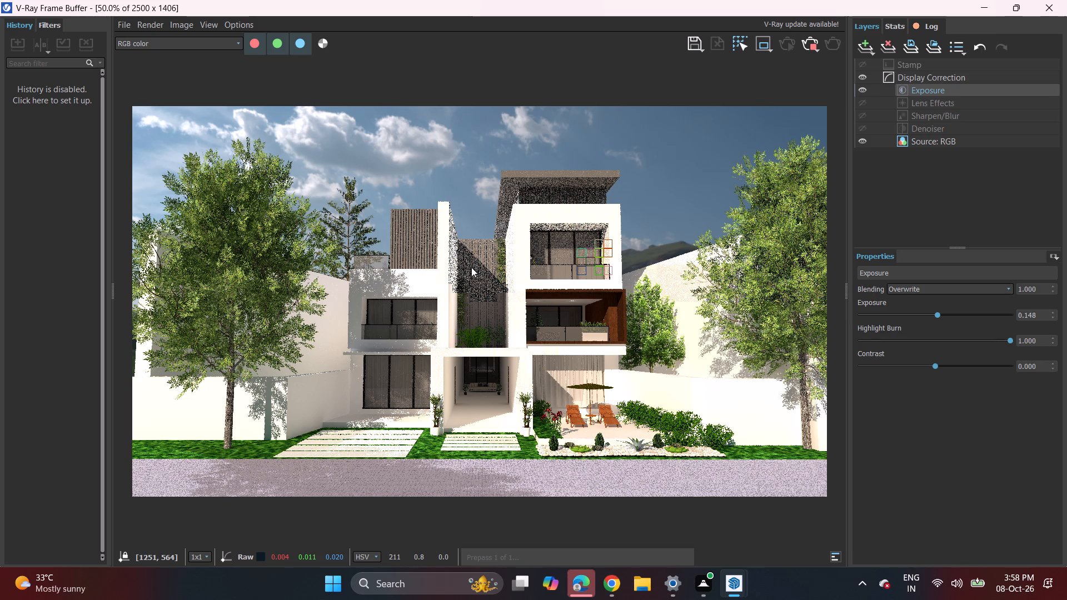
scroll(463, 271, up, 1)
scroll(463, 271, down, 3)
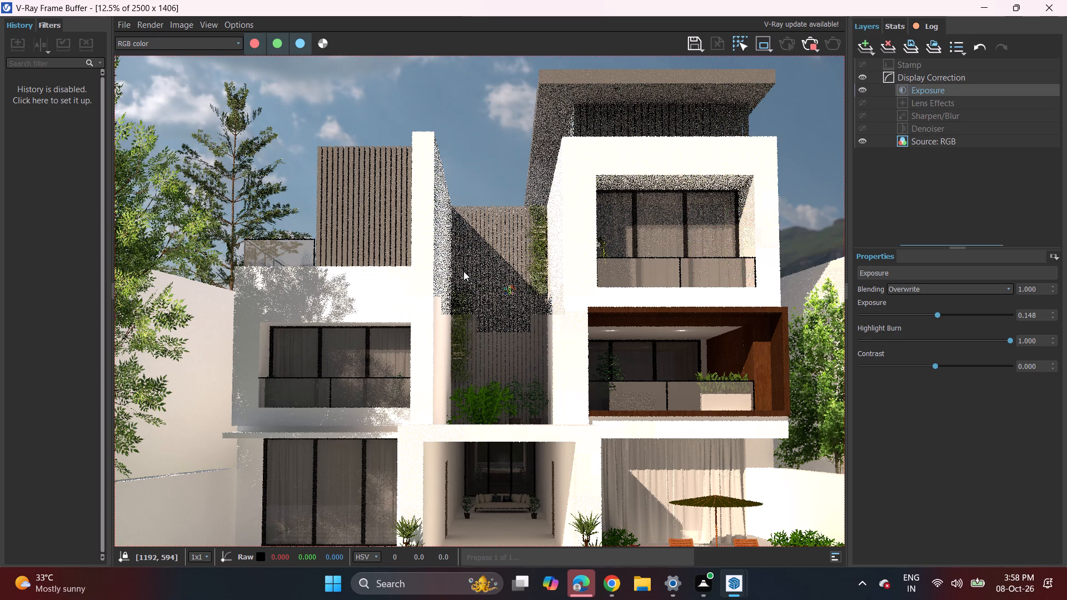
scroll(466, 270, up, 2)
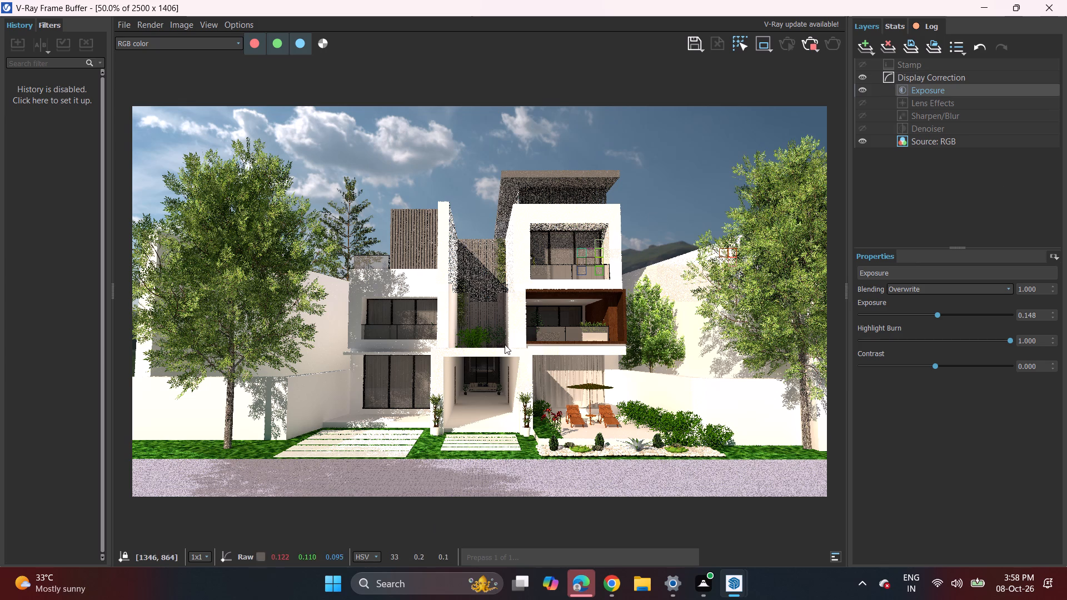
click(493, 333)
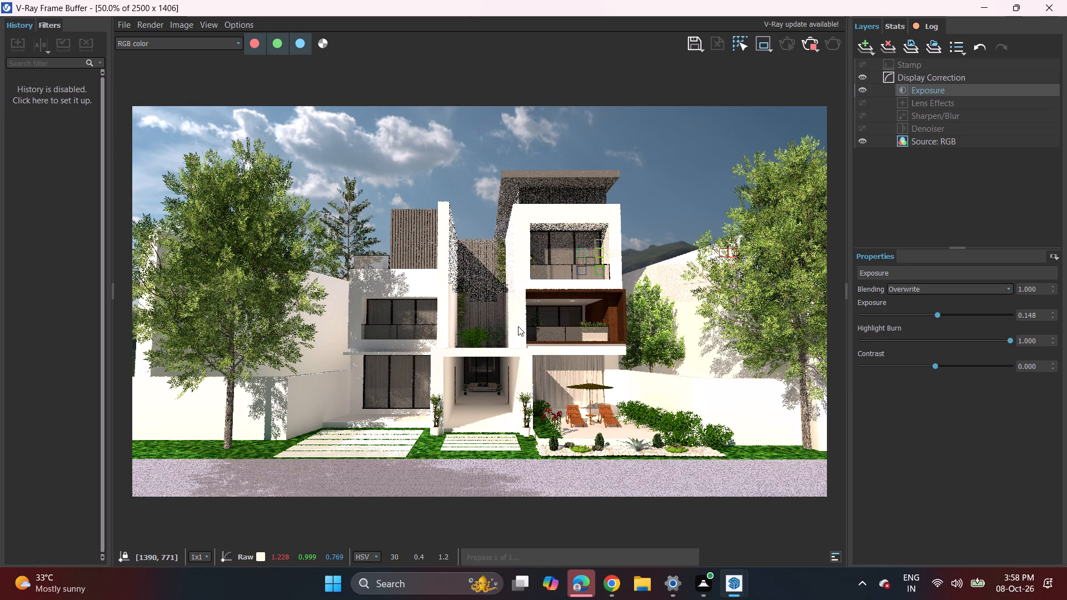
click(475, 328)
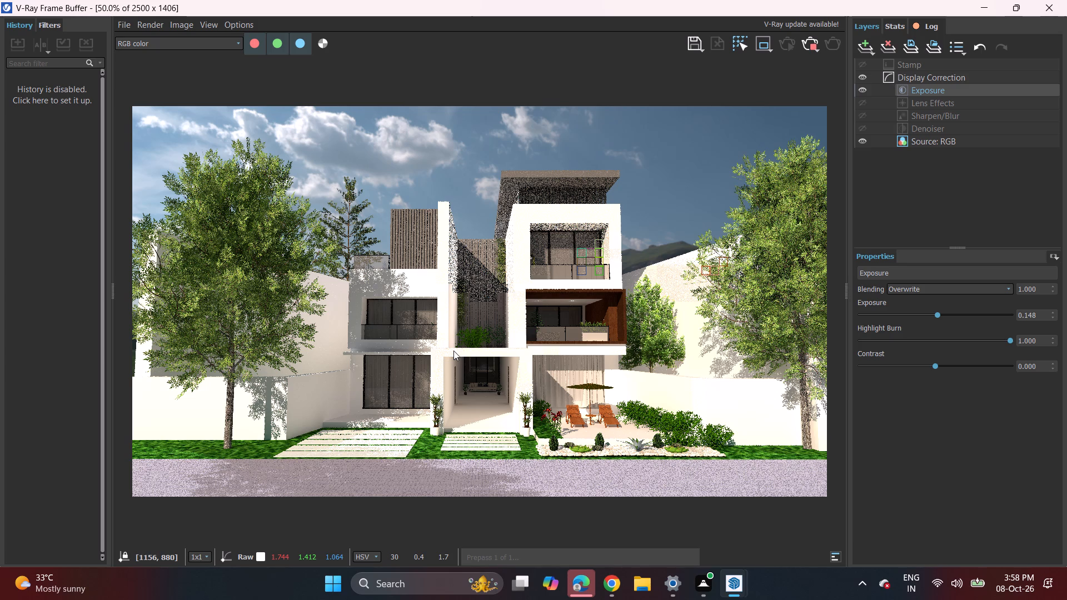
scroll(485, 285, up, 1)
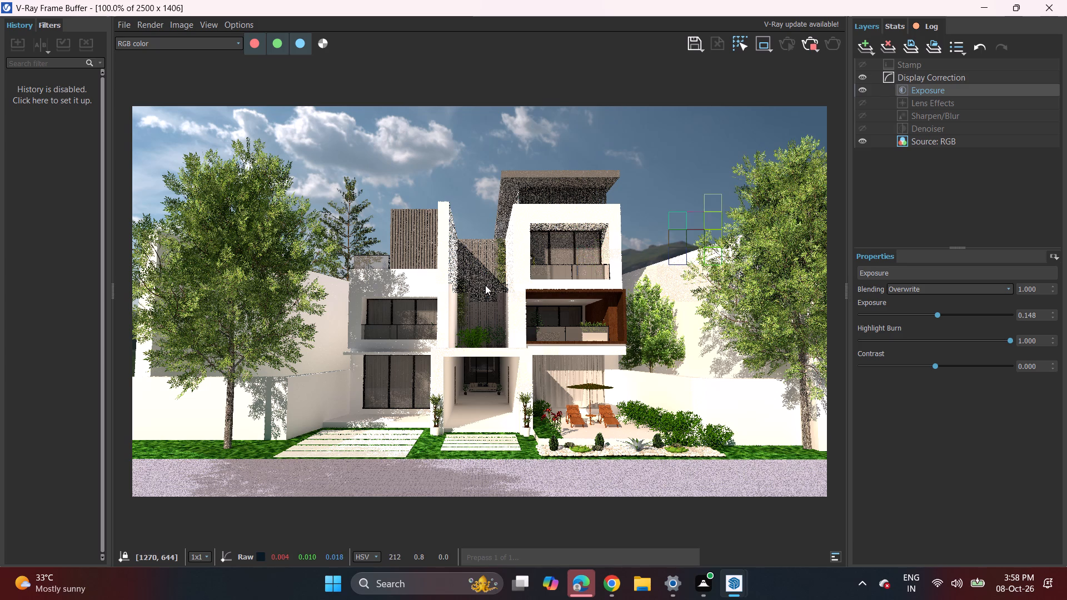
scroll(485, 285, down, 1)
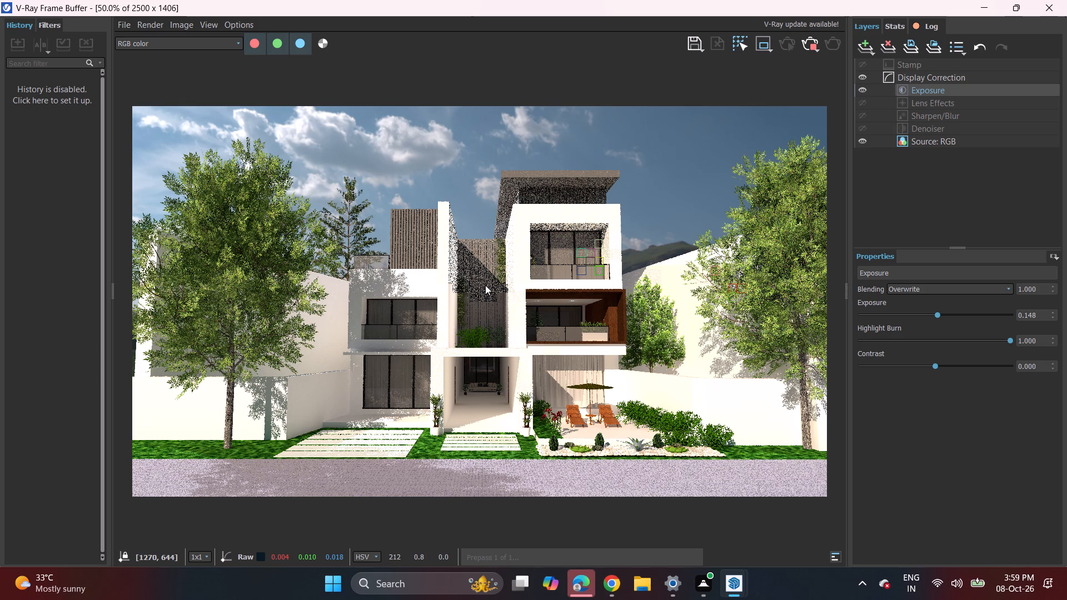
scroll(477, 291, up, 2)
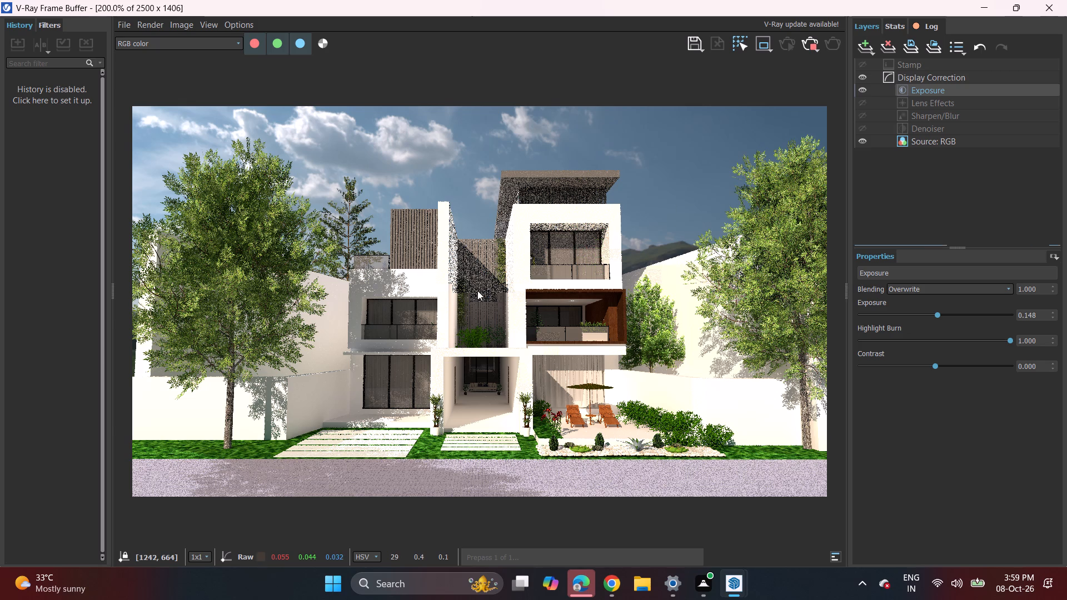
scroll(477, 291, down, 2)
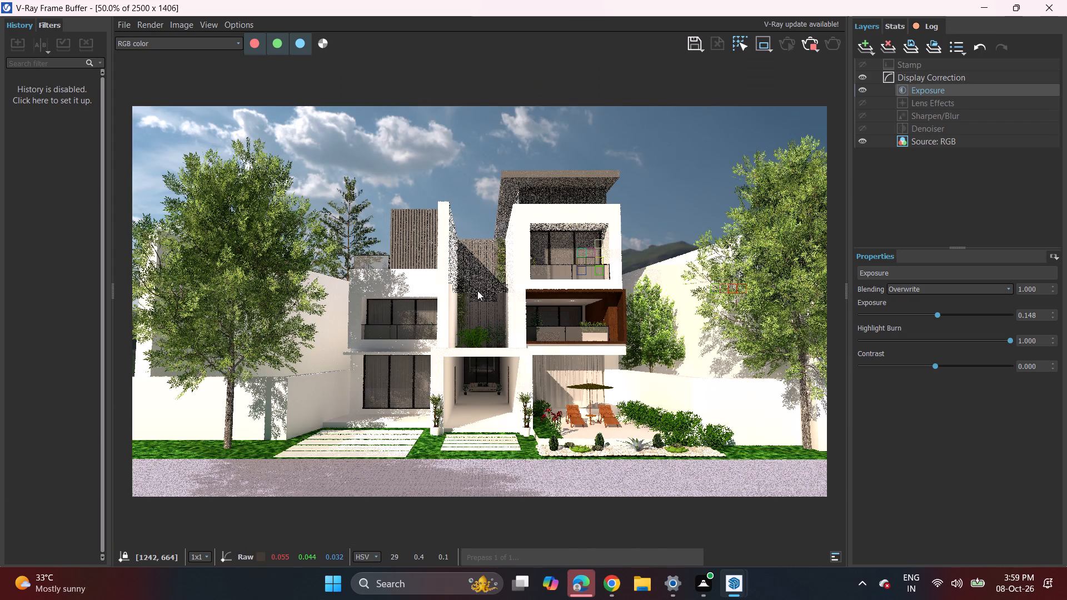
scroll(477, 291, up, 1)
scroll(477, 291, down, 1)
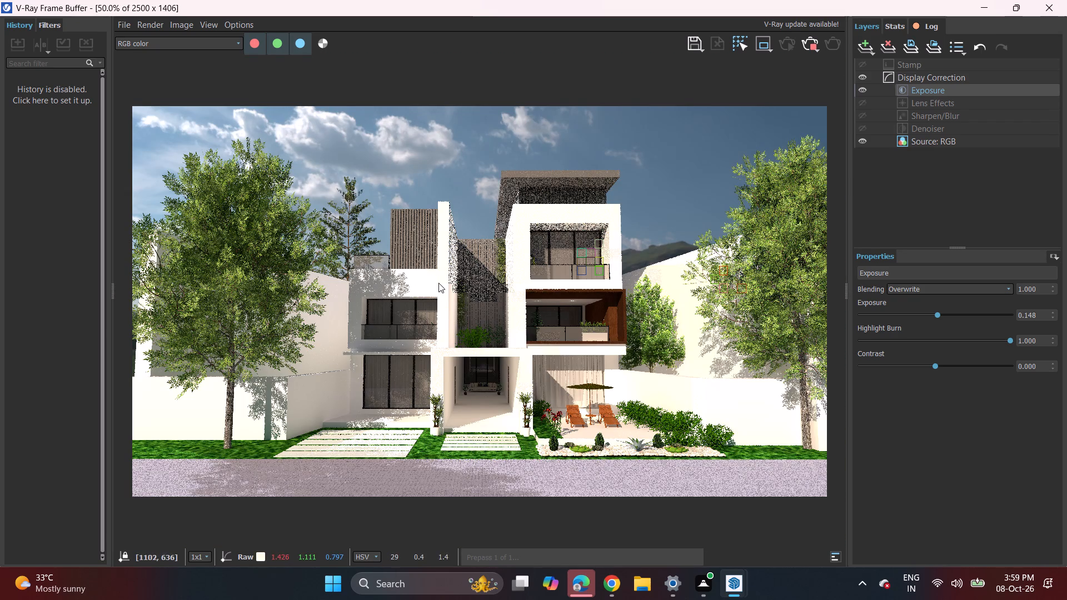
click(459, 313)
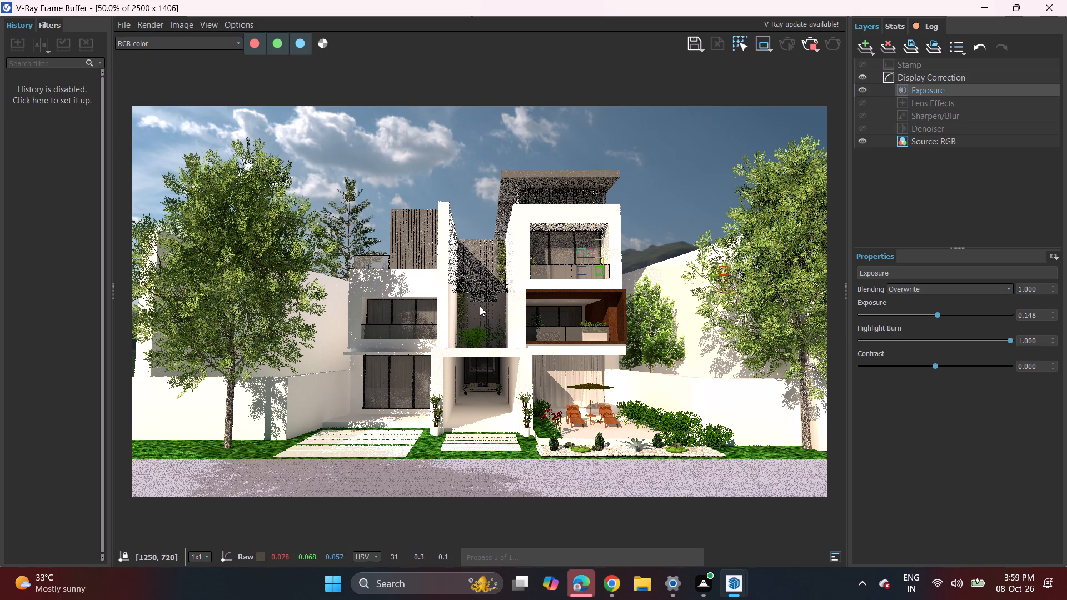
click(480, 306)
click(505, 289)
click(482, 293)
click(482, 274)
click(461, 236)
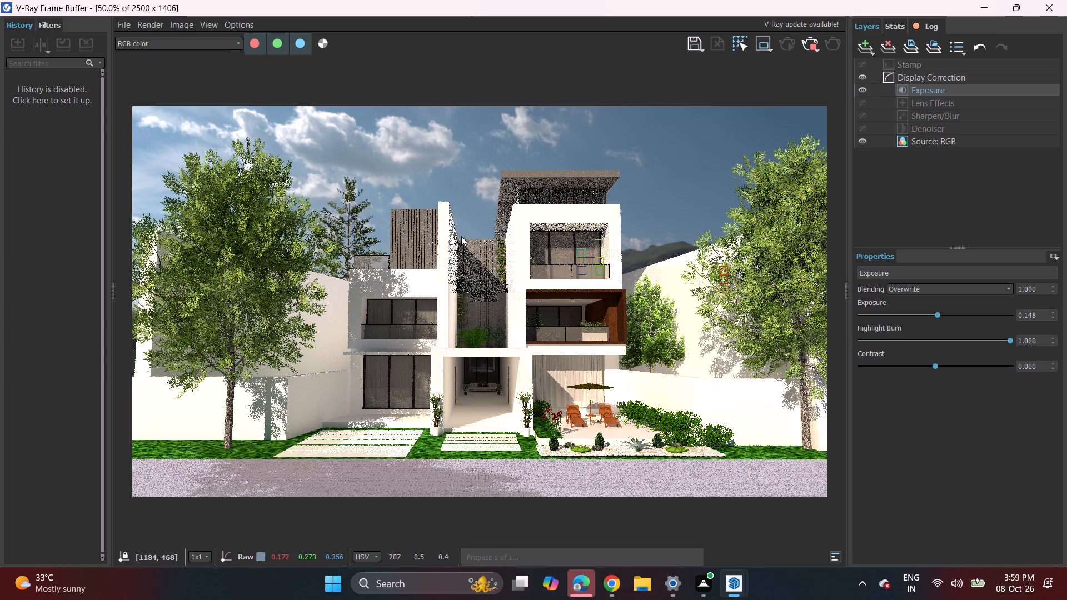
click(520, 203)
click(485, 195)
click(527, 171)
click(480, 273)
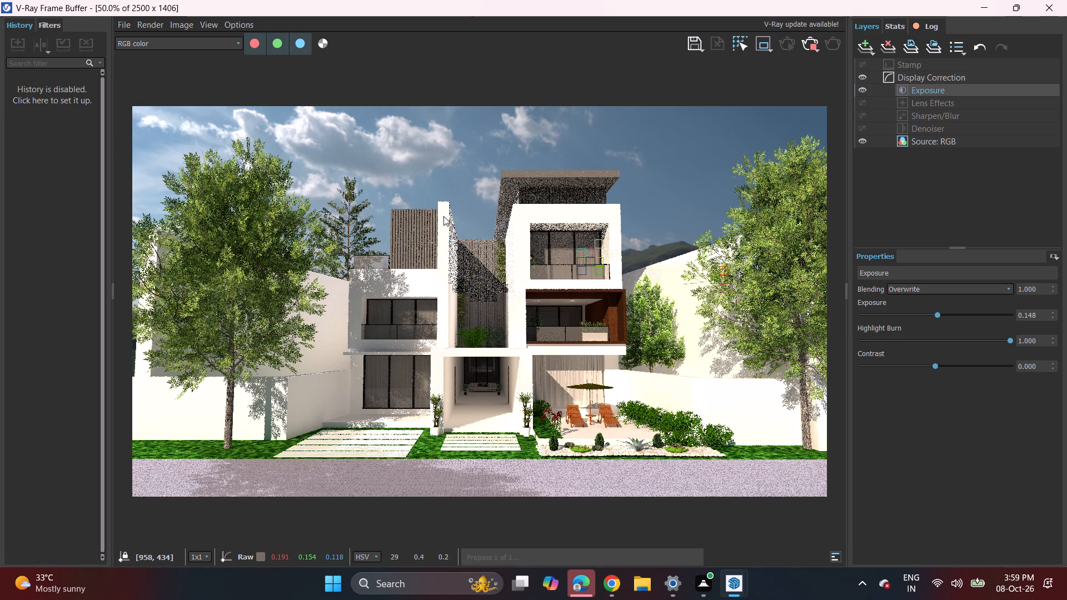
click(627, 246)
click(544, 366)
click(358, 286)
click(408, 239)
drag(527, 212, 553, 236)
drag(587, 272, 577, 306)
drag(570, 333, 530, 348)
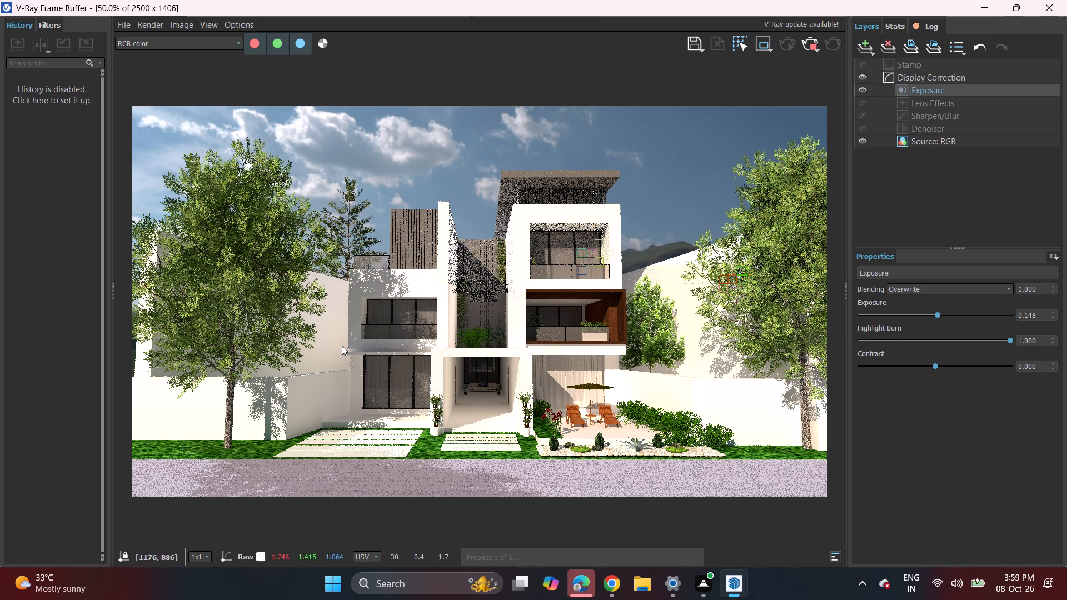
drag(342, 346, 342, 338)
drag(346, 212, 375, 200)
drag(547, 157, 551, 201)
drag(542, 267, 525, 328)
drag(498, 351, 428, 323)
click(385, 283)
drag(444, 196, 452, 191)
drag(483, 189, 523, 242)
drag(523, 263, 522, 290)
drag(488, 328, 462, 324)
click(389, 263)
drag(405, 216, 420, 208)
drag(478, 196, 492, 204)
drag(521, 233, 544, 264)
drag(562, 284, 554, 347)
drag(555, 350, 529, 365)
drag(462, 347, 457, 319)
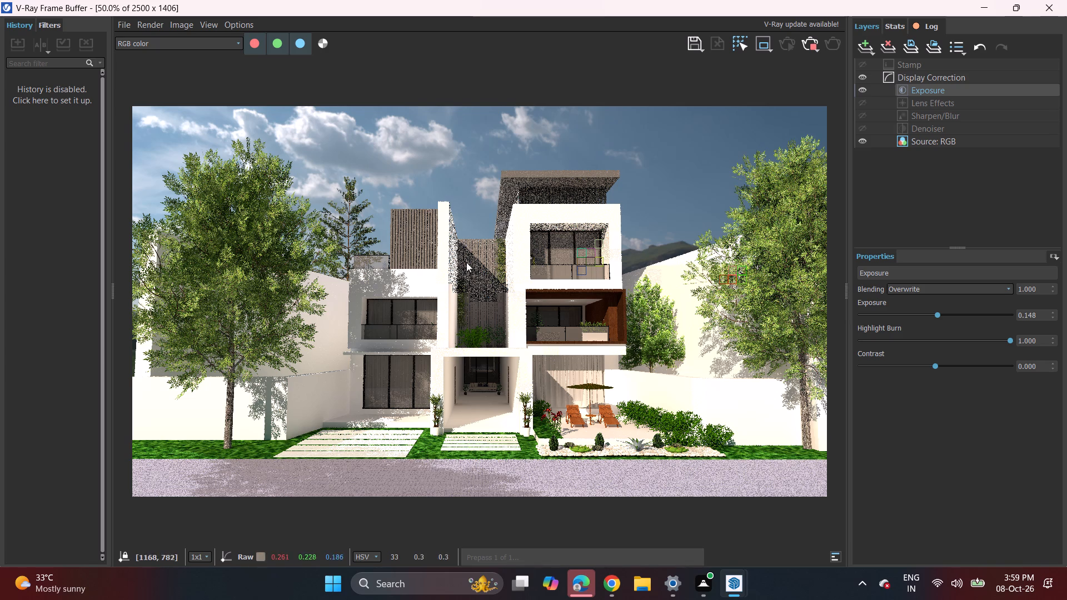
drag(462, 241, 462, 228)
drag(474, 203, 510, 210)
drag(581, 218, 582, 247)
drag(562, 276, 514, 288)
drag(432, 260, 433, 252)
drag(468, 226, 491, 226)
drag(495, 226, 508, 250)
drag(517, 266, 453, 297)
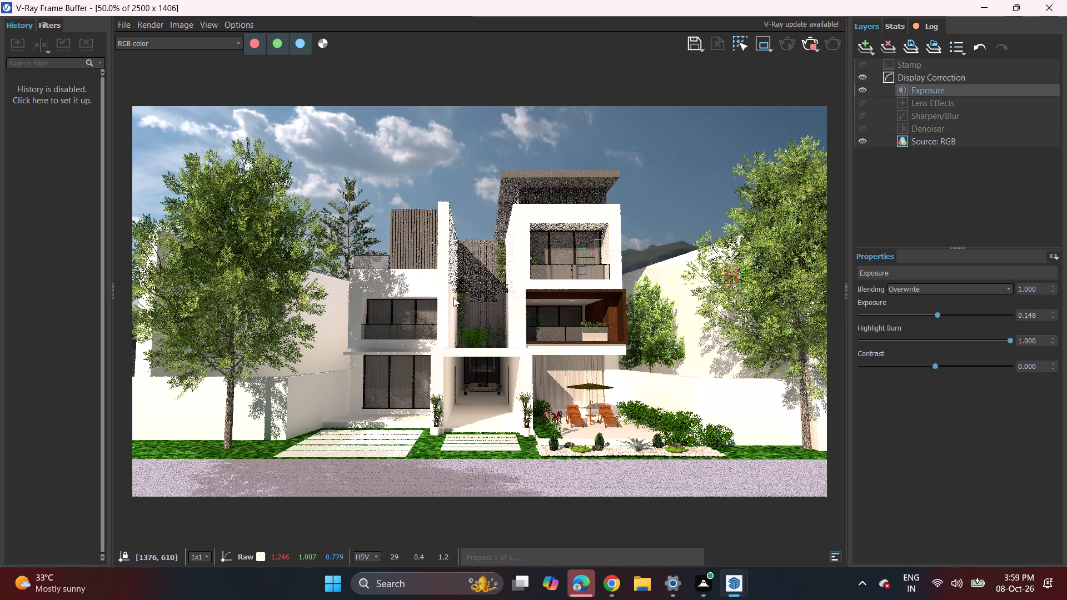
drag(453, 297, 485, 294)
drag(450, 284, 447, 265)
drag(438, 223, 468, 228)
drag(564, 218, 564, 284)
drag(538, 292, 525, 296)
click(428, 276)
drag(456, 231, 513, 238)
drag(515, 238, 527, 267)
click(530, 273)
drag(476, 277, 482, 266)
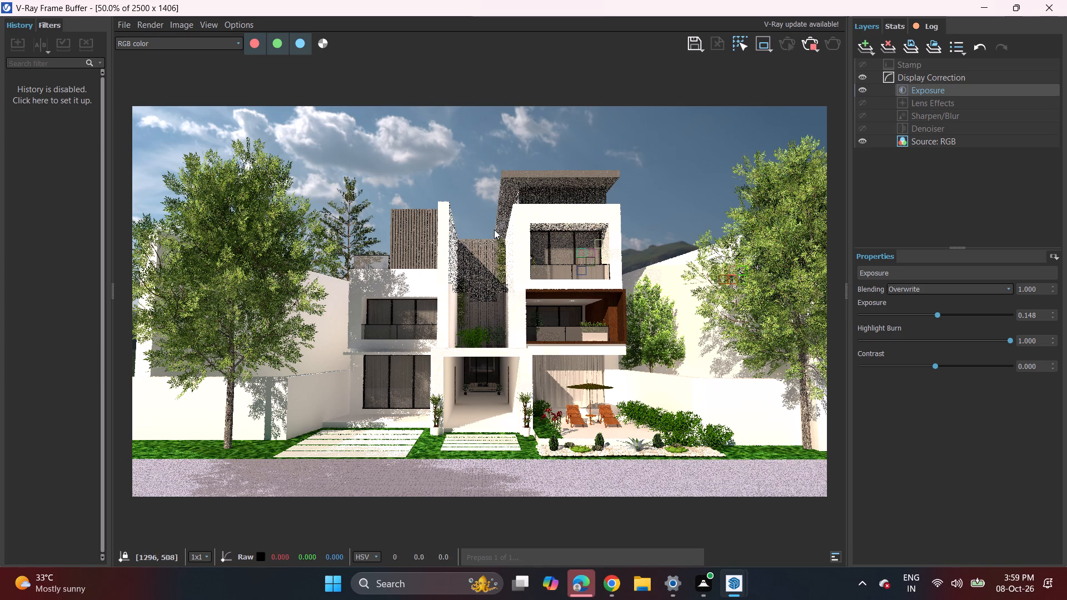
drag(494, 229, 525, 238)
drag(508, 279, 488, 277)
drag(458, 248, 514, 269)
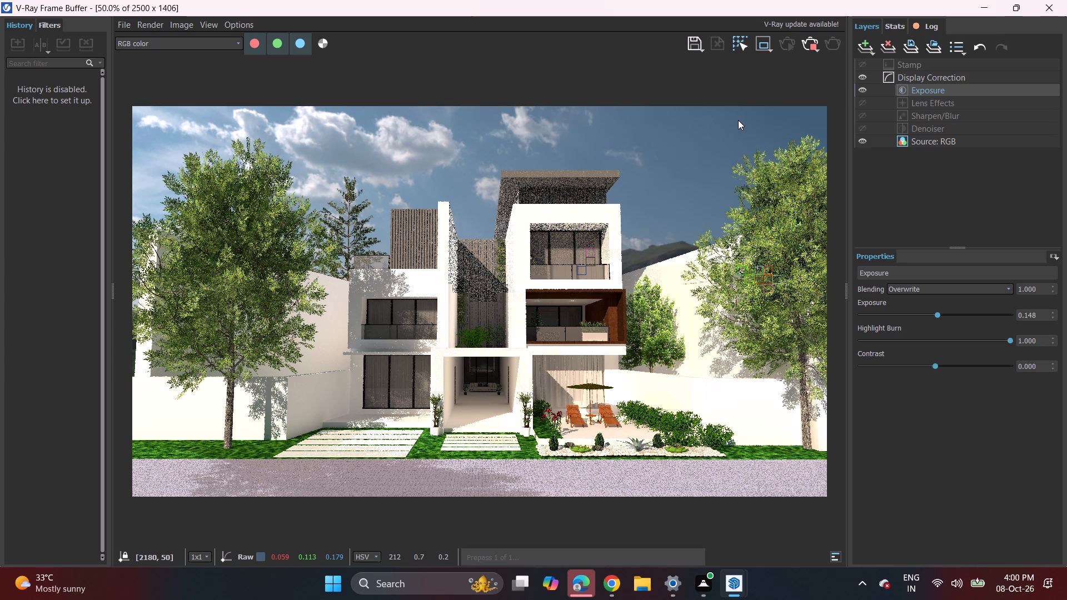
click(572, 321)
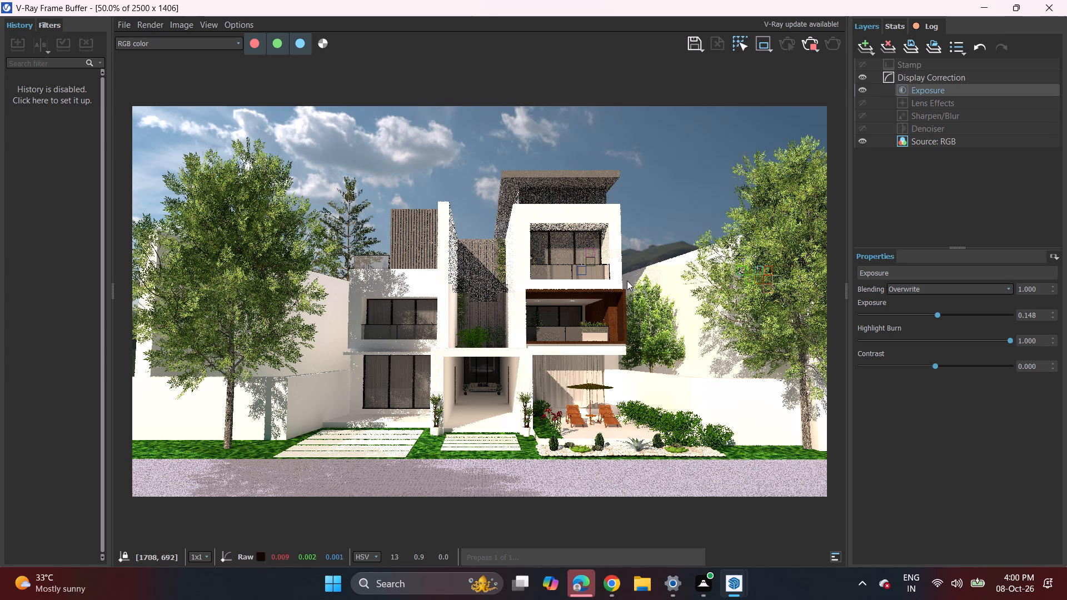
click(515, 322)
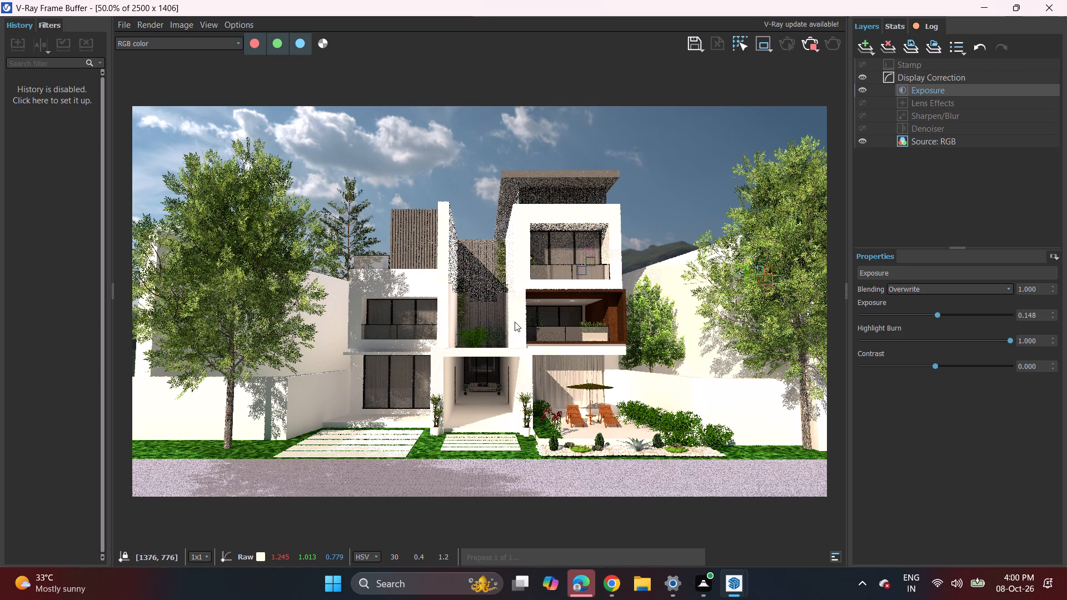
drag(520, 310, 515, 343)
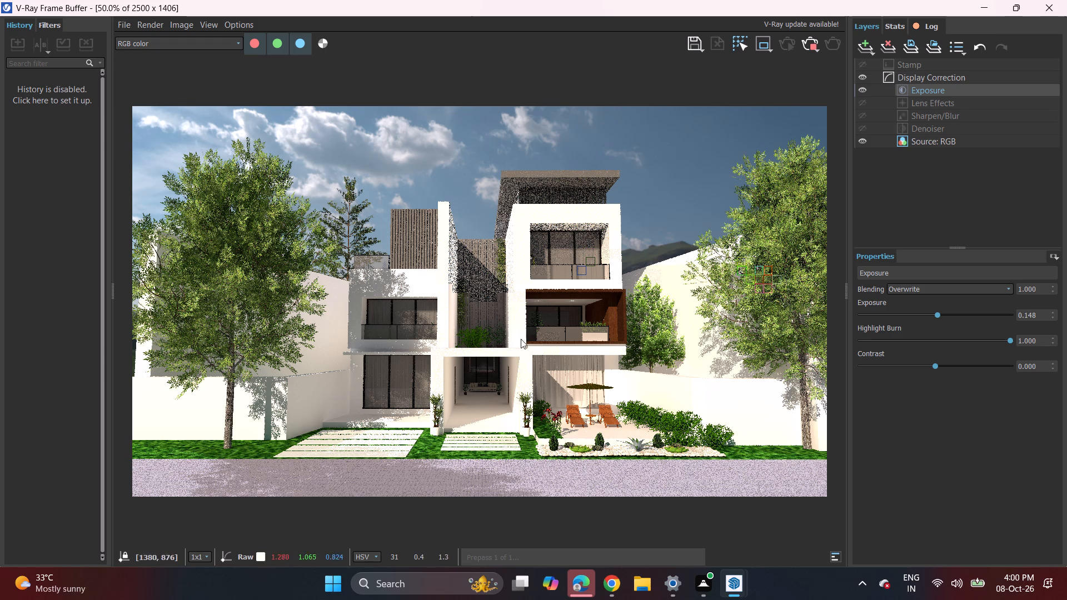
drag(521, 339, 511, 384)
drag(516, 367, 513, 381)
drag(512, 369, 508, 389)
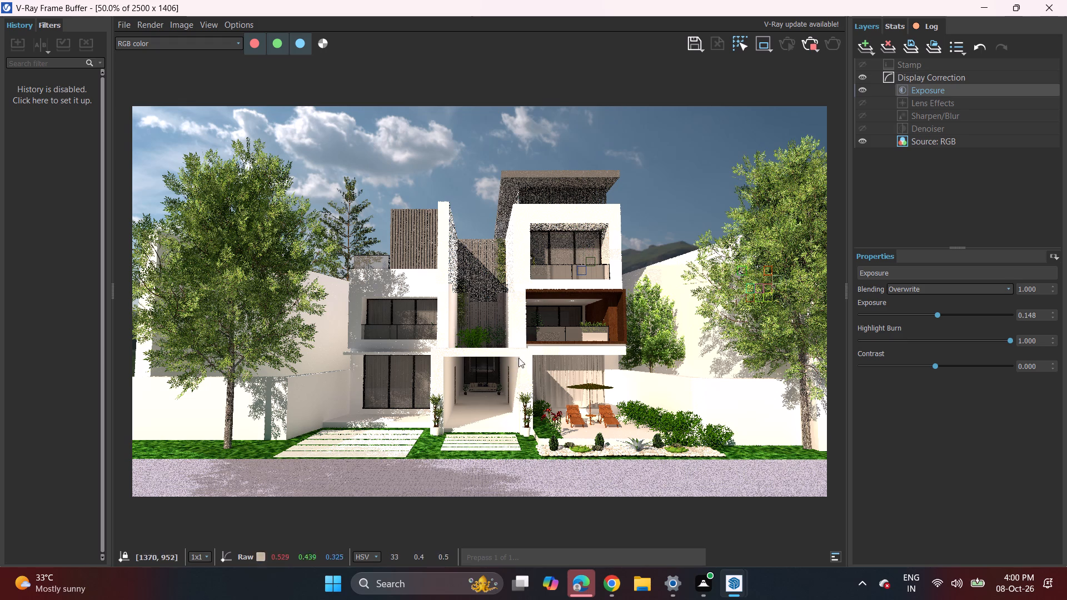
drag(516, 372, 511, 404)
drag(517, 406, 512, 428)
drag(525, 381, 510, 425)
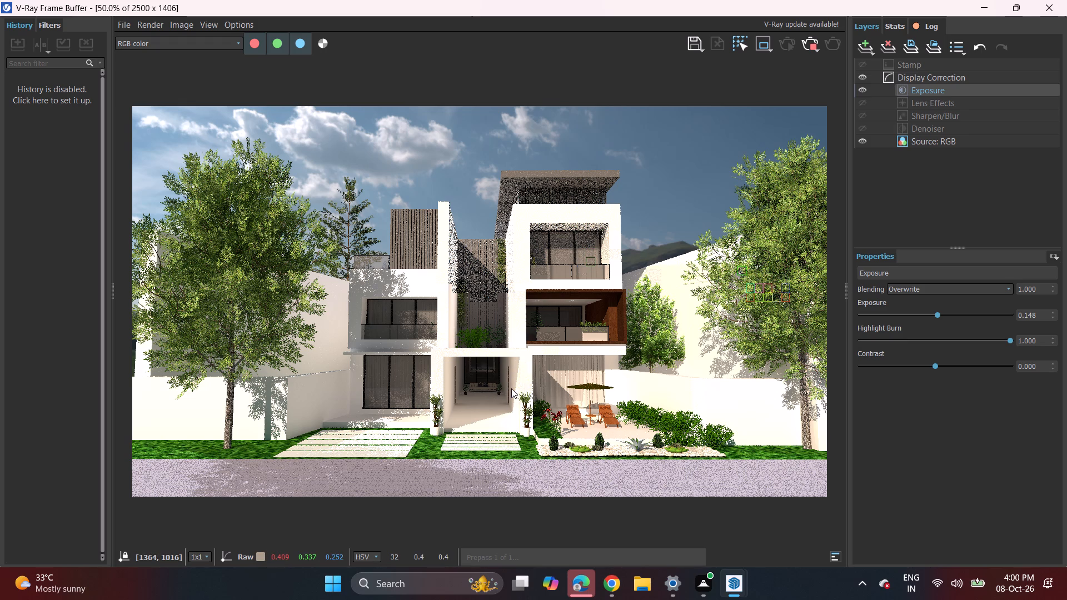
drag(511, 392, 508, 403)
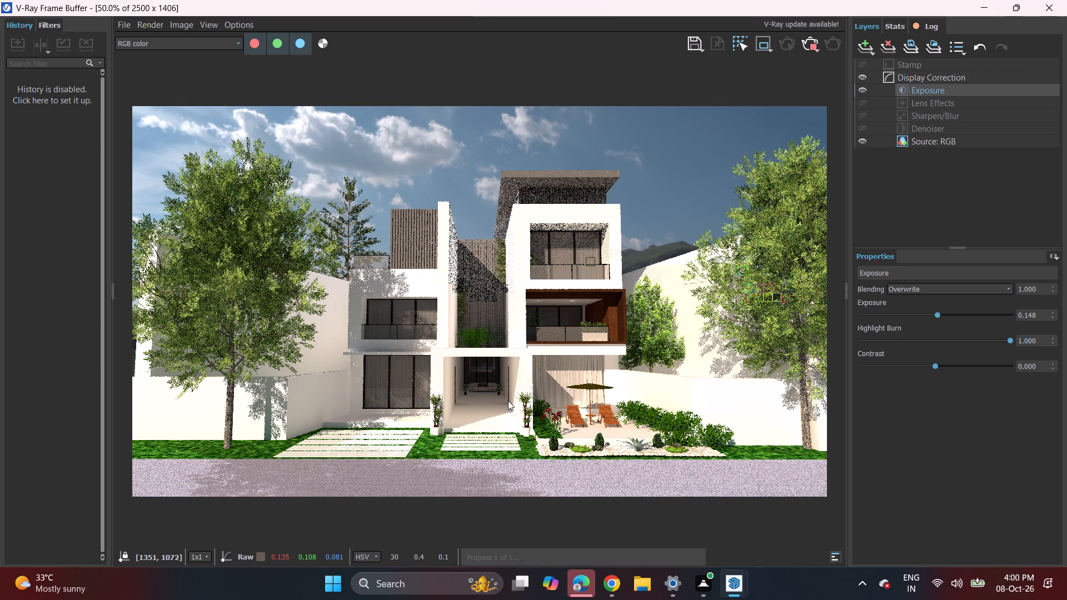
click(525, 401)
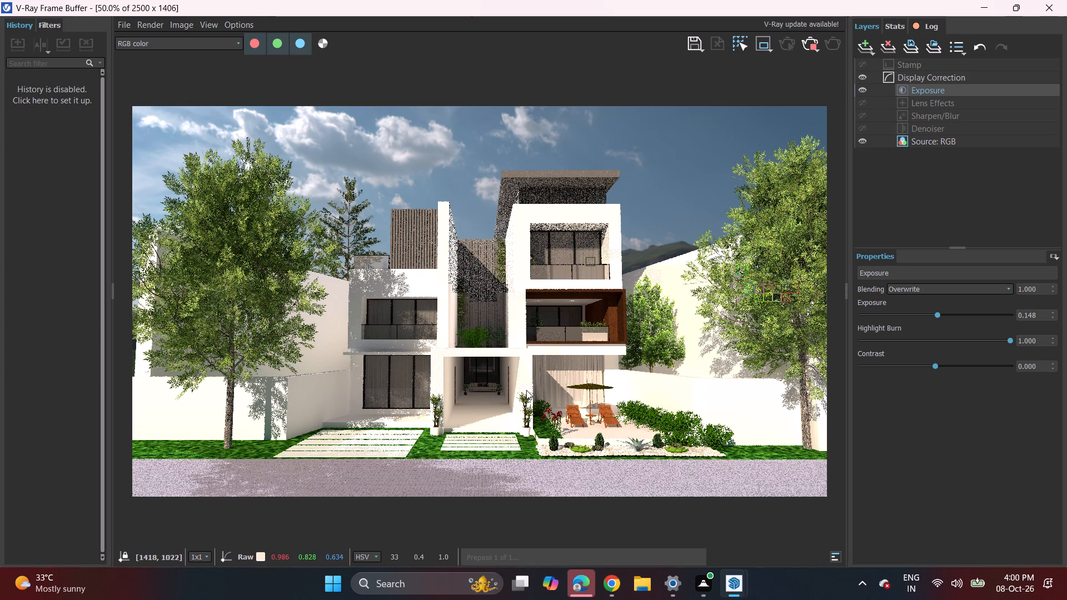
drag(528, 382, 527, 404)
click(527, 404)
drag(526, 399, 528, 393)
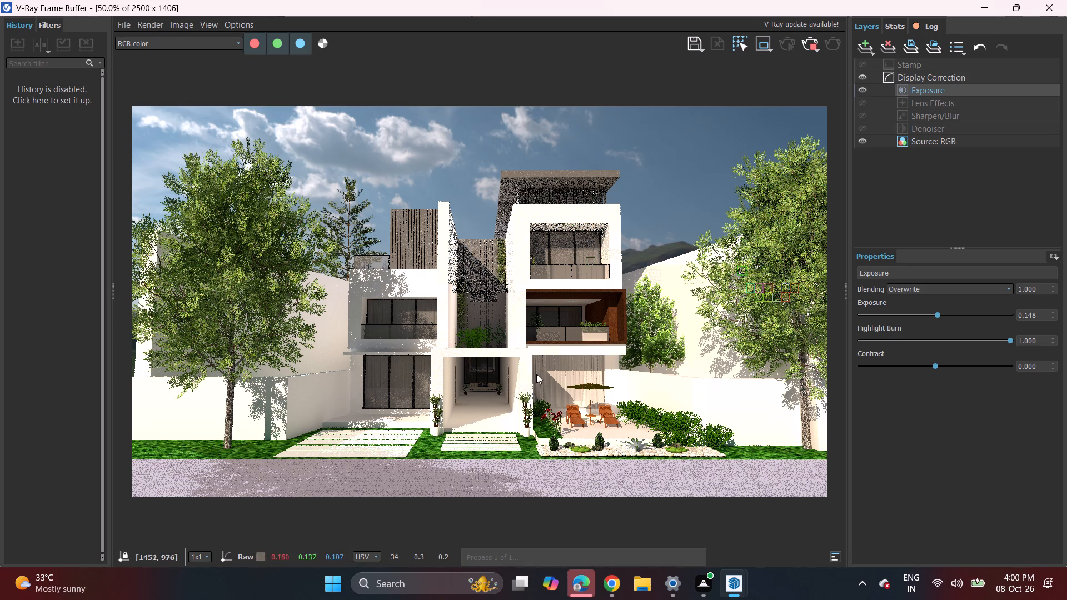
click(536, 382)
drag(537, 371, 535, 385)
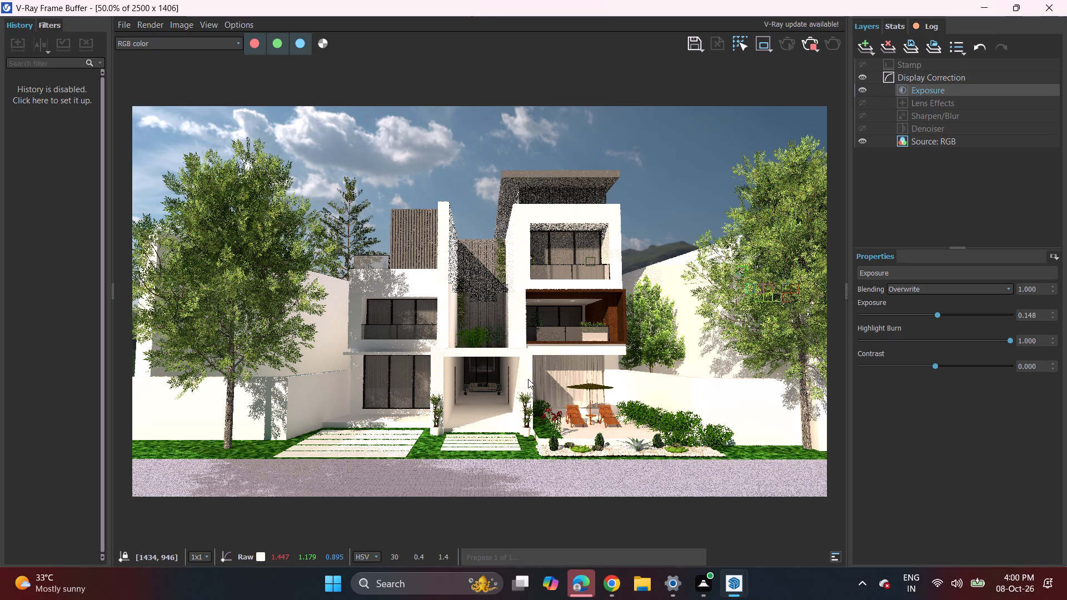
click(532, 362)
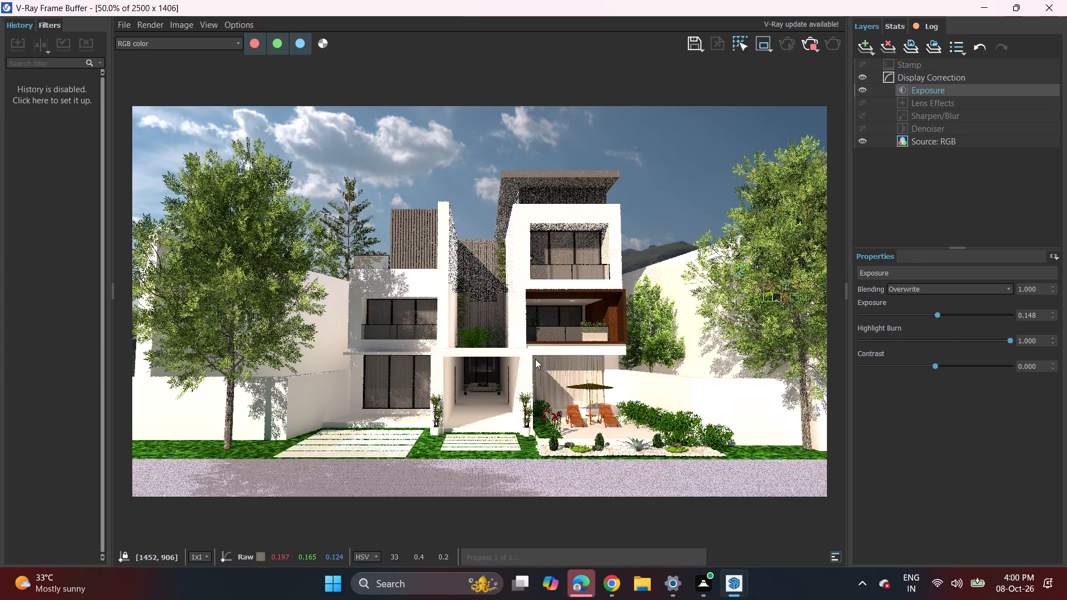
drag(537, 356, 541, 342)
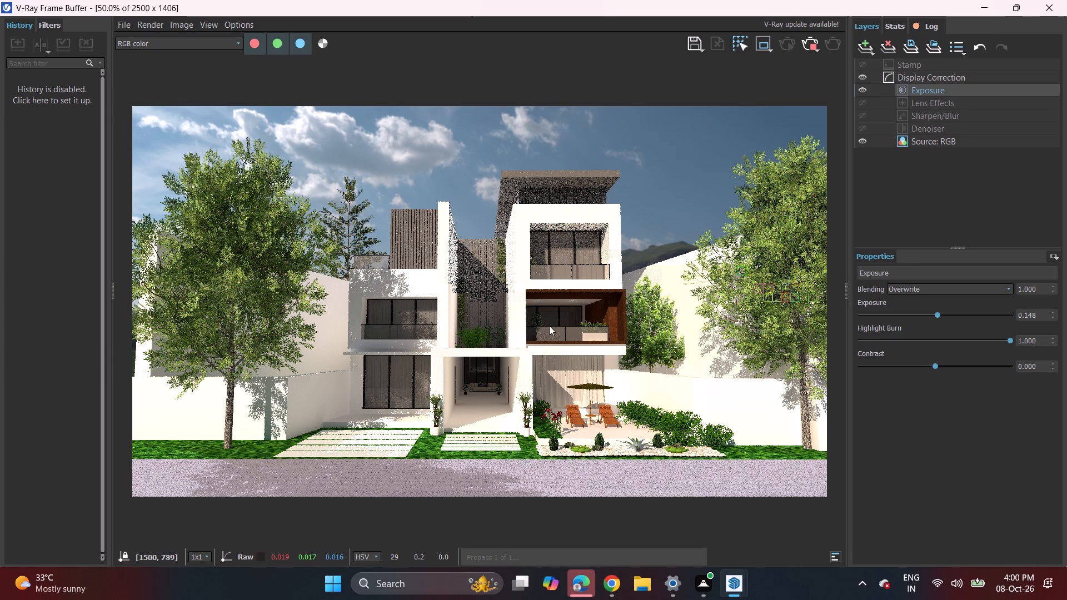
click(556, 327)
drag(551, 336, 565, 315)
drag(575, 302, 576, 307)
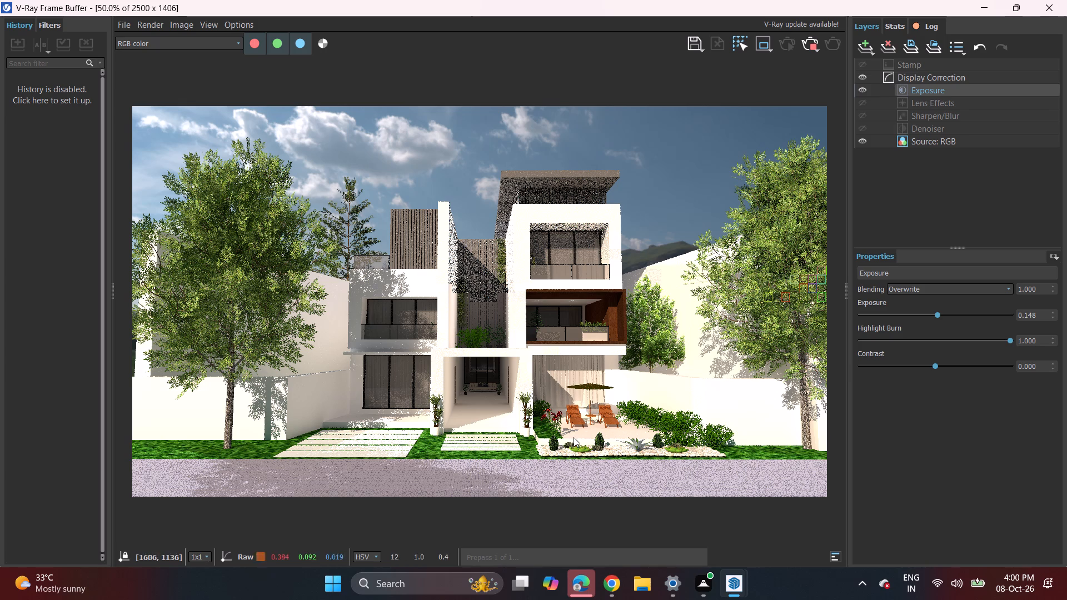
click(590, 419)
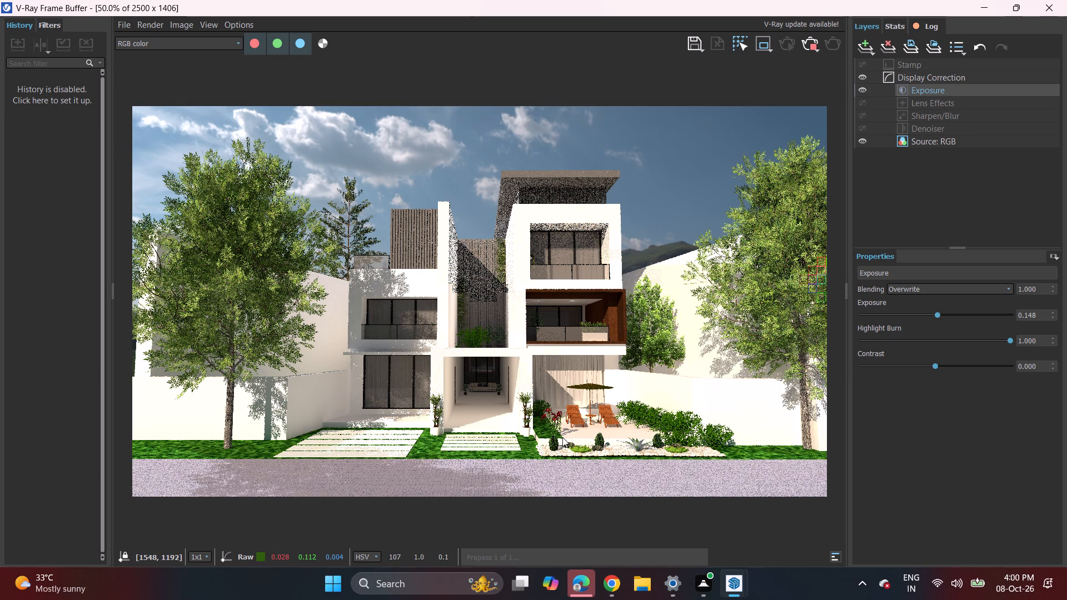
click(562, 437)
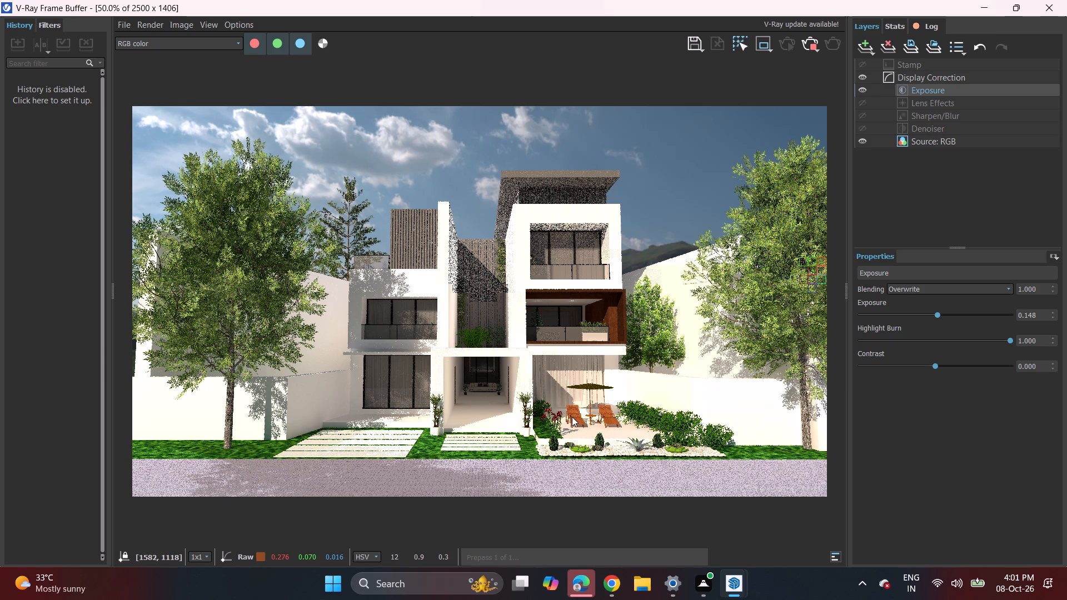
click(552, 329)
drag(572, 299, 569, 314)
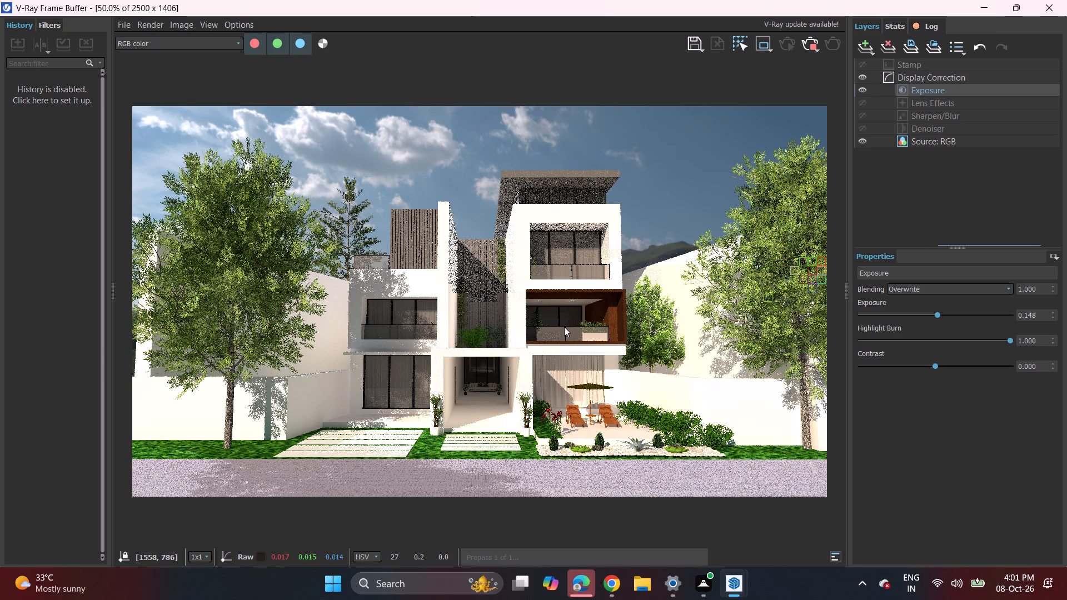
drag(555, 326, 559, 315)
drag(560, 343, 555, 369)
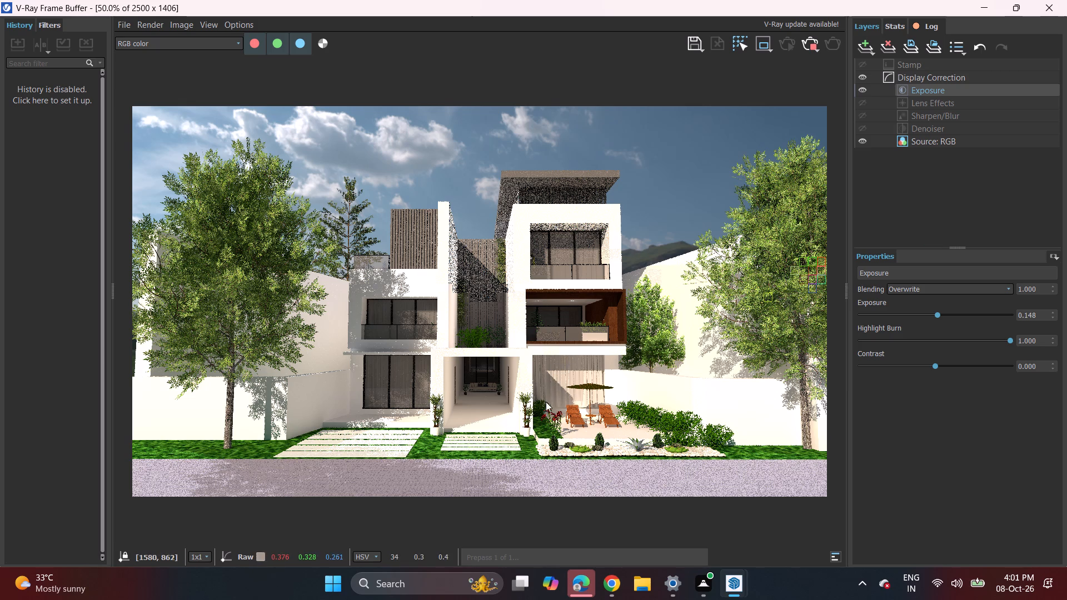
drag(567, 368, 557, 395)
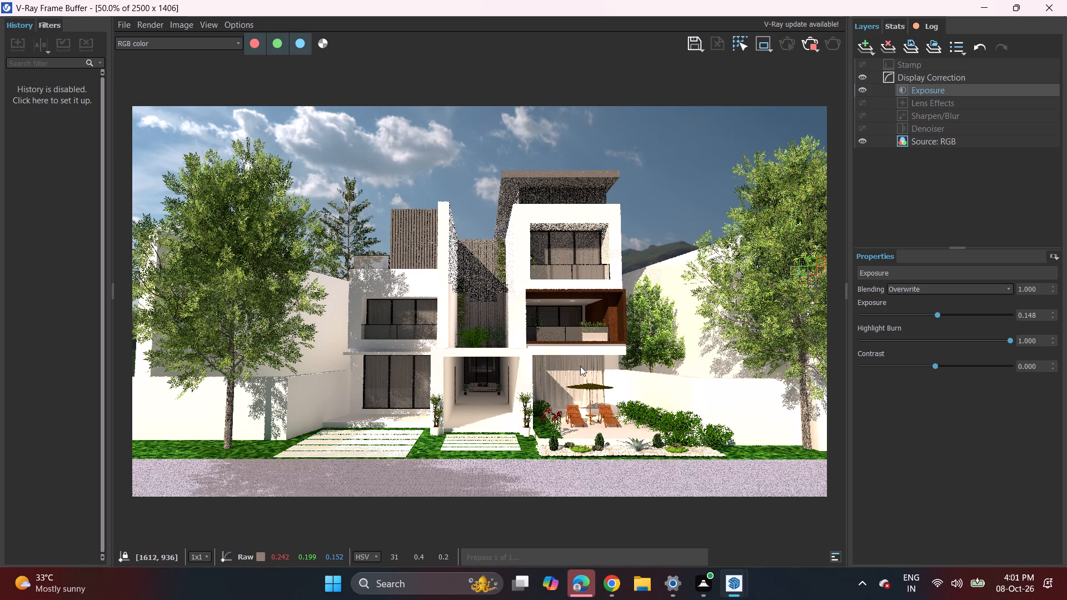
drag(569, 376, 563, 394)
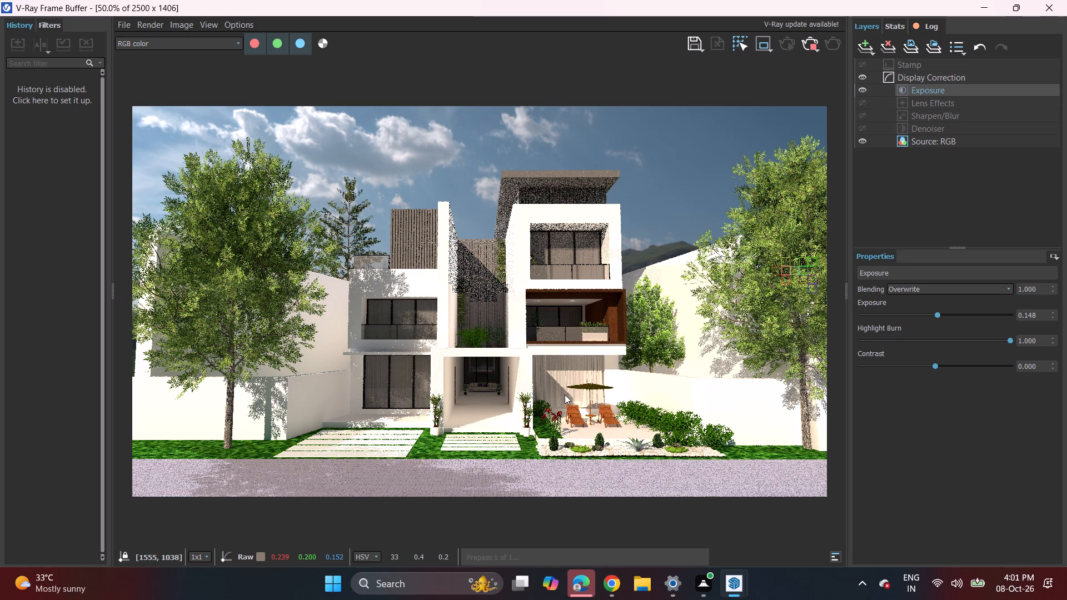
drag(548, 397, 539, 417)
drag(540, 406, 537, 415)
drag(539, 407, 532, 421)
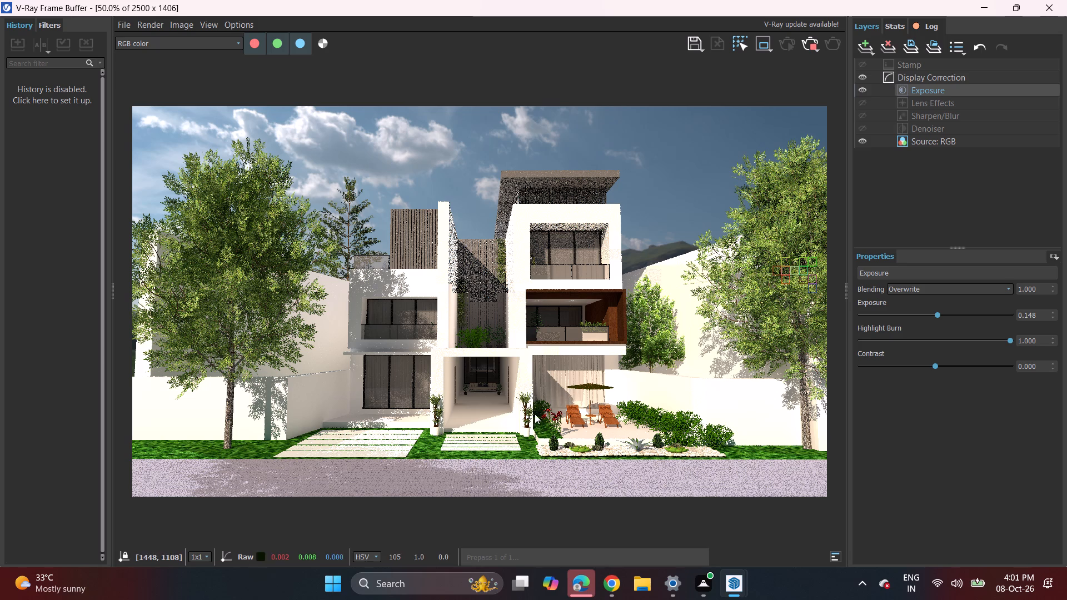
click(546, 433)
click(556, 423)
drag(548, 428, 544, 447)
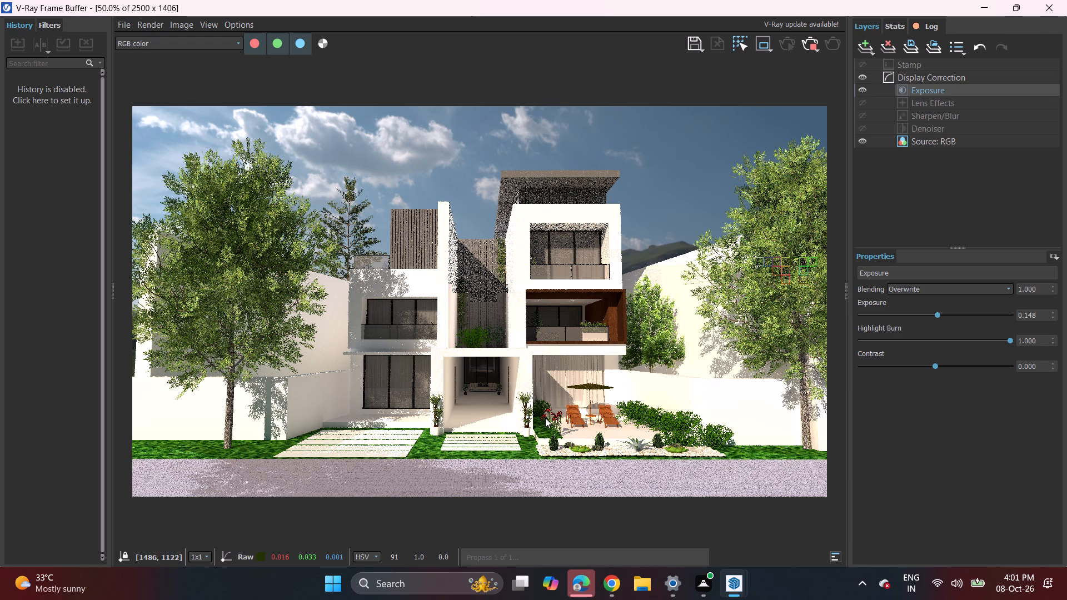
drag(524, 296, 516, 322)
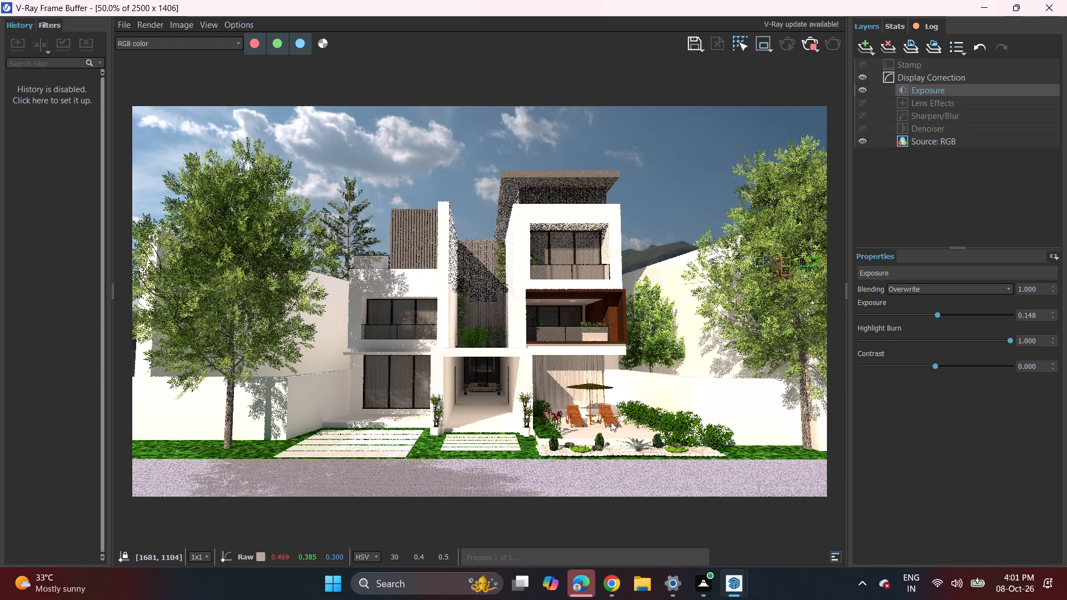
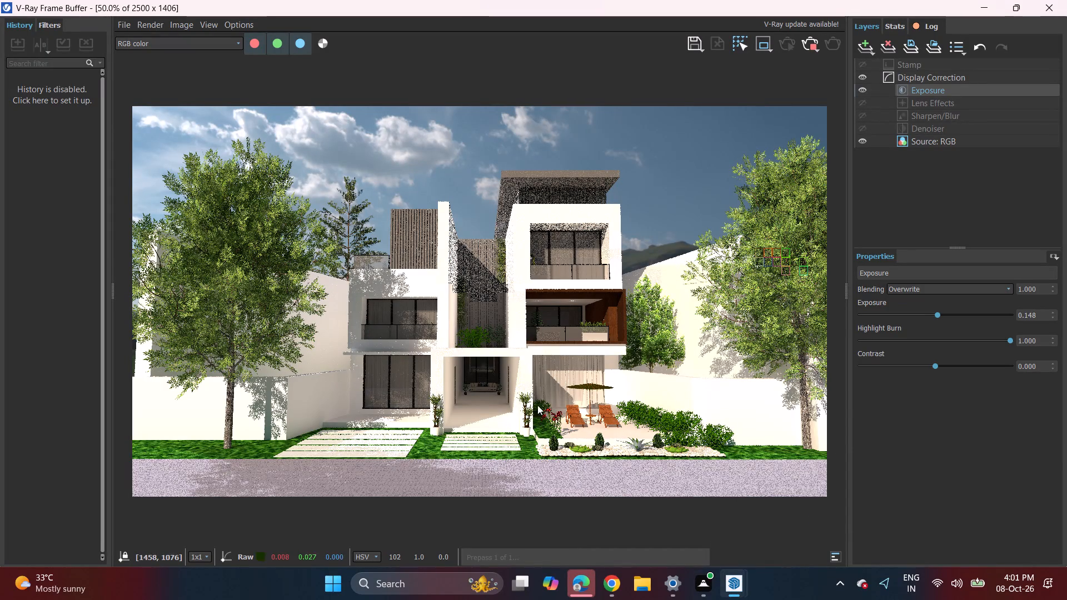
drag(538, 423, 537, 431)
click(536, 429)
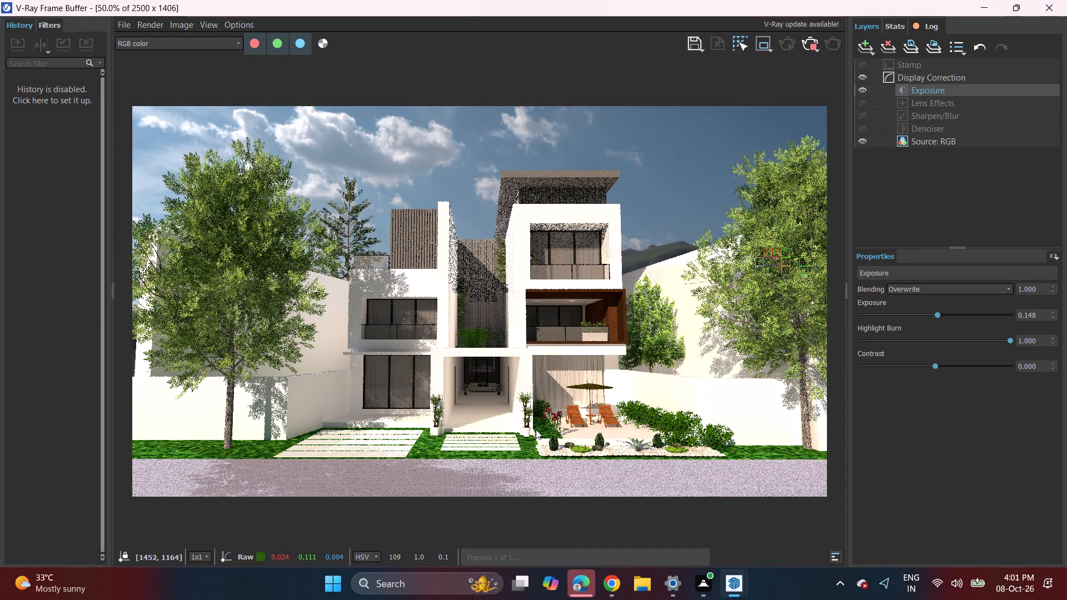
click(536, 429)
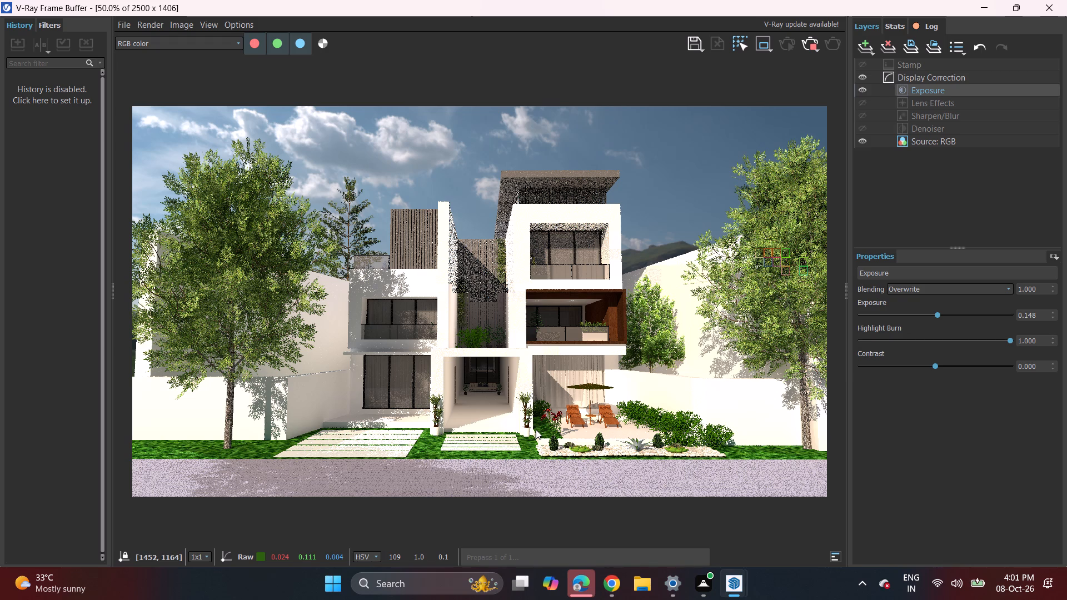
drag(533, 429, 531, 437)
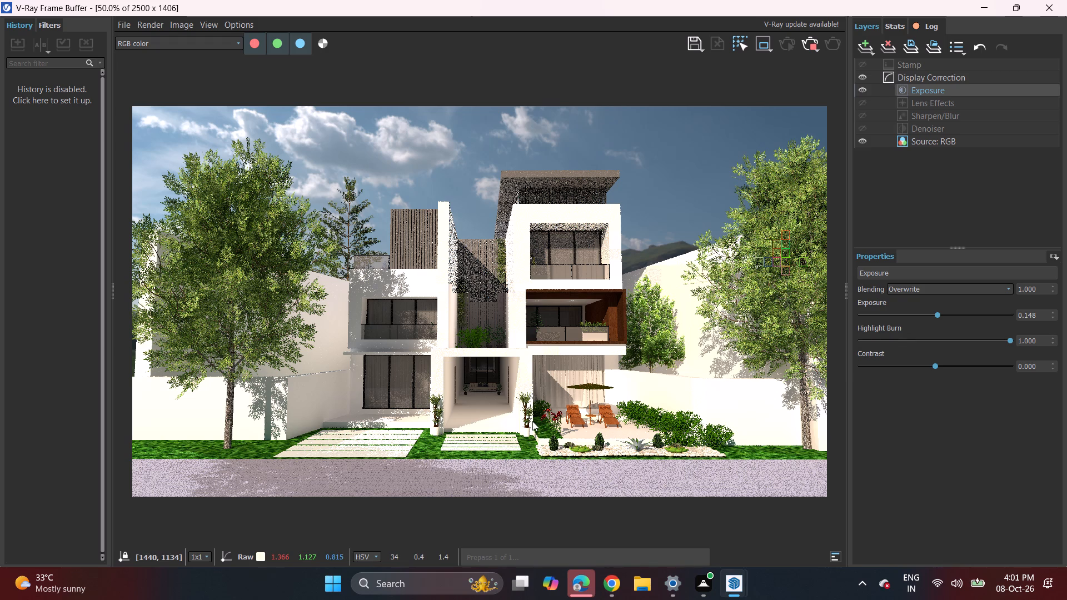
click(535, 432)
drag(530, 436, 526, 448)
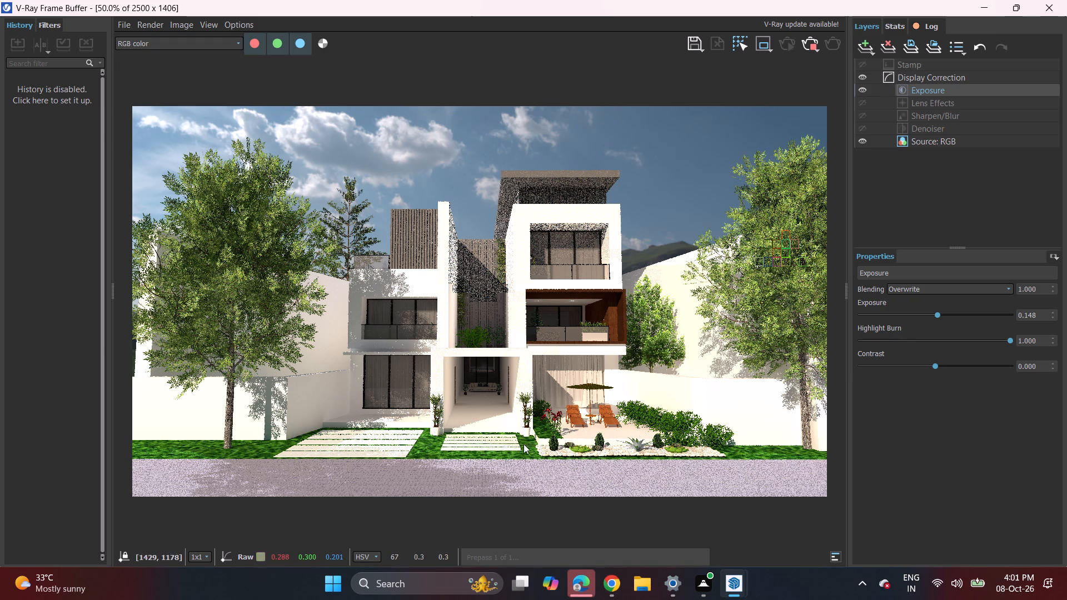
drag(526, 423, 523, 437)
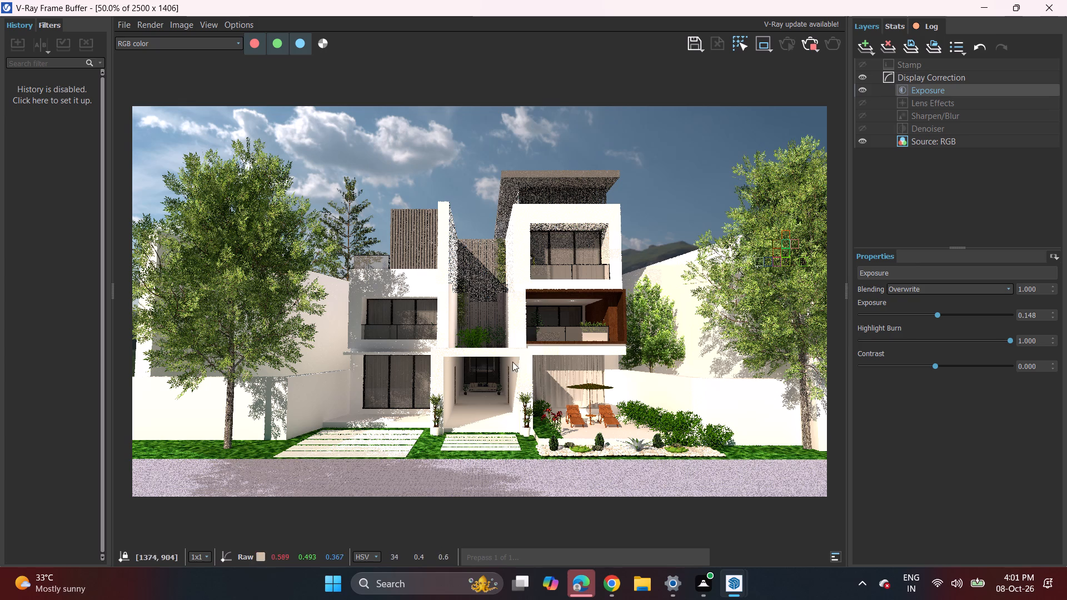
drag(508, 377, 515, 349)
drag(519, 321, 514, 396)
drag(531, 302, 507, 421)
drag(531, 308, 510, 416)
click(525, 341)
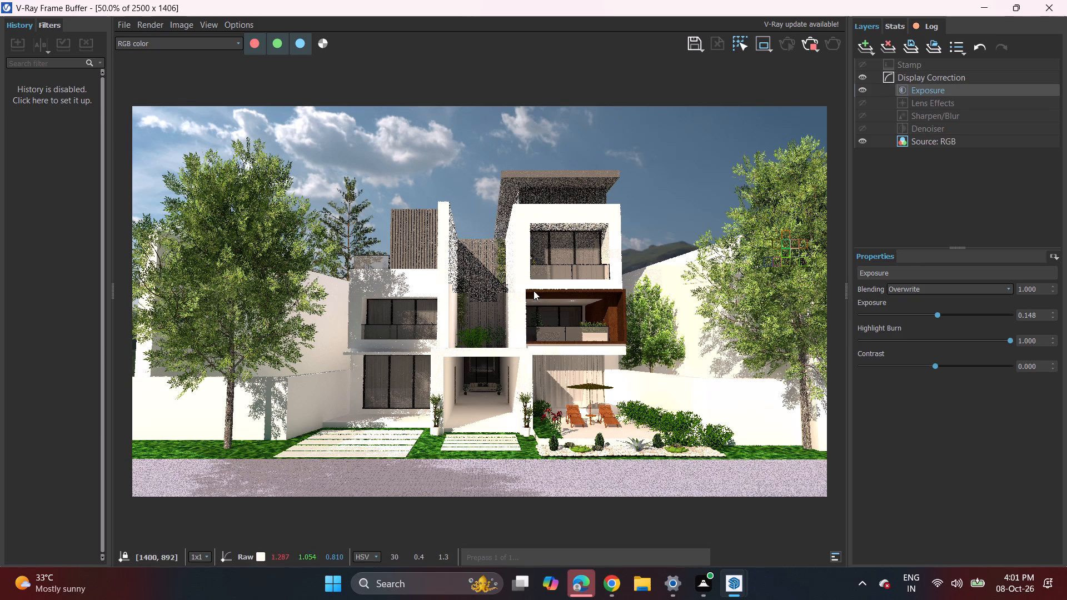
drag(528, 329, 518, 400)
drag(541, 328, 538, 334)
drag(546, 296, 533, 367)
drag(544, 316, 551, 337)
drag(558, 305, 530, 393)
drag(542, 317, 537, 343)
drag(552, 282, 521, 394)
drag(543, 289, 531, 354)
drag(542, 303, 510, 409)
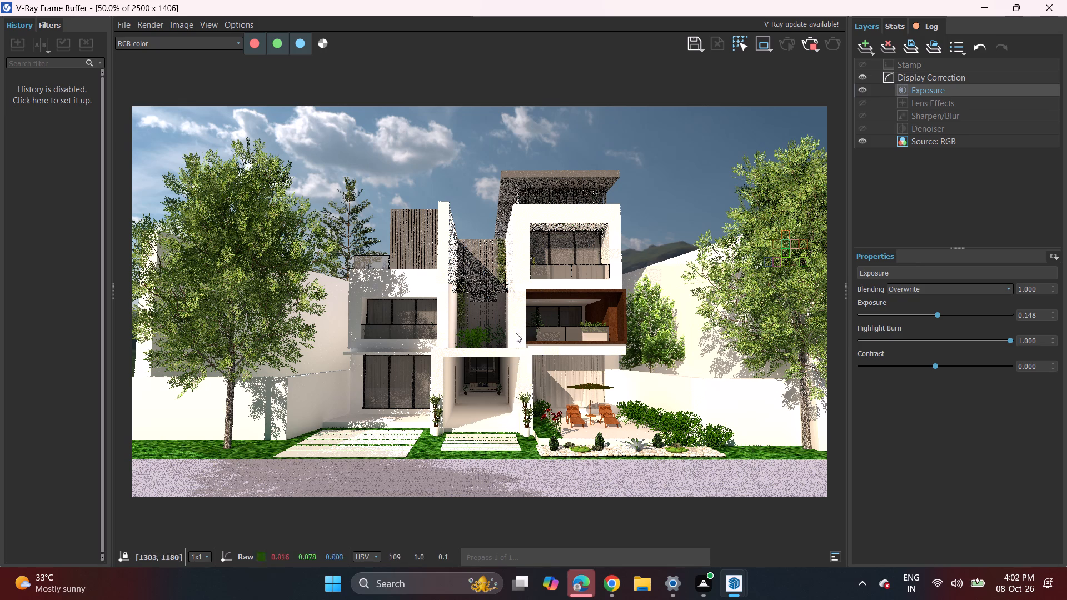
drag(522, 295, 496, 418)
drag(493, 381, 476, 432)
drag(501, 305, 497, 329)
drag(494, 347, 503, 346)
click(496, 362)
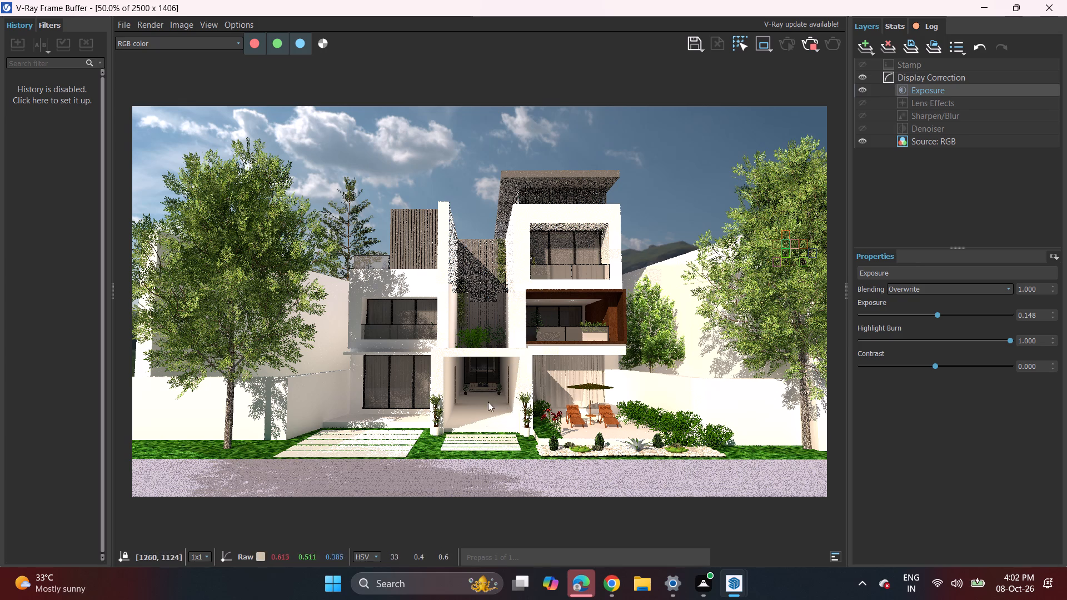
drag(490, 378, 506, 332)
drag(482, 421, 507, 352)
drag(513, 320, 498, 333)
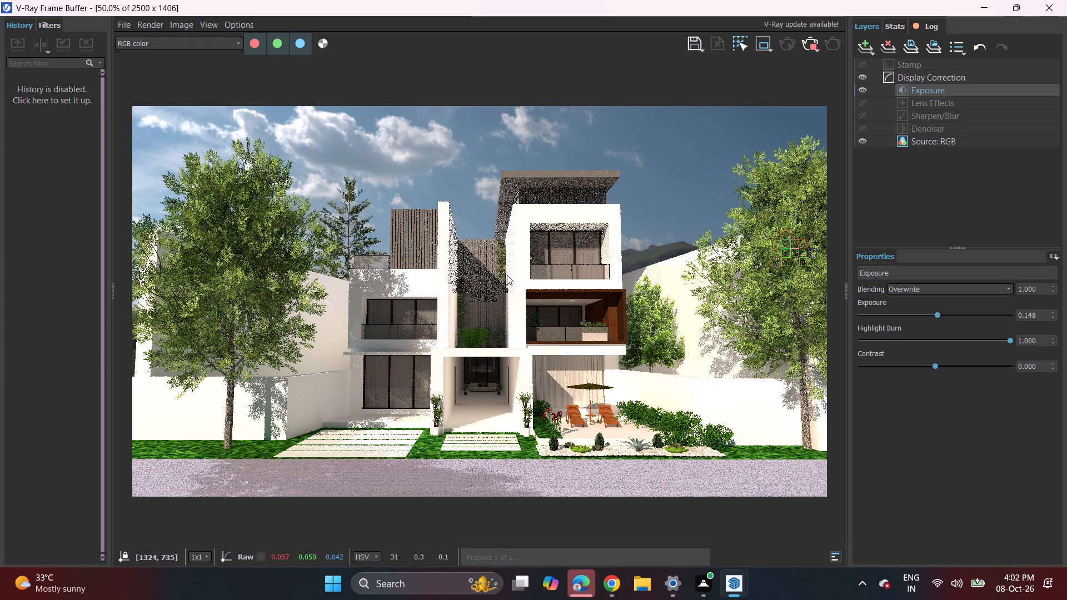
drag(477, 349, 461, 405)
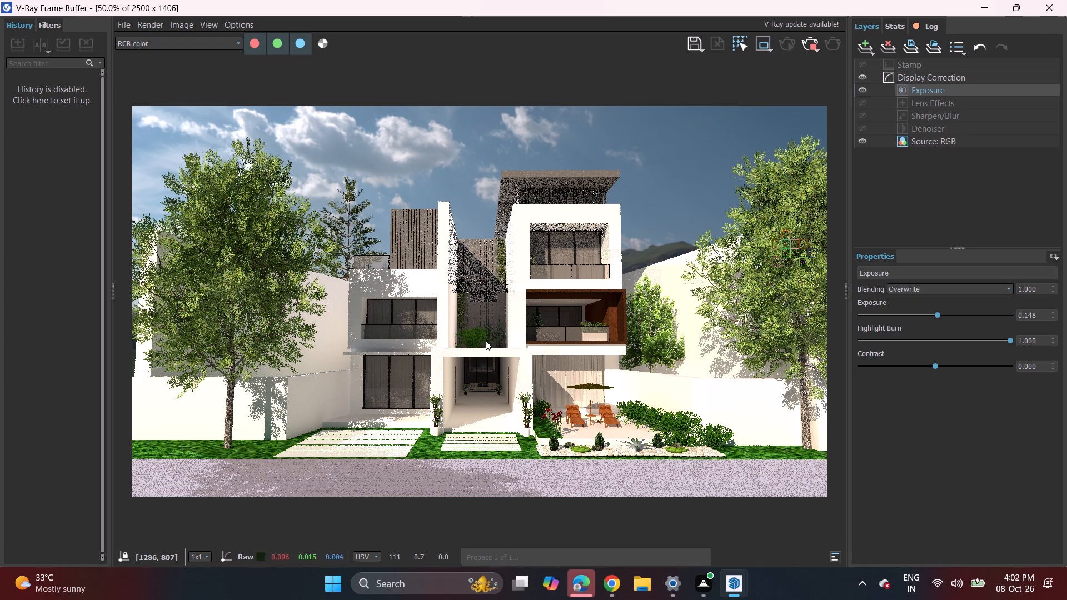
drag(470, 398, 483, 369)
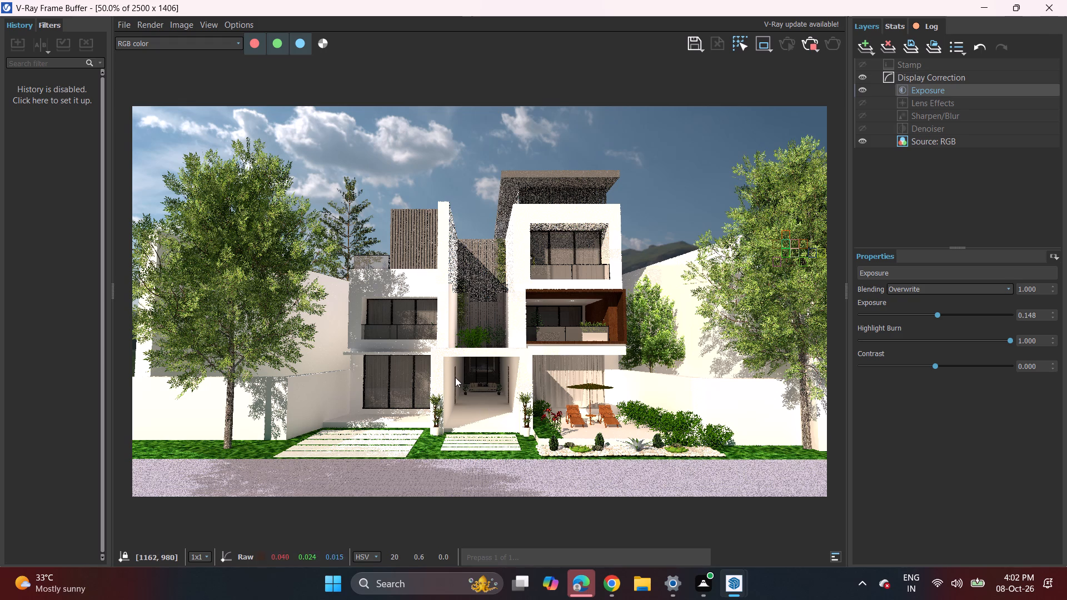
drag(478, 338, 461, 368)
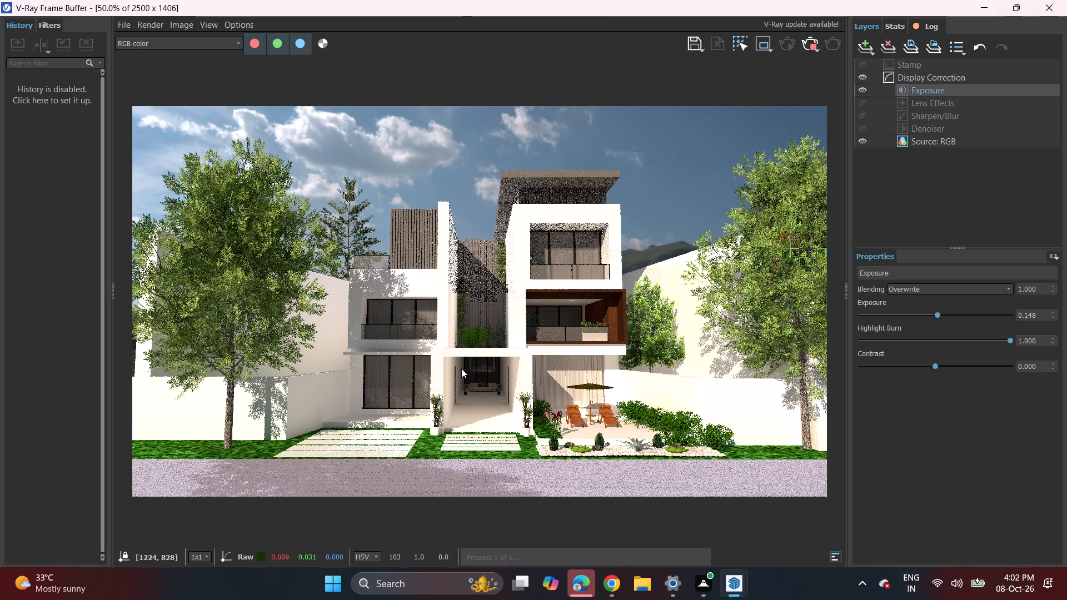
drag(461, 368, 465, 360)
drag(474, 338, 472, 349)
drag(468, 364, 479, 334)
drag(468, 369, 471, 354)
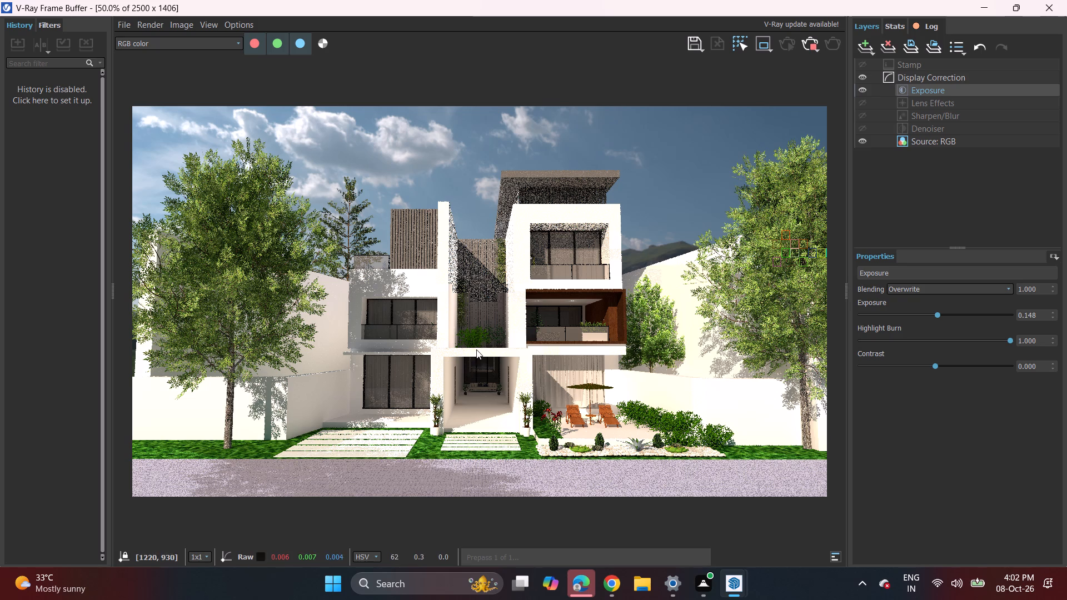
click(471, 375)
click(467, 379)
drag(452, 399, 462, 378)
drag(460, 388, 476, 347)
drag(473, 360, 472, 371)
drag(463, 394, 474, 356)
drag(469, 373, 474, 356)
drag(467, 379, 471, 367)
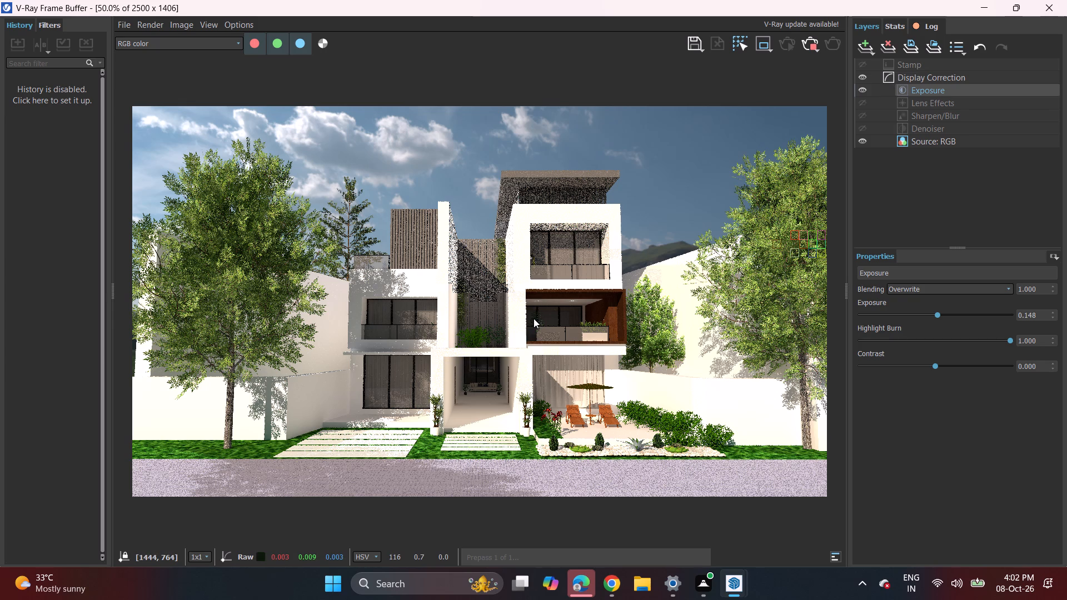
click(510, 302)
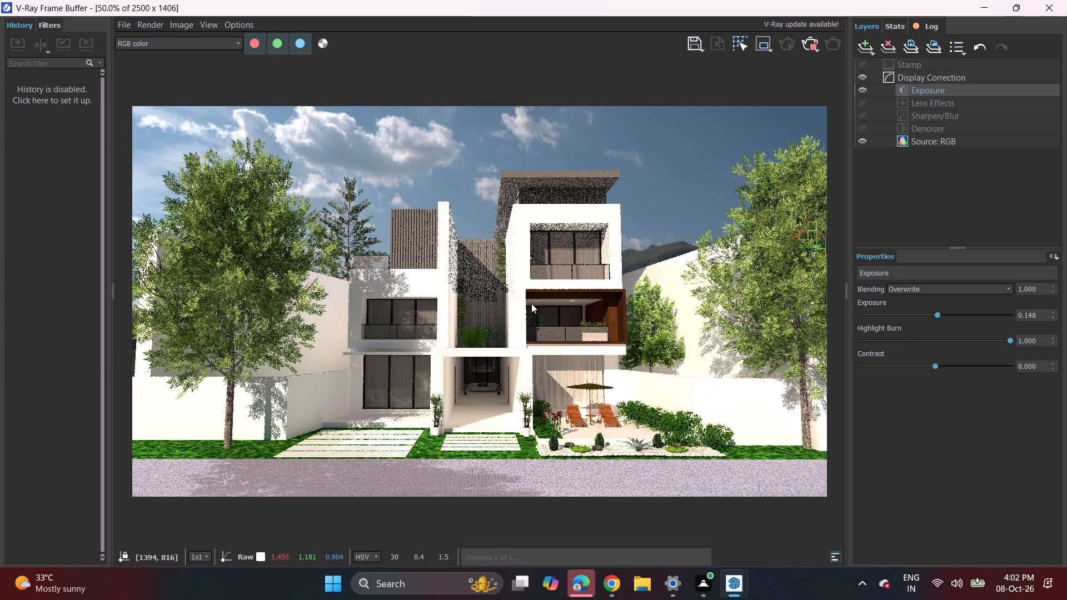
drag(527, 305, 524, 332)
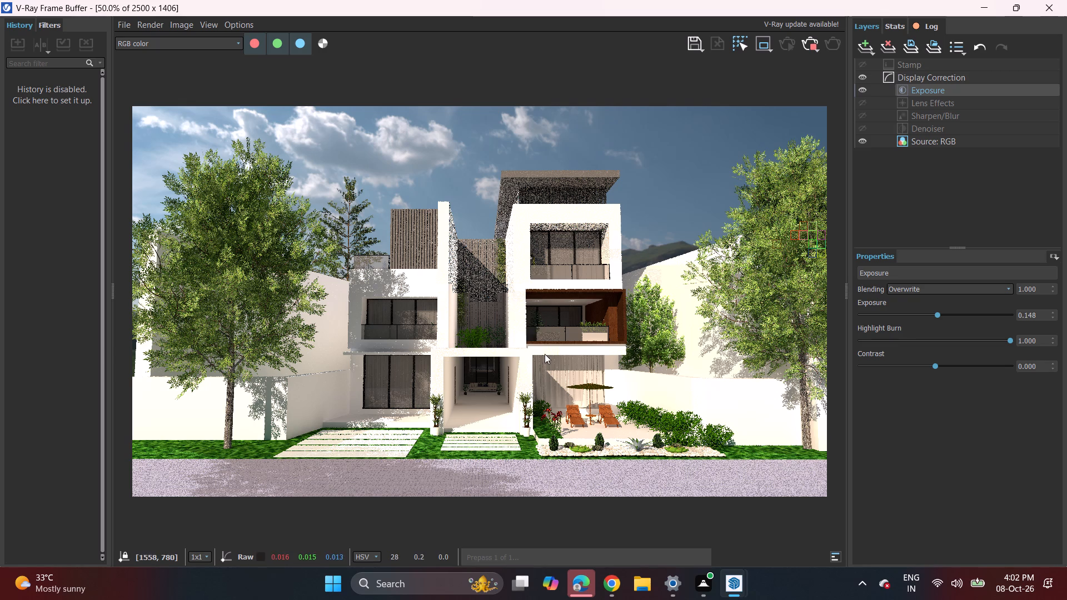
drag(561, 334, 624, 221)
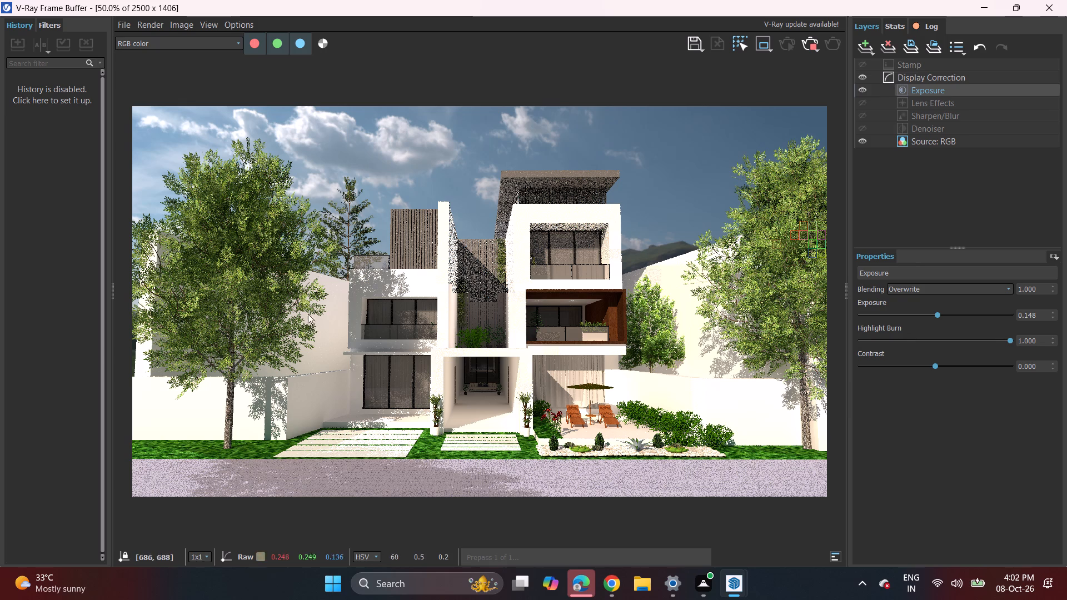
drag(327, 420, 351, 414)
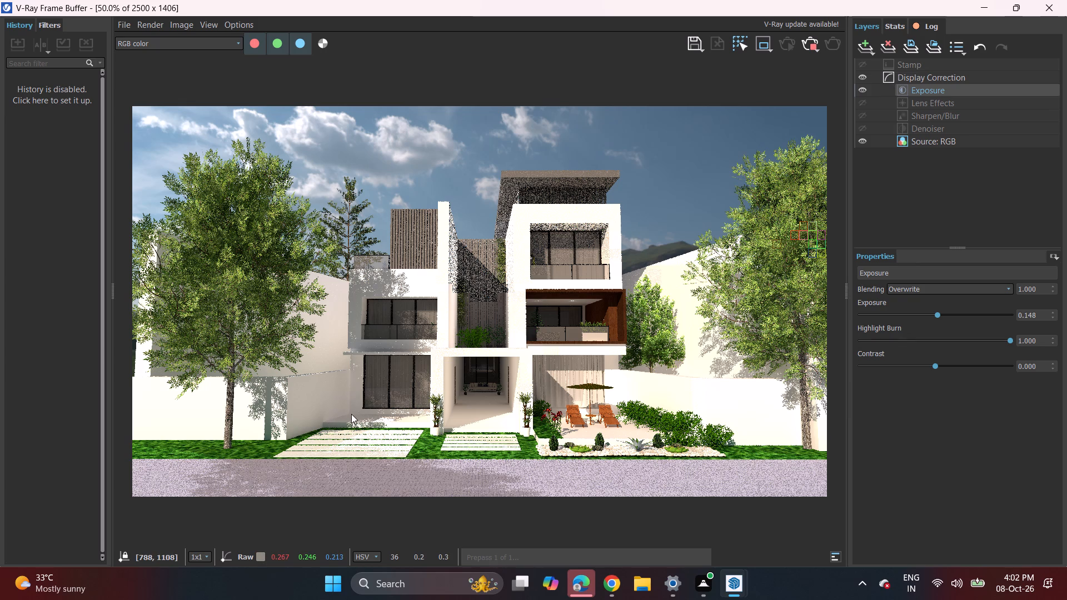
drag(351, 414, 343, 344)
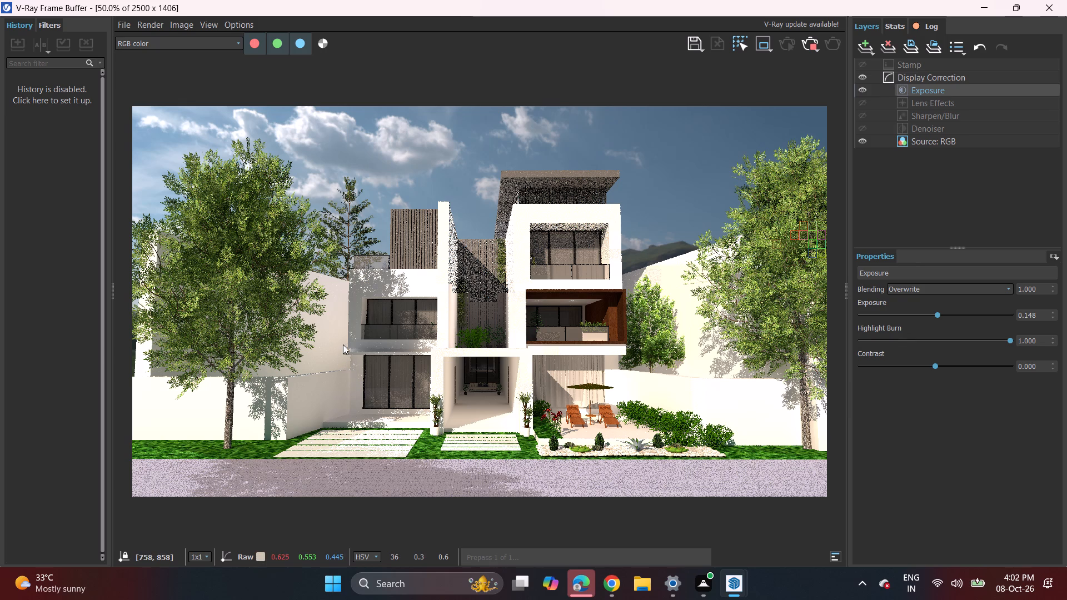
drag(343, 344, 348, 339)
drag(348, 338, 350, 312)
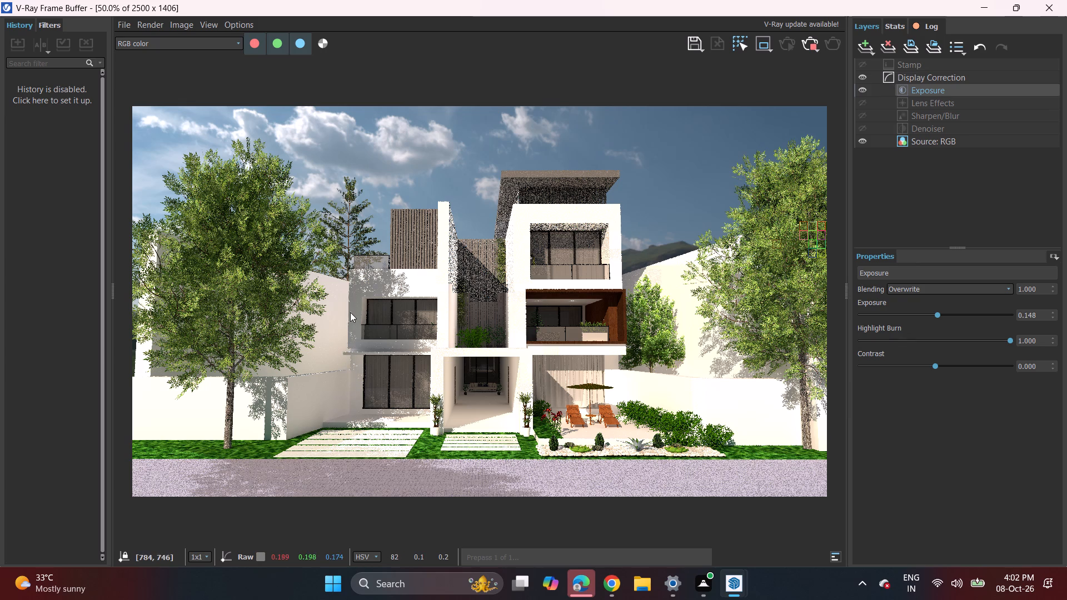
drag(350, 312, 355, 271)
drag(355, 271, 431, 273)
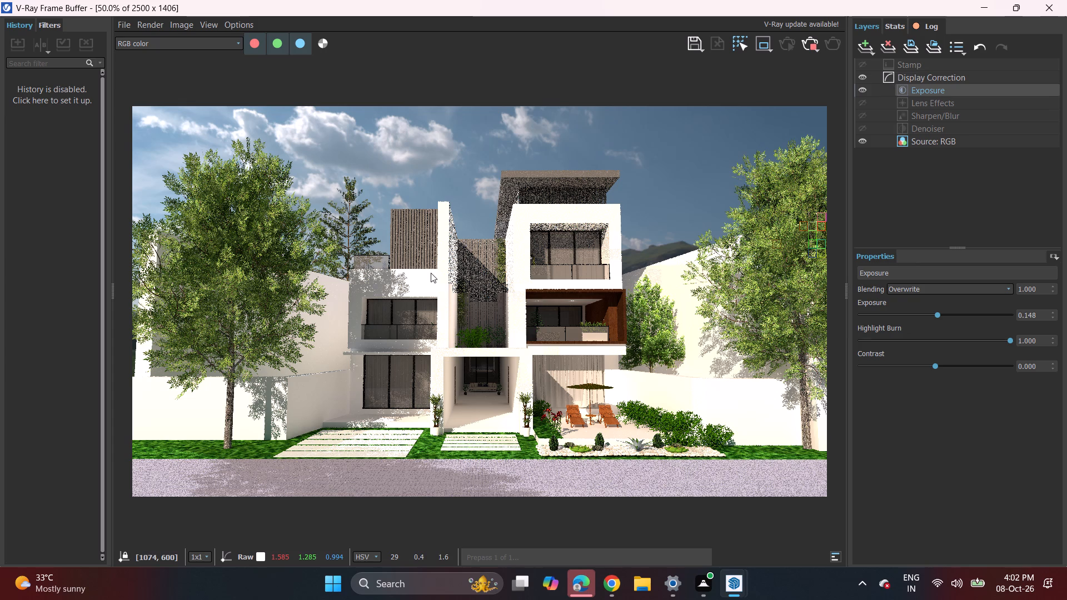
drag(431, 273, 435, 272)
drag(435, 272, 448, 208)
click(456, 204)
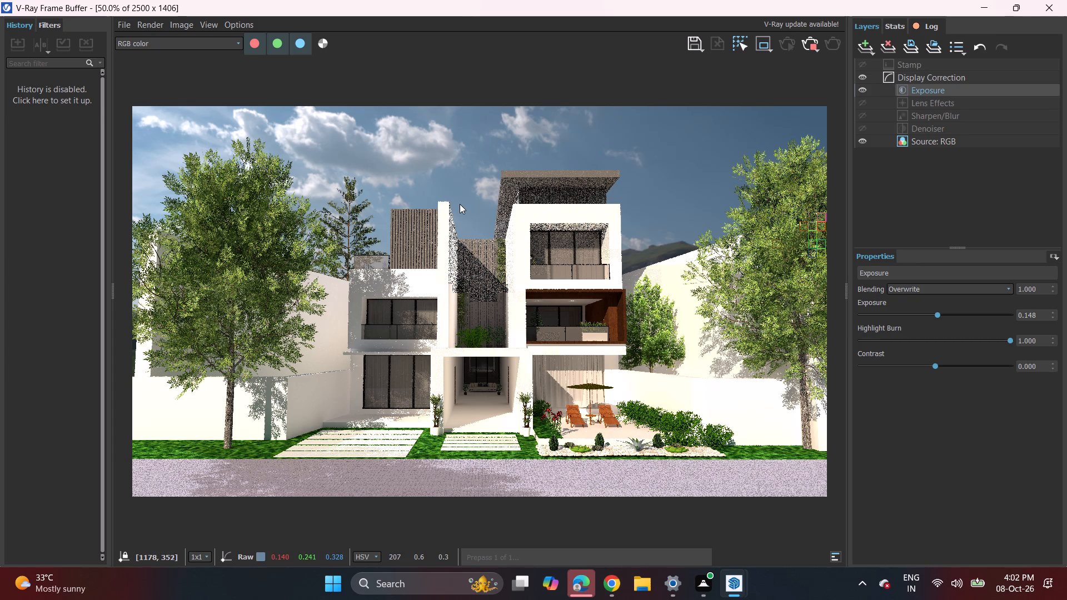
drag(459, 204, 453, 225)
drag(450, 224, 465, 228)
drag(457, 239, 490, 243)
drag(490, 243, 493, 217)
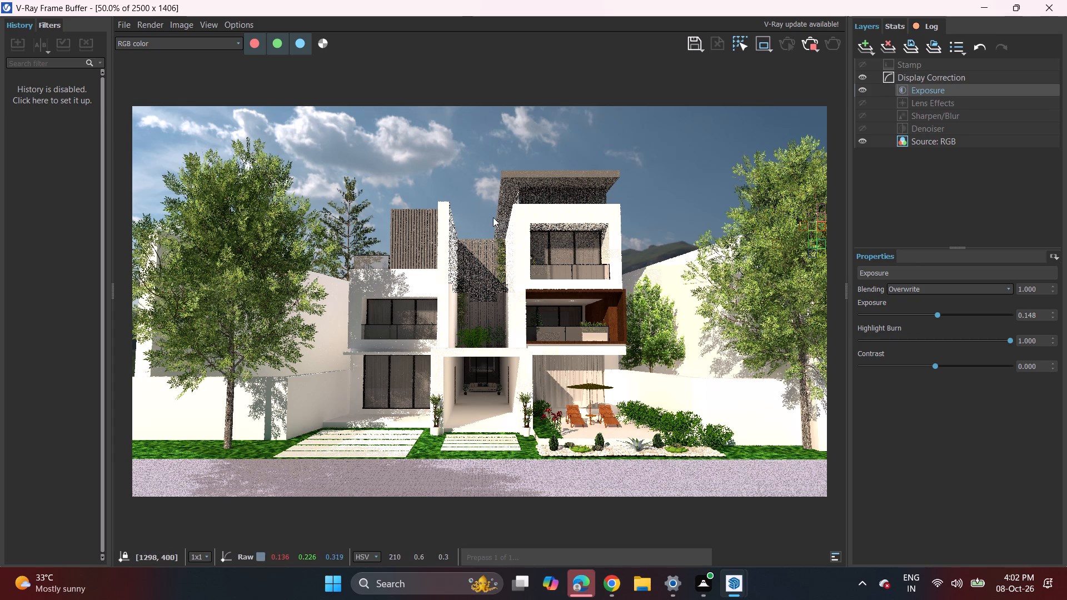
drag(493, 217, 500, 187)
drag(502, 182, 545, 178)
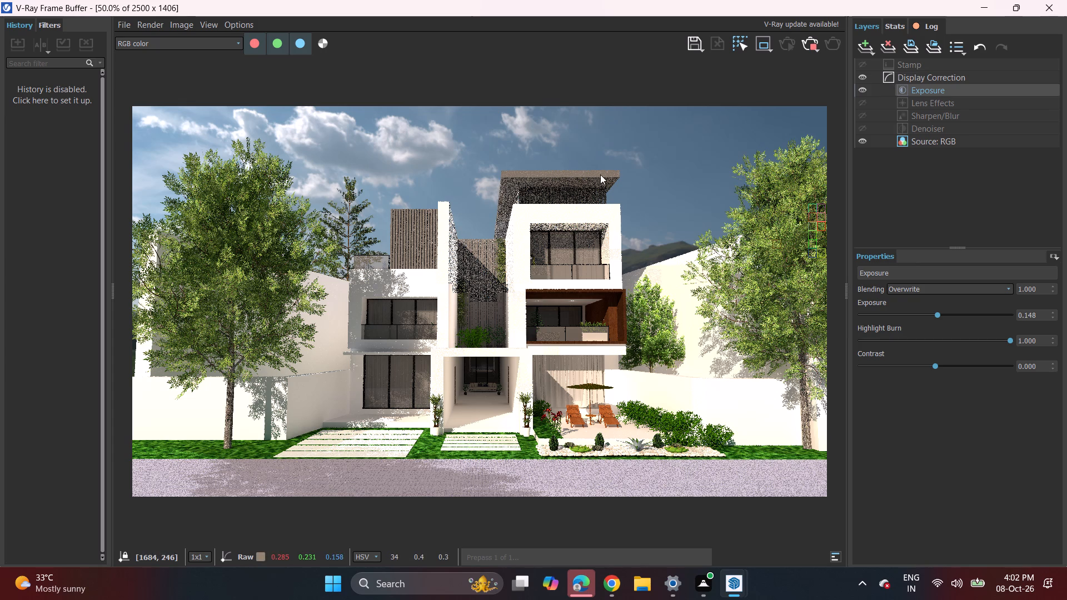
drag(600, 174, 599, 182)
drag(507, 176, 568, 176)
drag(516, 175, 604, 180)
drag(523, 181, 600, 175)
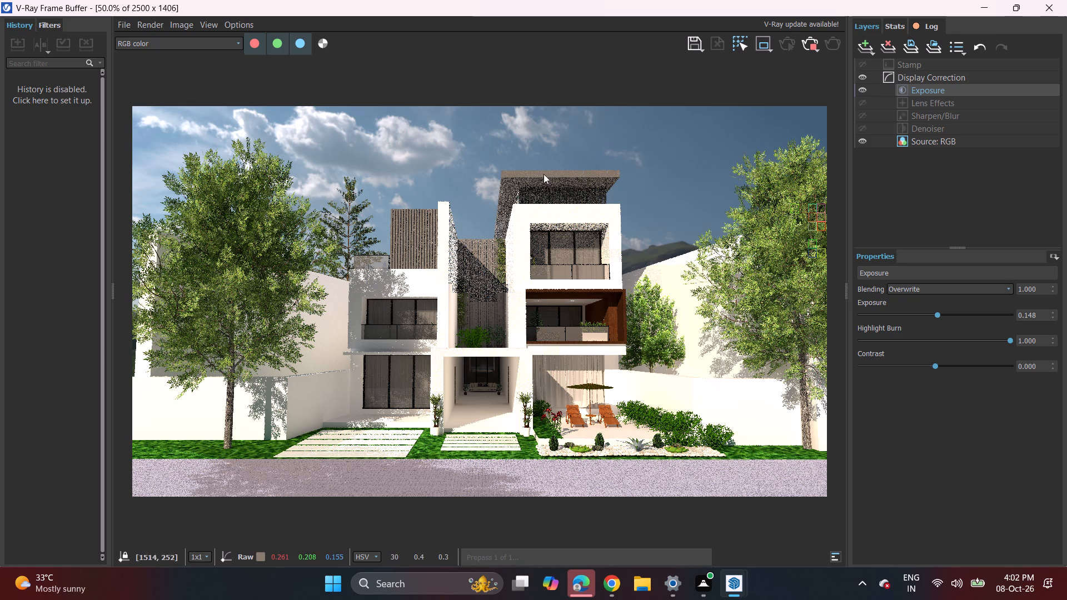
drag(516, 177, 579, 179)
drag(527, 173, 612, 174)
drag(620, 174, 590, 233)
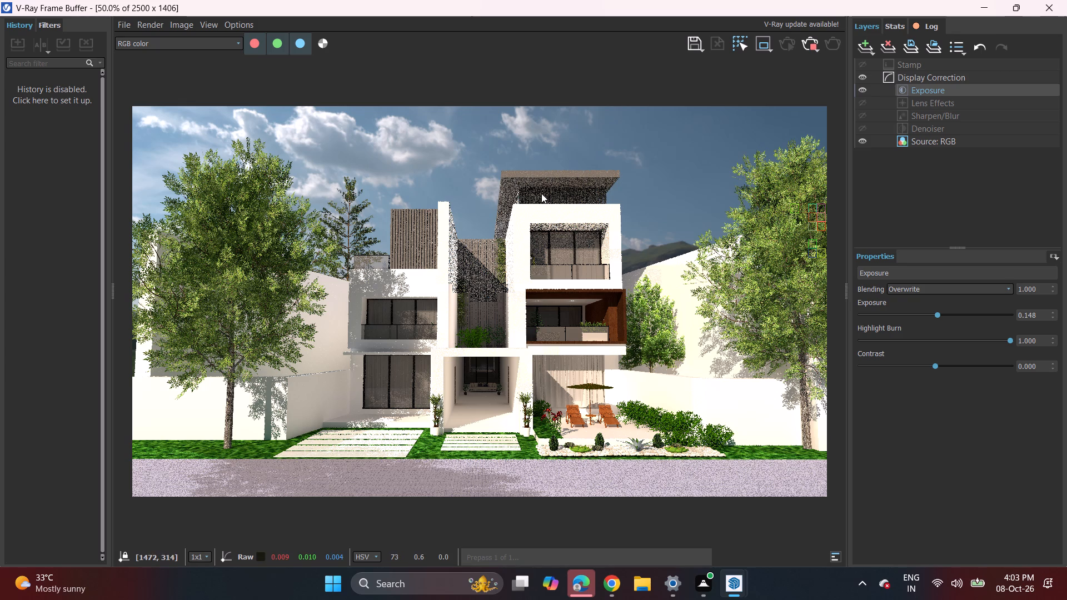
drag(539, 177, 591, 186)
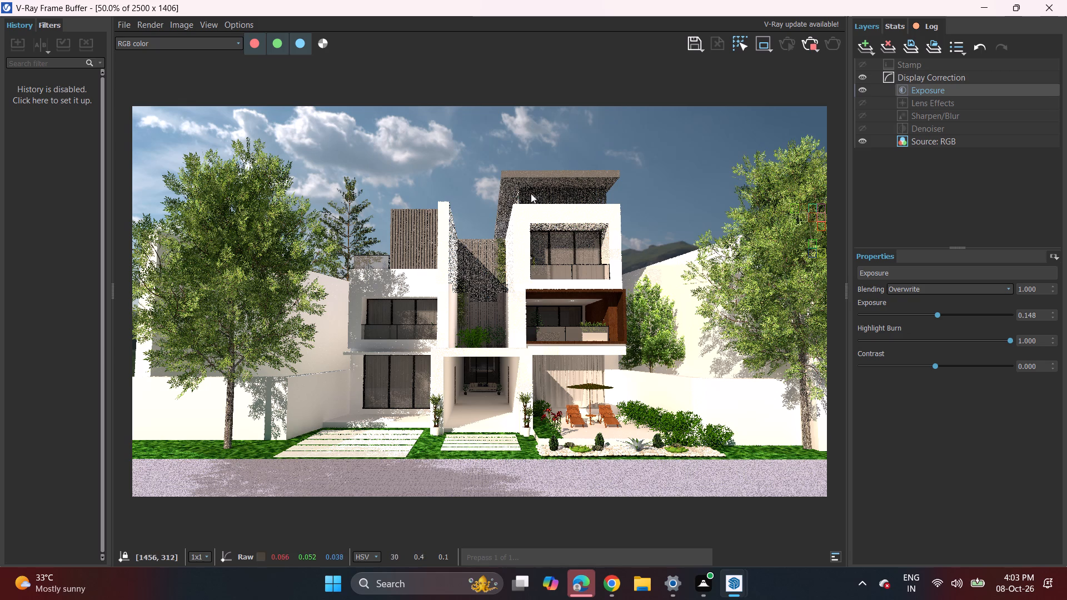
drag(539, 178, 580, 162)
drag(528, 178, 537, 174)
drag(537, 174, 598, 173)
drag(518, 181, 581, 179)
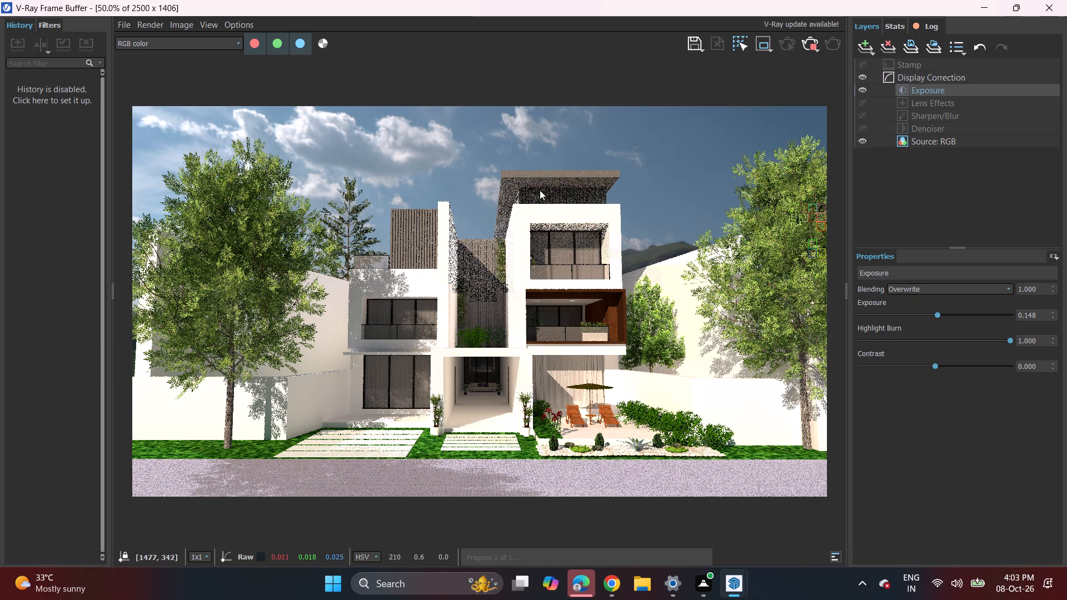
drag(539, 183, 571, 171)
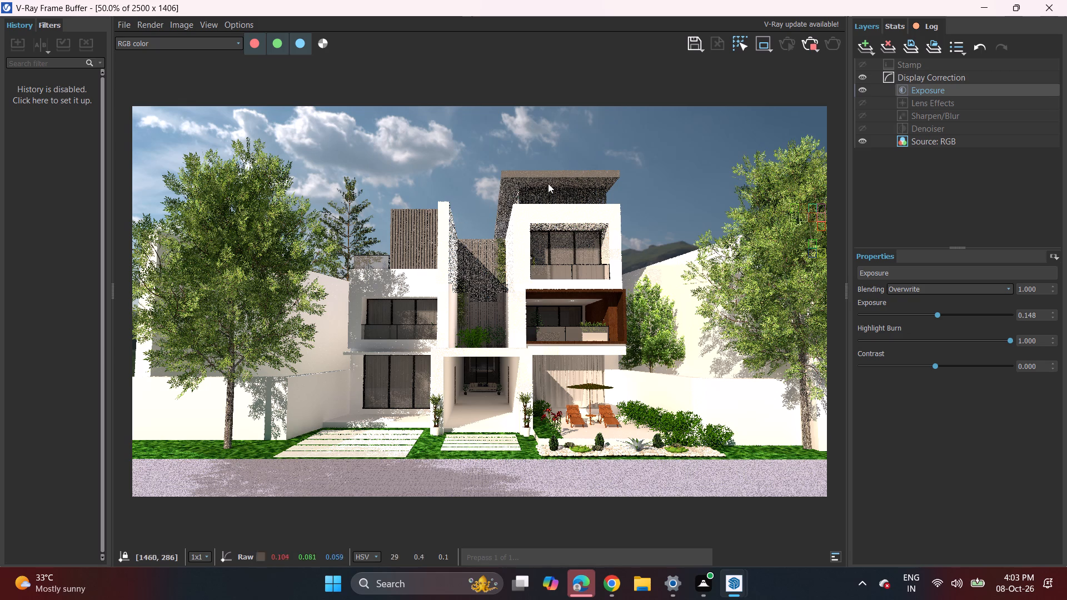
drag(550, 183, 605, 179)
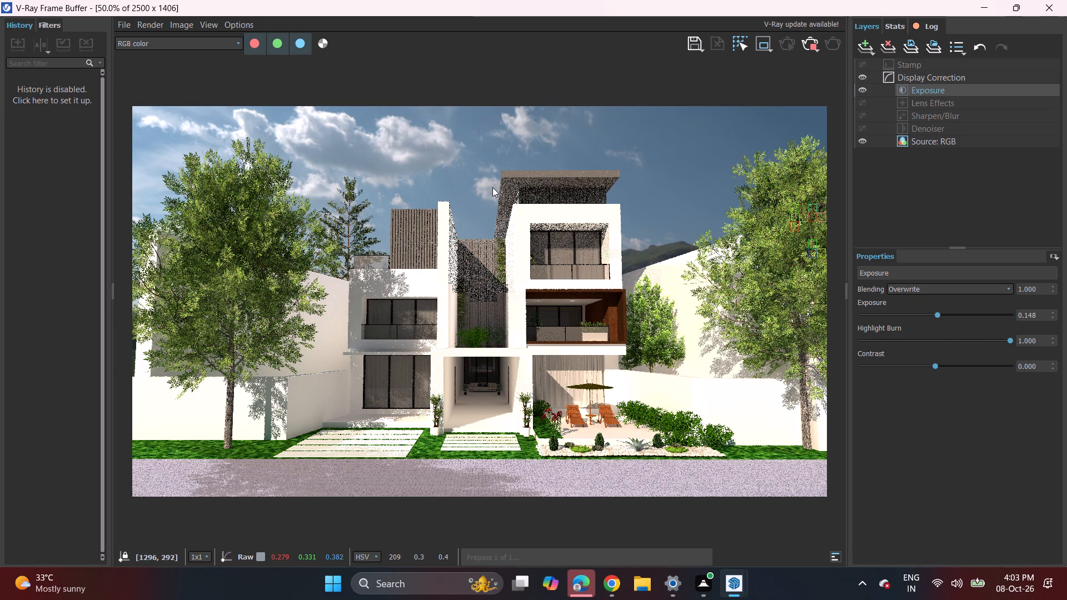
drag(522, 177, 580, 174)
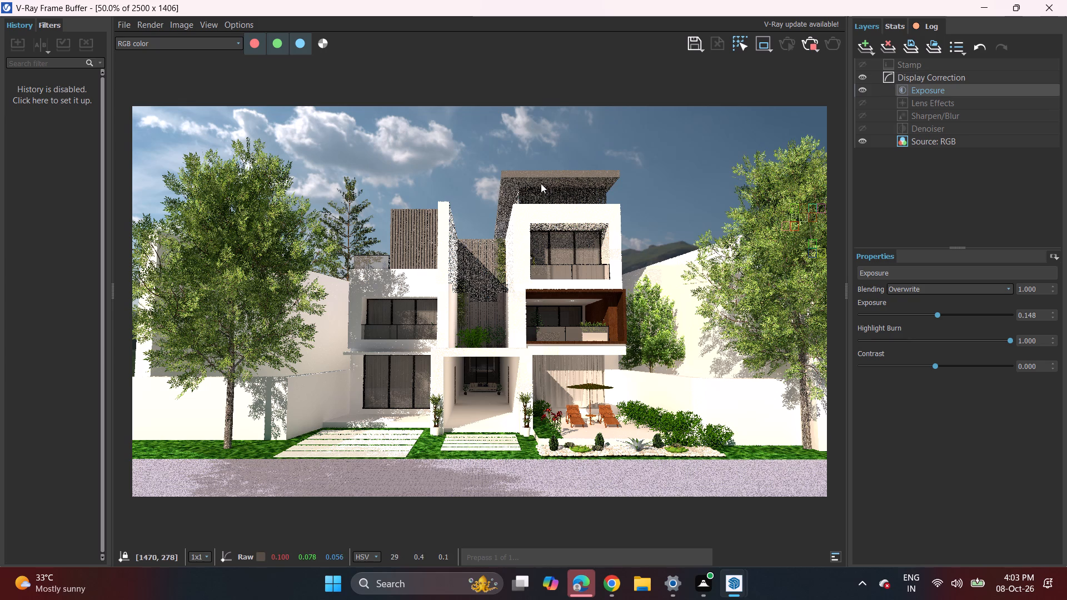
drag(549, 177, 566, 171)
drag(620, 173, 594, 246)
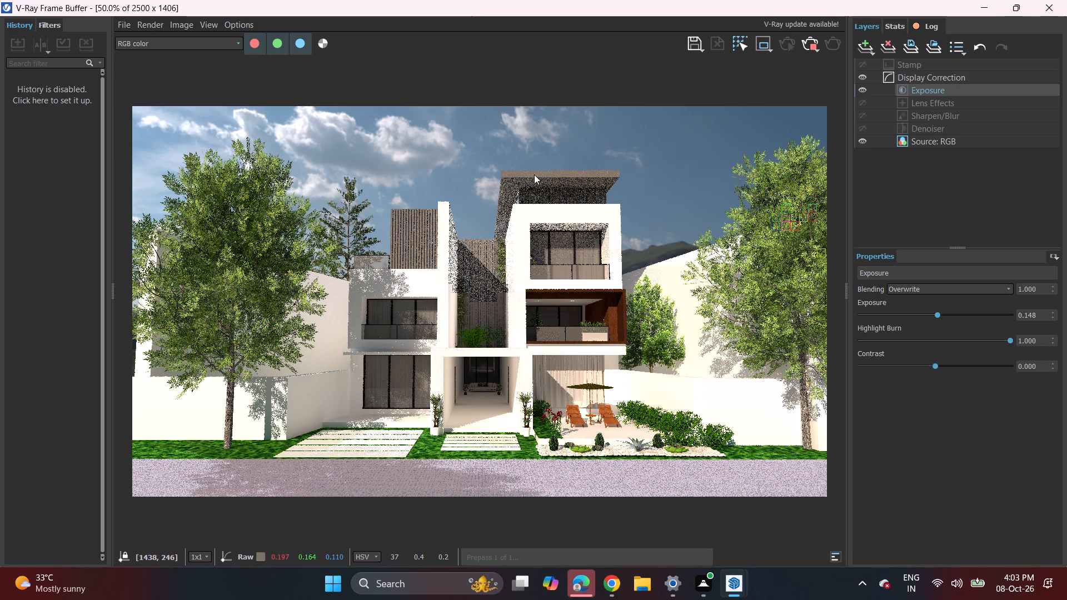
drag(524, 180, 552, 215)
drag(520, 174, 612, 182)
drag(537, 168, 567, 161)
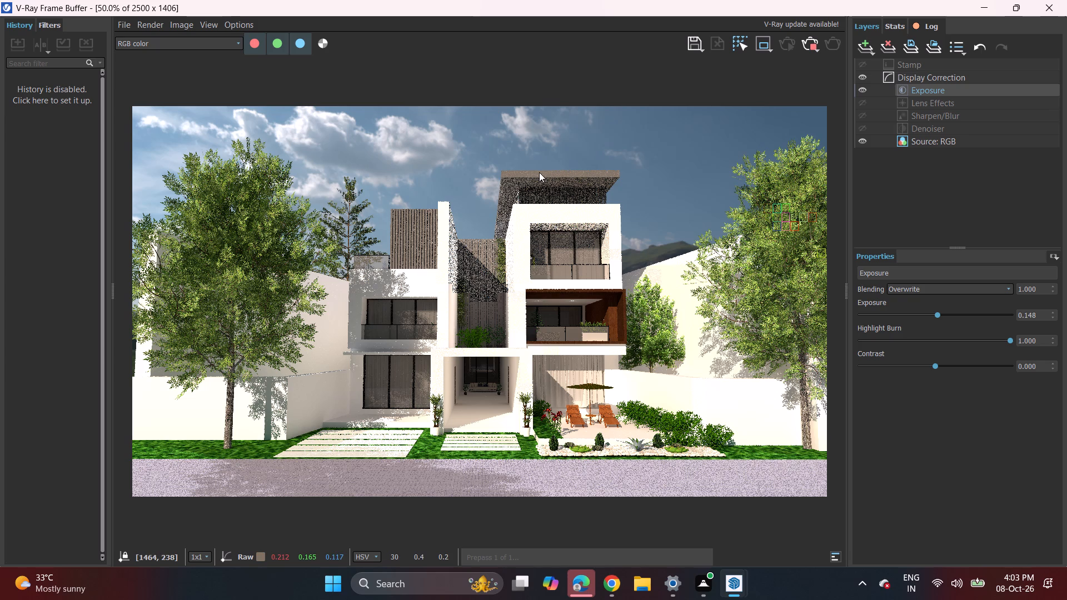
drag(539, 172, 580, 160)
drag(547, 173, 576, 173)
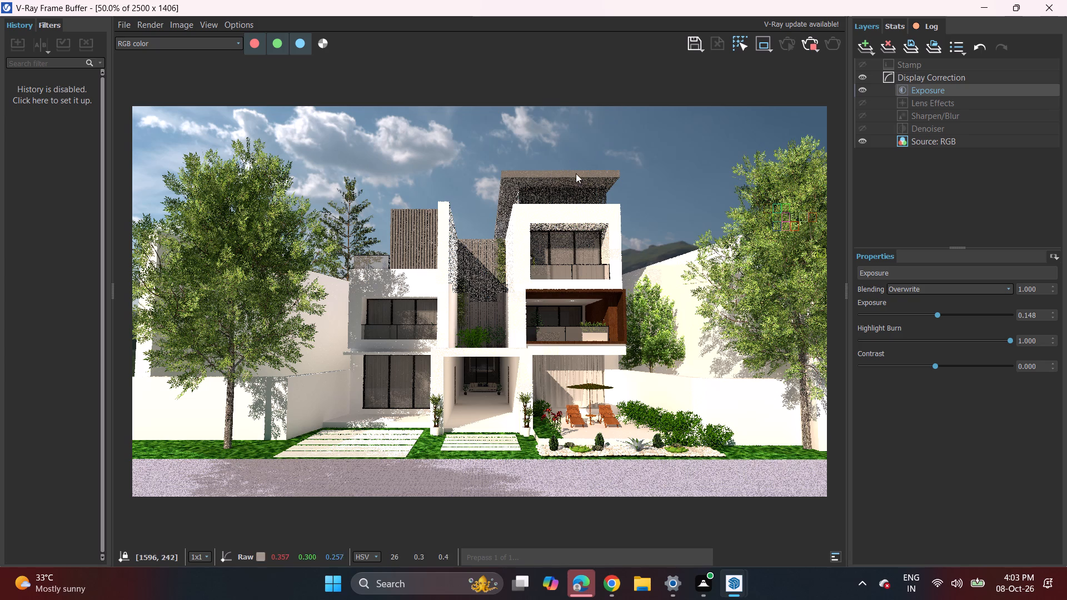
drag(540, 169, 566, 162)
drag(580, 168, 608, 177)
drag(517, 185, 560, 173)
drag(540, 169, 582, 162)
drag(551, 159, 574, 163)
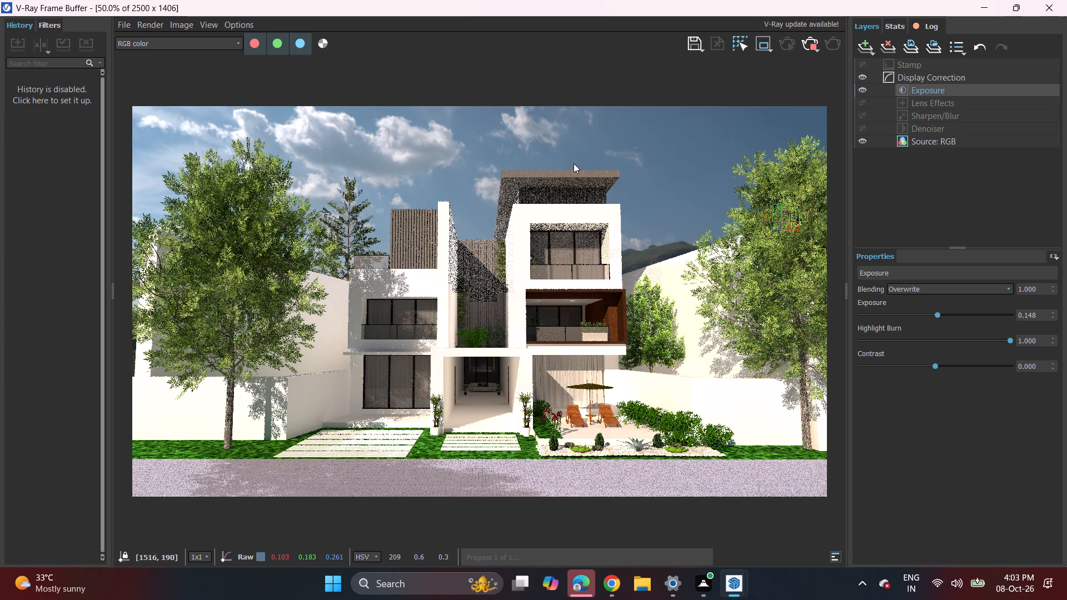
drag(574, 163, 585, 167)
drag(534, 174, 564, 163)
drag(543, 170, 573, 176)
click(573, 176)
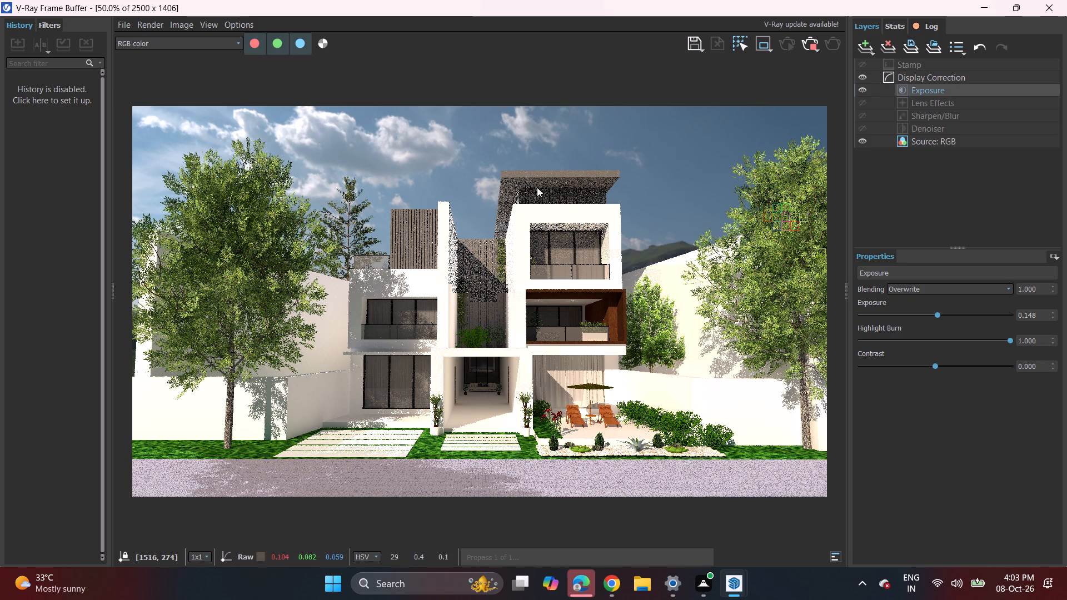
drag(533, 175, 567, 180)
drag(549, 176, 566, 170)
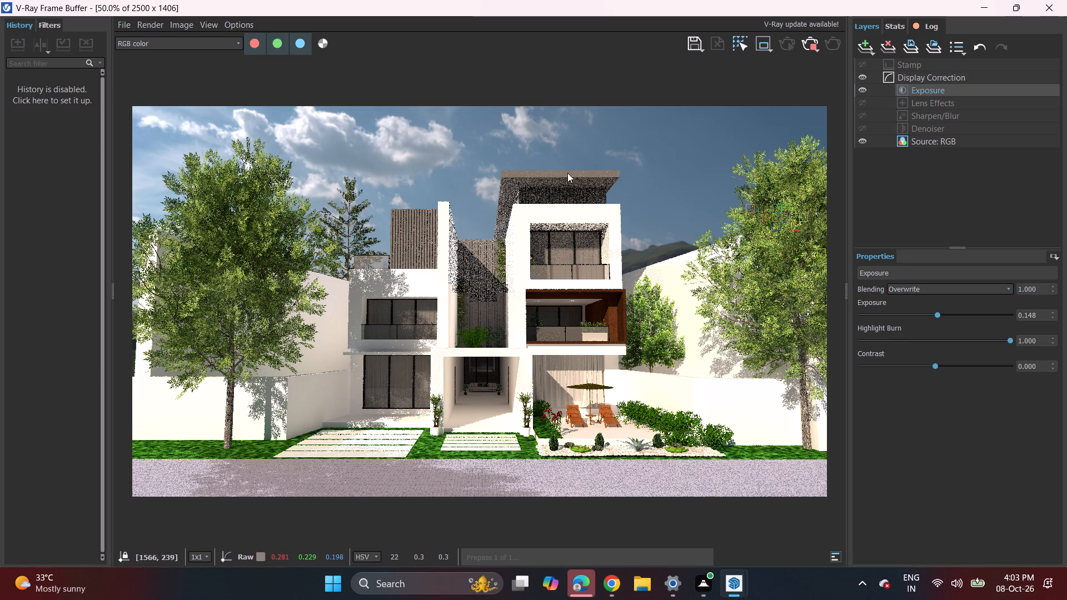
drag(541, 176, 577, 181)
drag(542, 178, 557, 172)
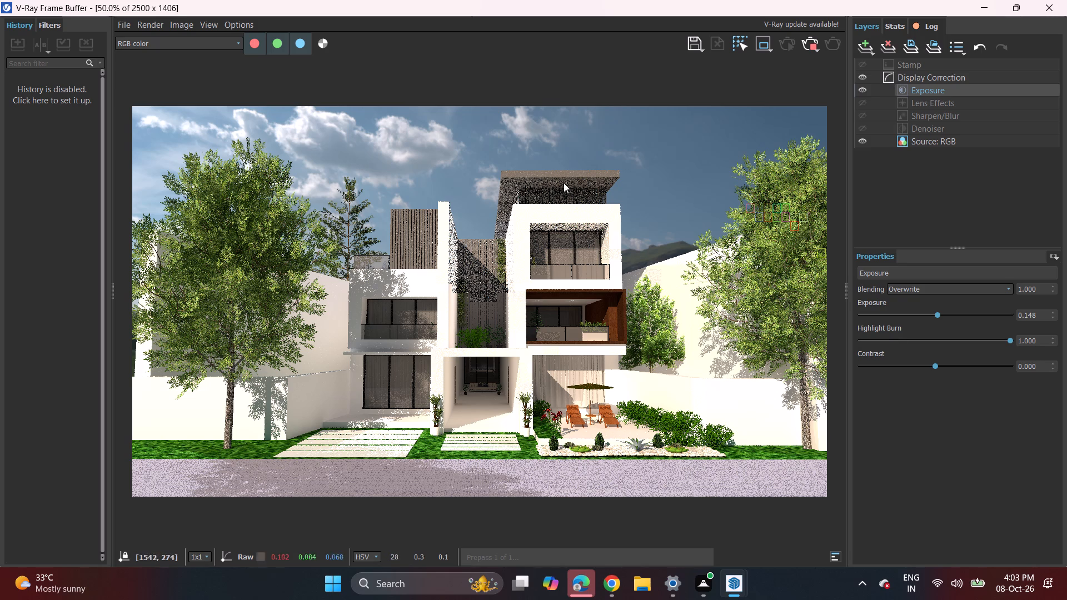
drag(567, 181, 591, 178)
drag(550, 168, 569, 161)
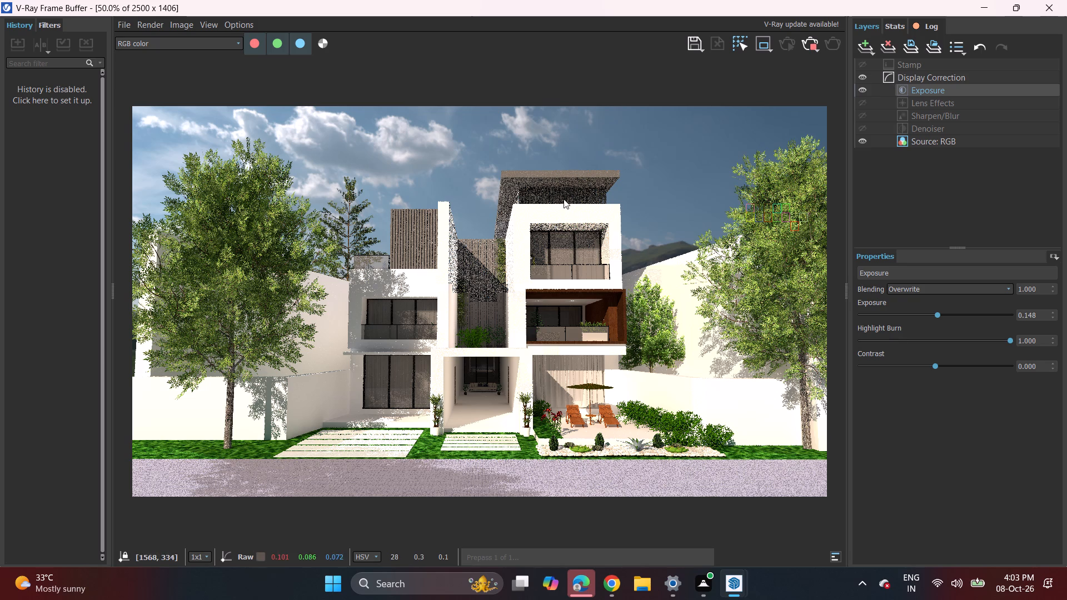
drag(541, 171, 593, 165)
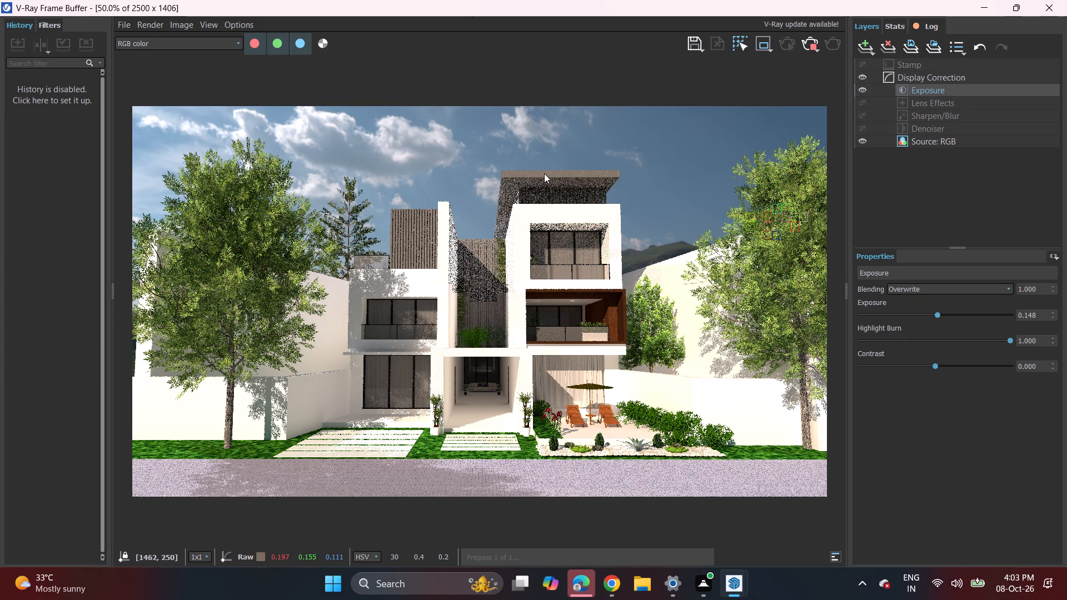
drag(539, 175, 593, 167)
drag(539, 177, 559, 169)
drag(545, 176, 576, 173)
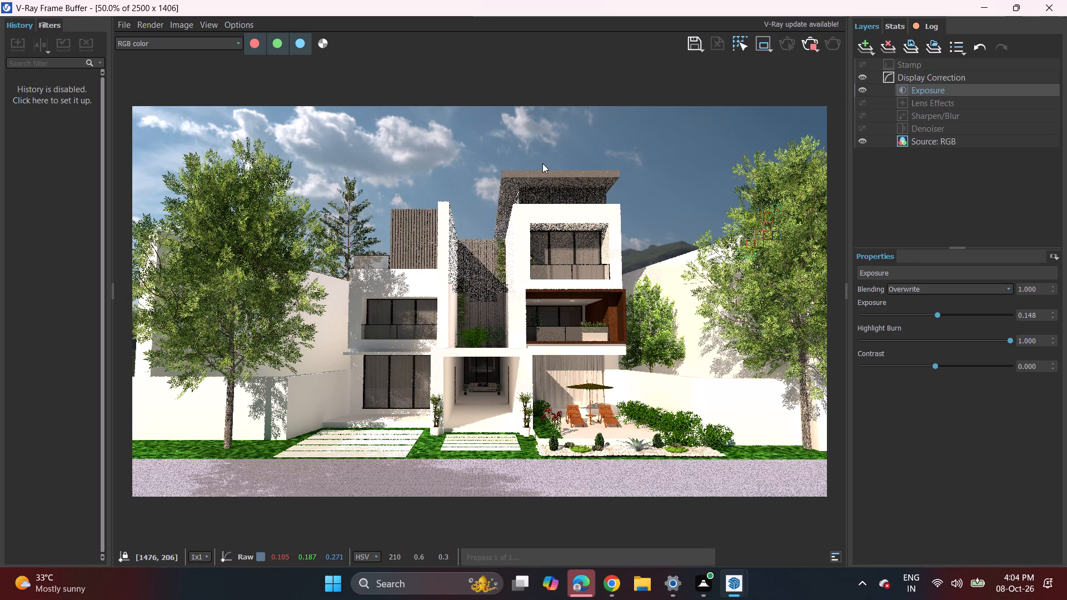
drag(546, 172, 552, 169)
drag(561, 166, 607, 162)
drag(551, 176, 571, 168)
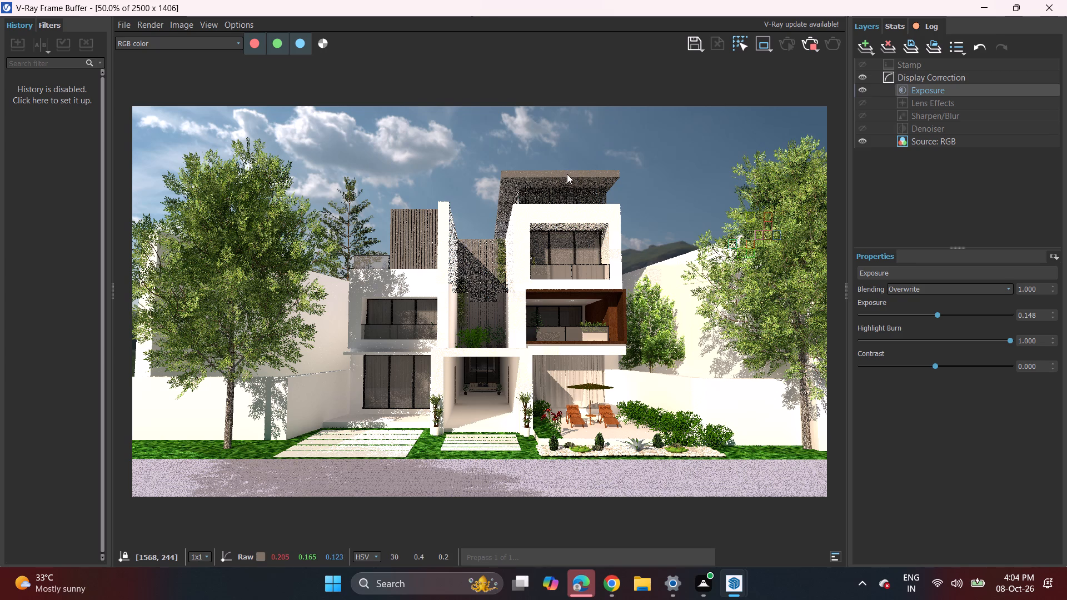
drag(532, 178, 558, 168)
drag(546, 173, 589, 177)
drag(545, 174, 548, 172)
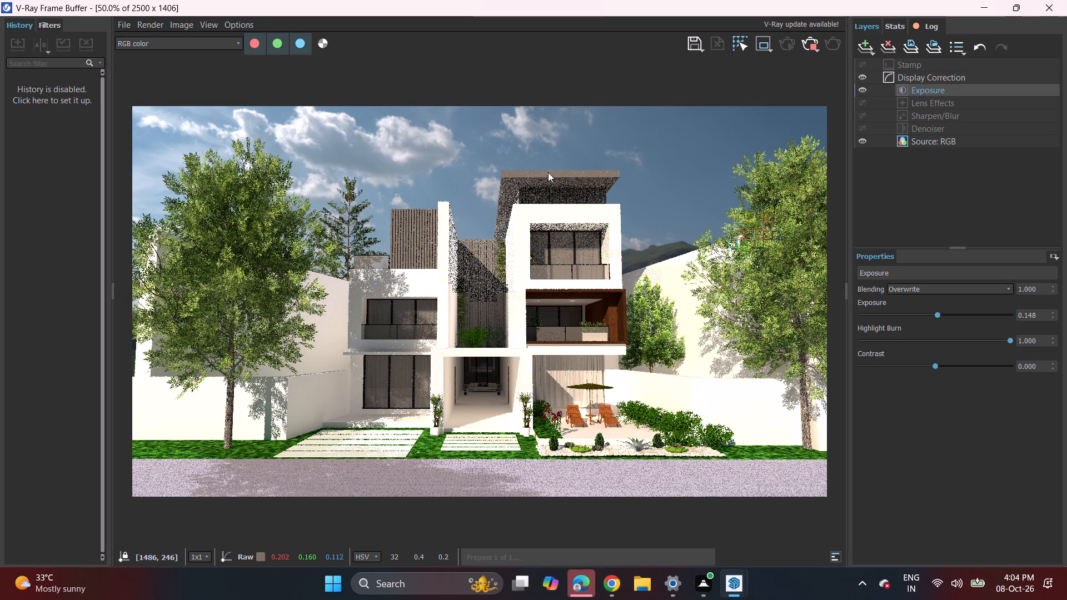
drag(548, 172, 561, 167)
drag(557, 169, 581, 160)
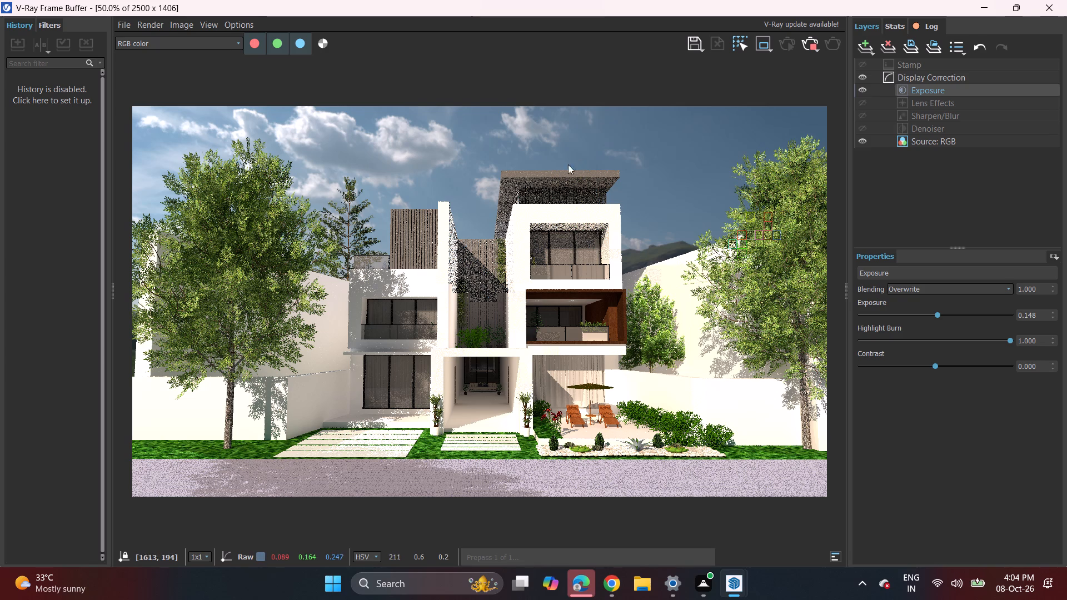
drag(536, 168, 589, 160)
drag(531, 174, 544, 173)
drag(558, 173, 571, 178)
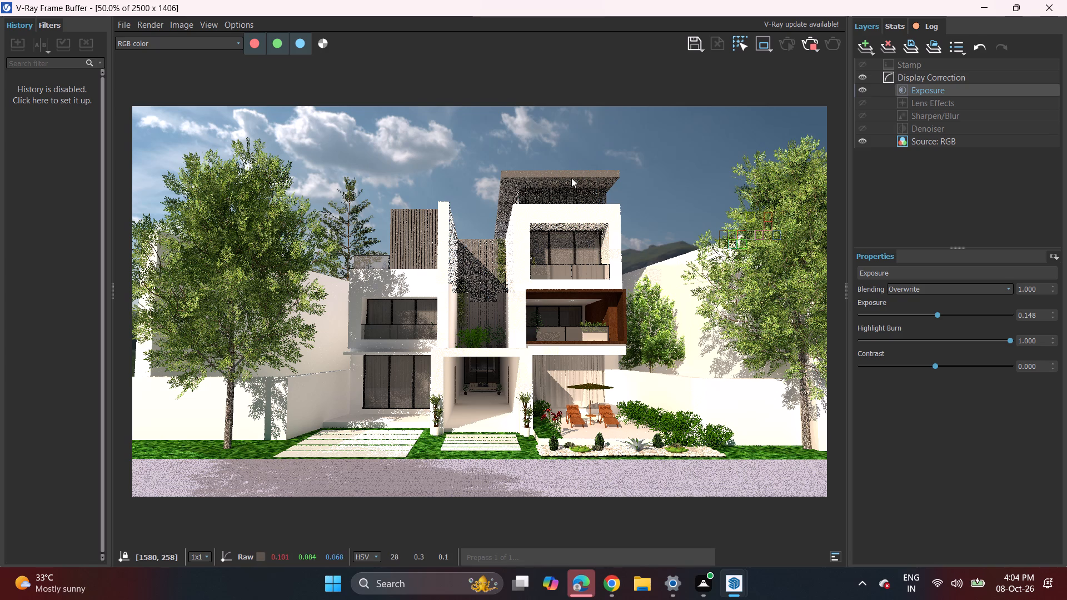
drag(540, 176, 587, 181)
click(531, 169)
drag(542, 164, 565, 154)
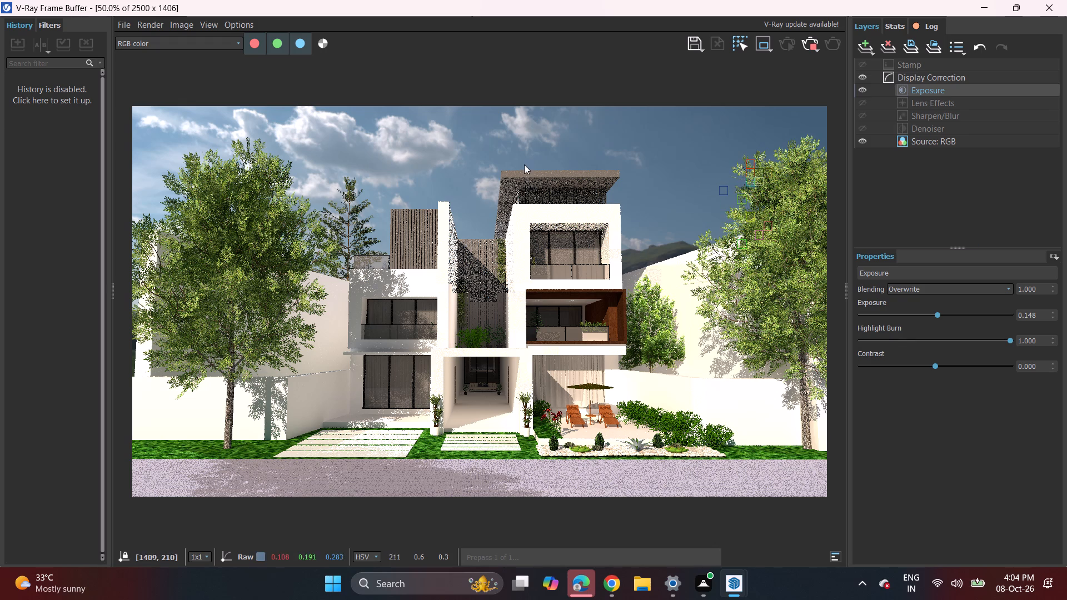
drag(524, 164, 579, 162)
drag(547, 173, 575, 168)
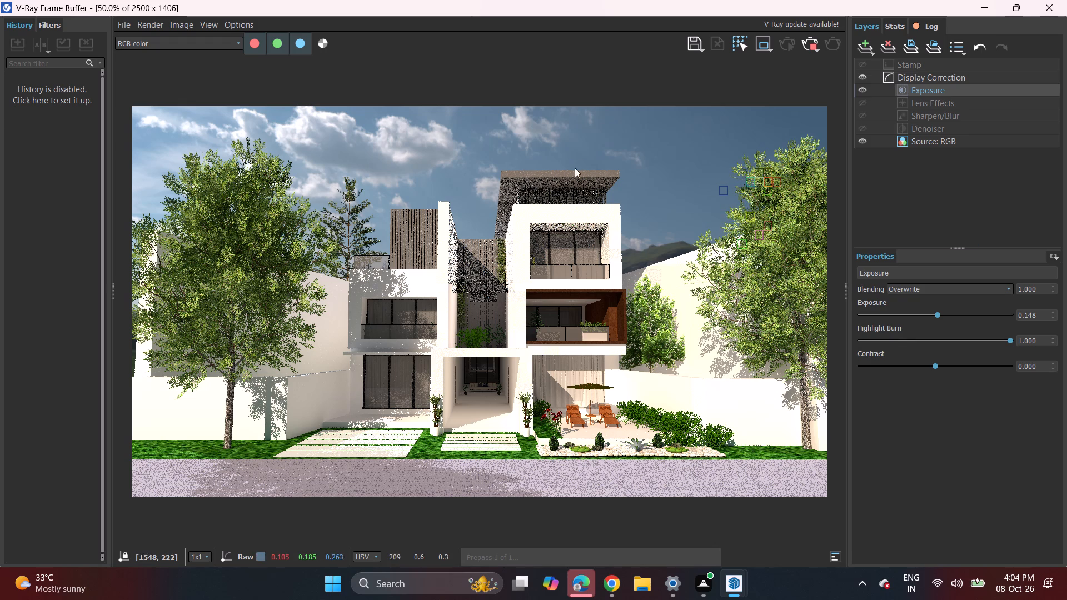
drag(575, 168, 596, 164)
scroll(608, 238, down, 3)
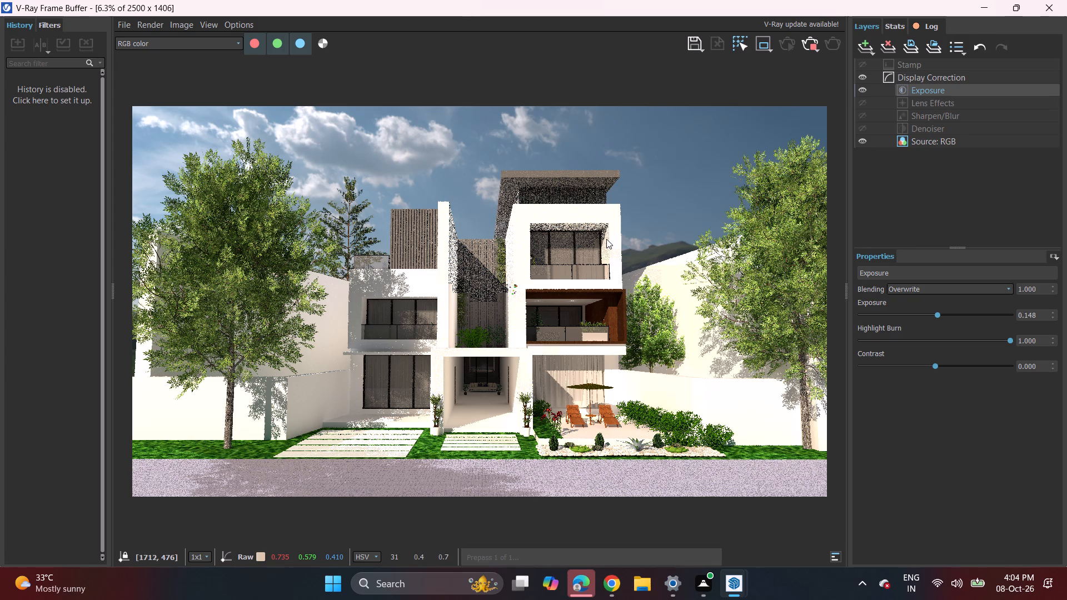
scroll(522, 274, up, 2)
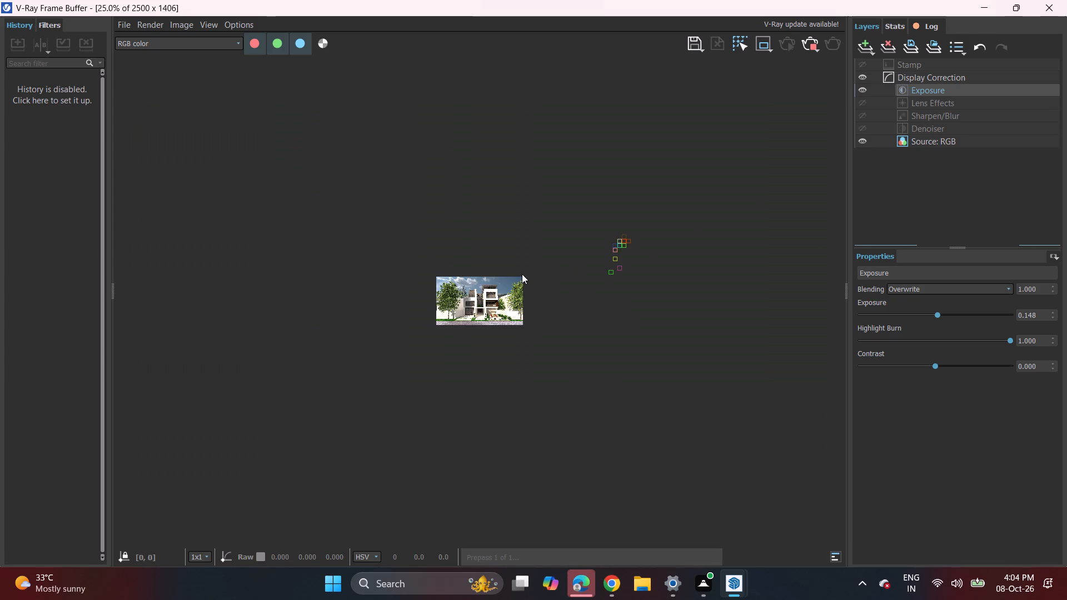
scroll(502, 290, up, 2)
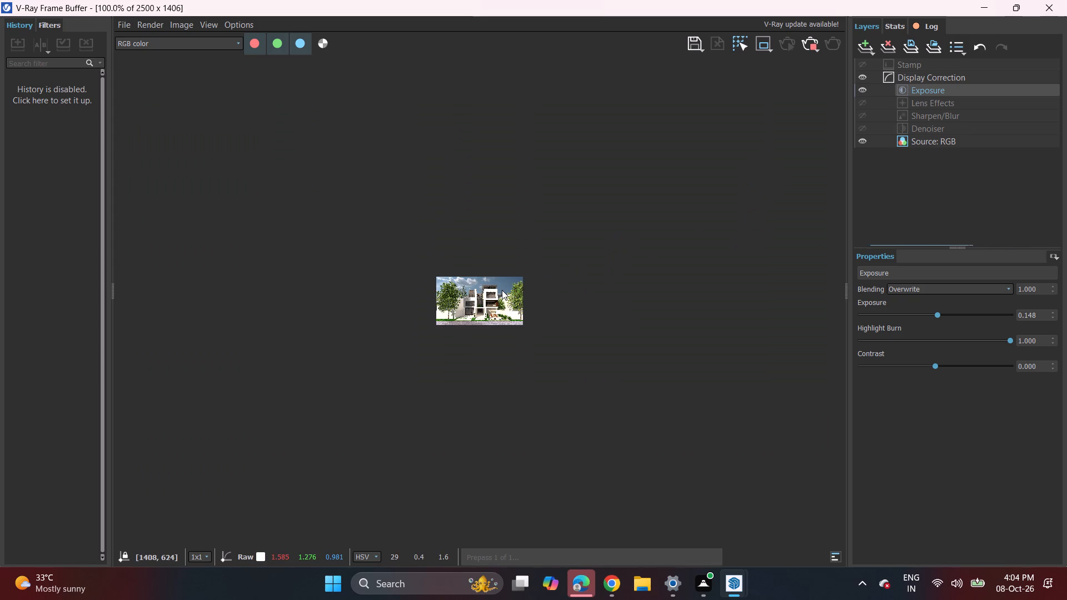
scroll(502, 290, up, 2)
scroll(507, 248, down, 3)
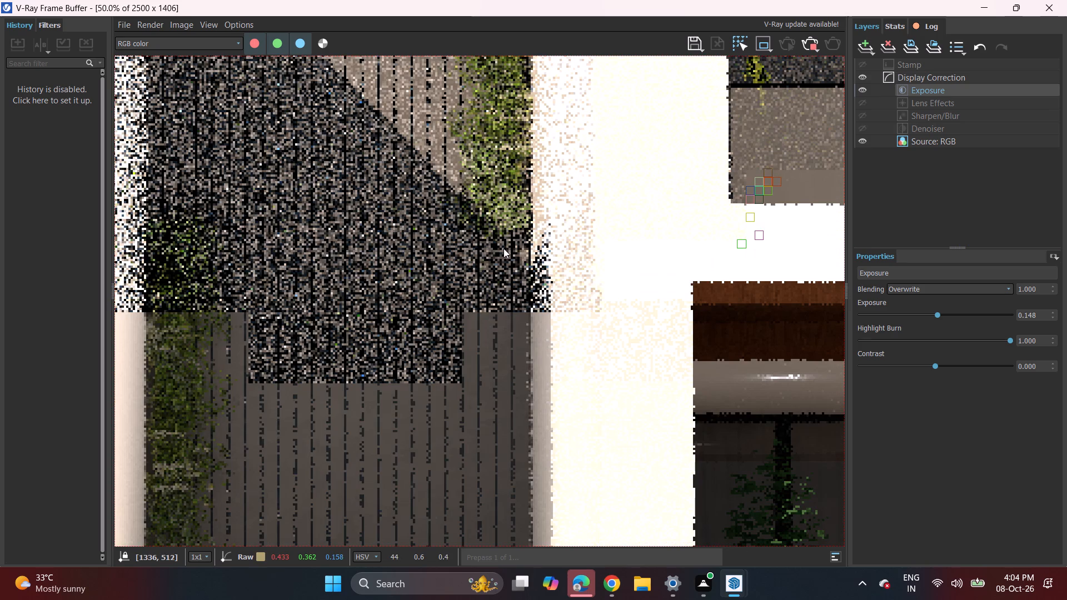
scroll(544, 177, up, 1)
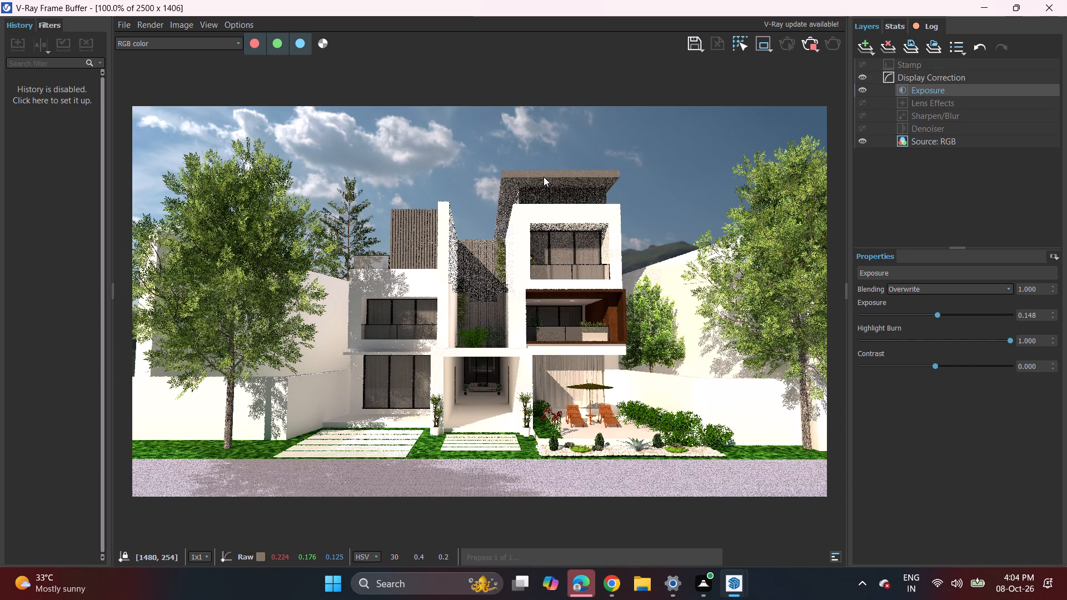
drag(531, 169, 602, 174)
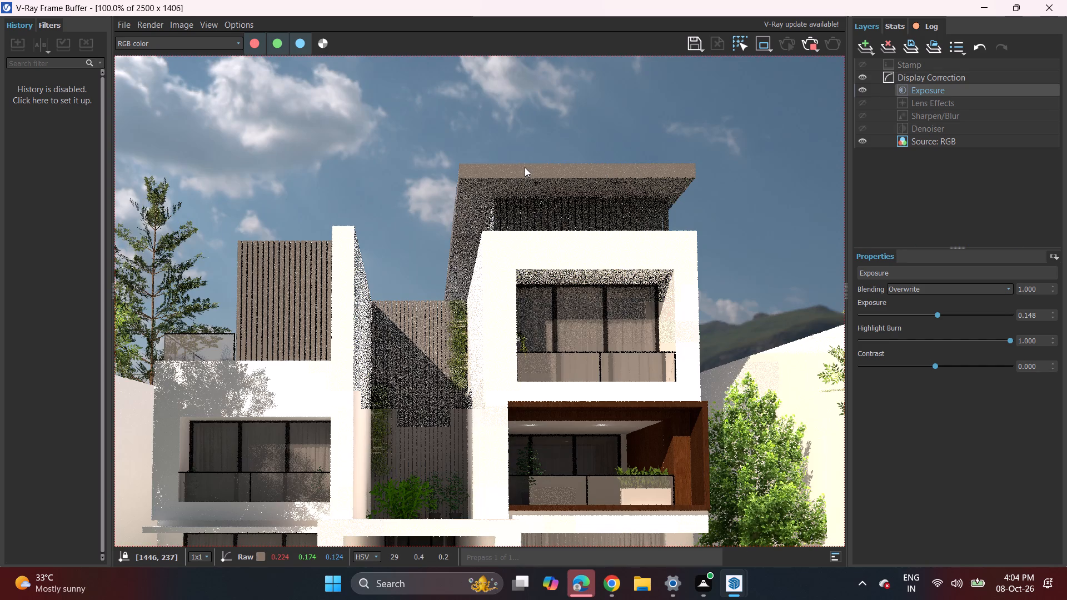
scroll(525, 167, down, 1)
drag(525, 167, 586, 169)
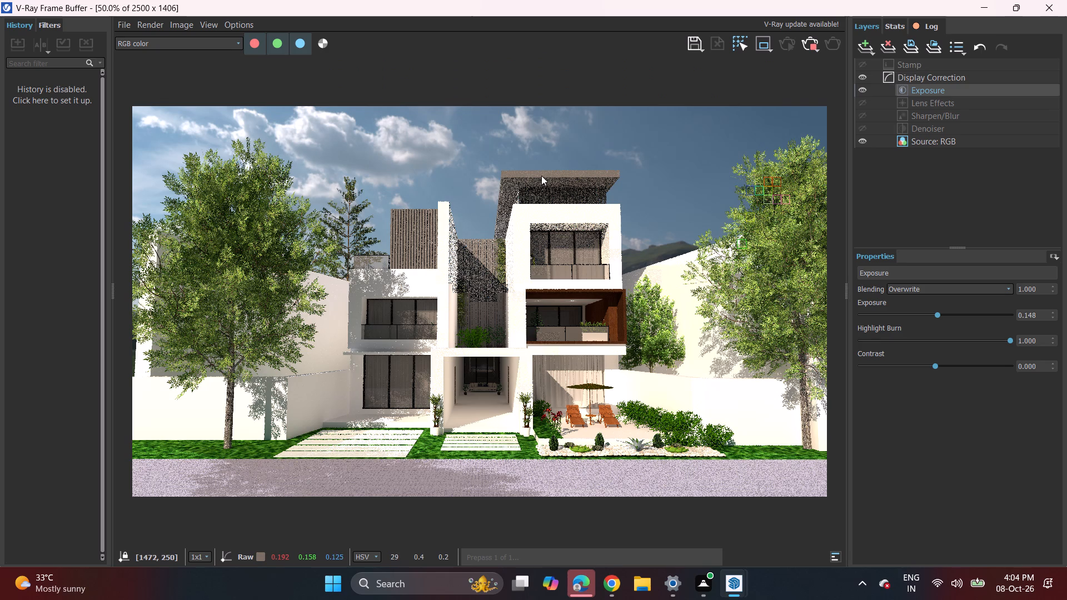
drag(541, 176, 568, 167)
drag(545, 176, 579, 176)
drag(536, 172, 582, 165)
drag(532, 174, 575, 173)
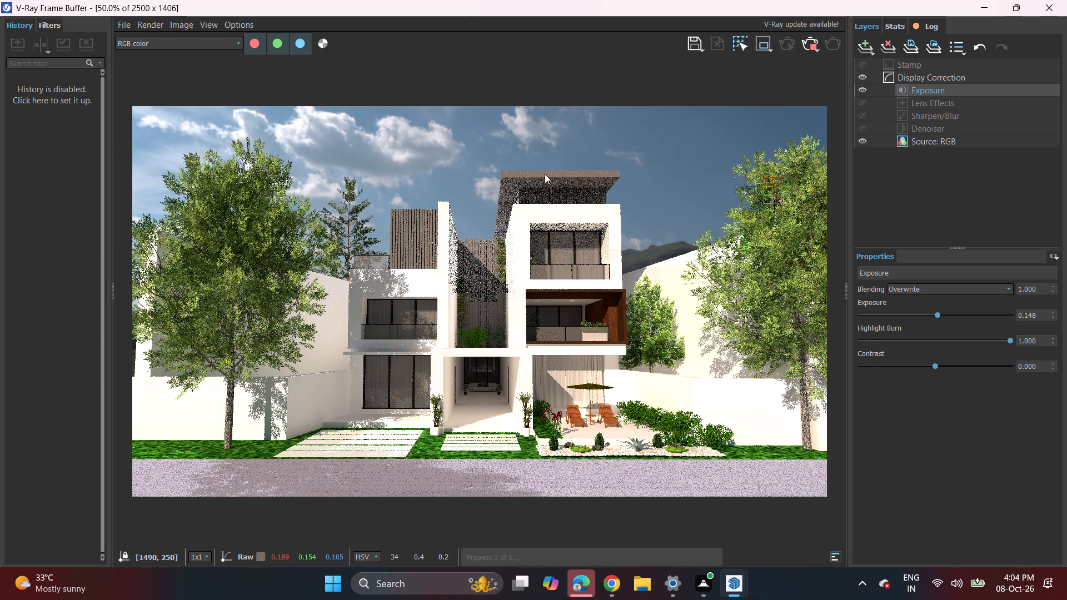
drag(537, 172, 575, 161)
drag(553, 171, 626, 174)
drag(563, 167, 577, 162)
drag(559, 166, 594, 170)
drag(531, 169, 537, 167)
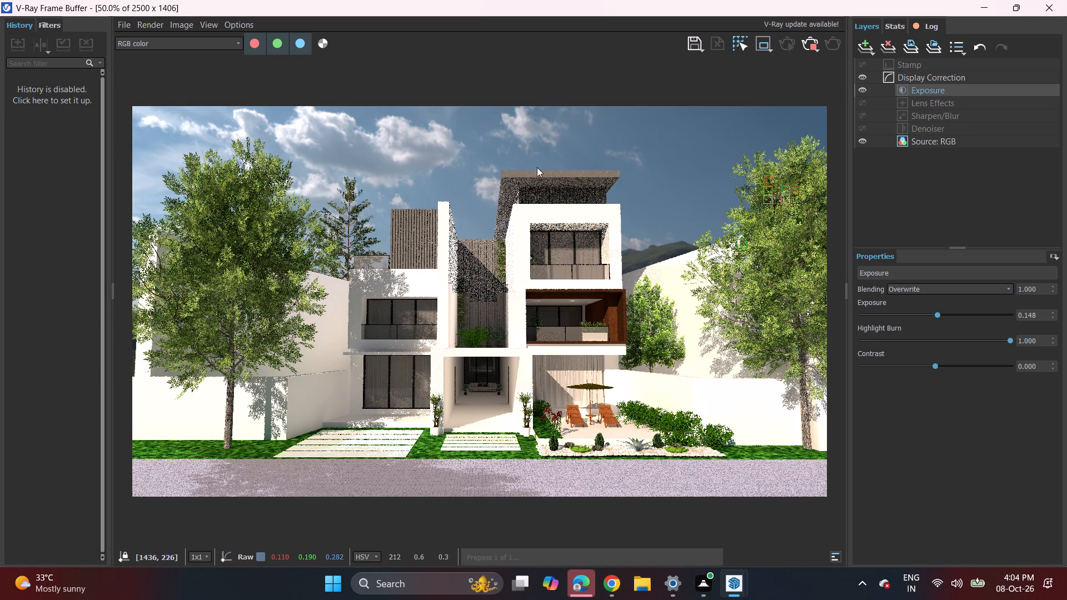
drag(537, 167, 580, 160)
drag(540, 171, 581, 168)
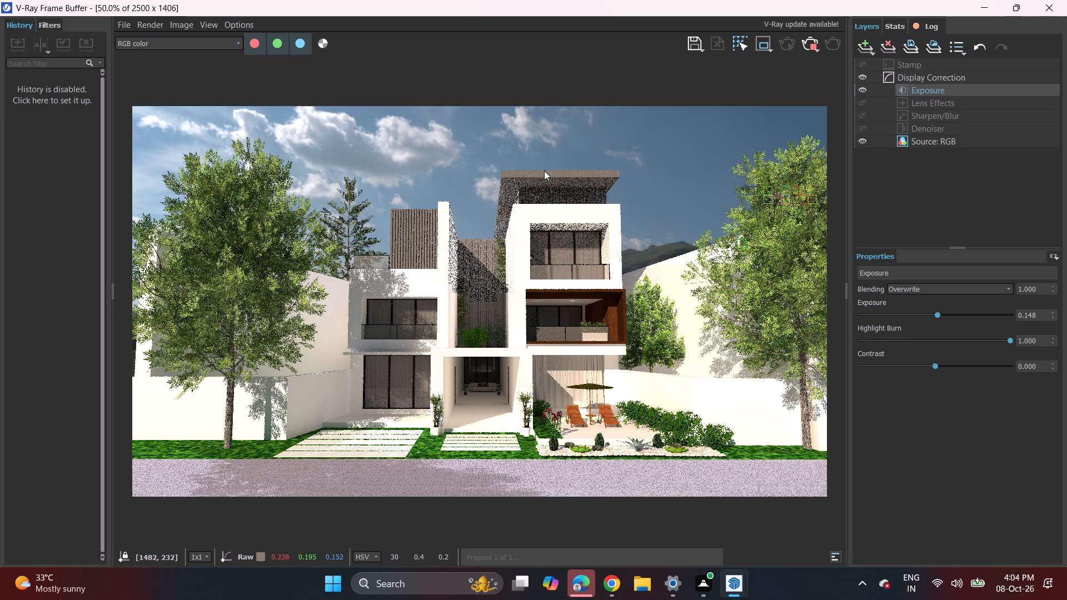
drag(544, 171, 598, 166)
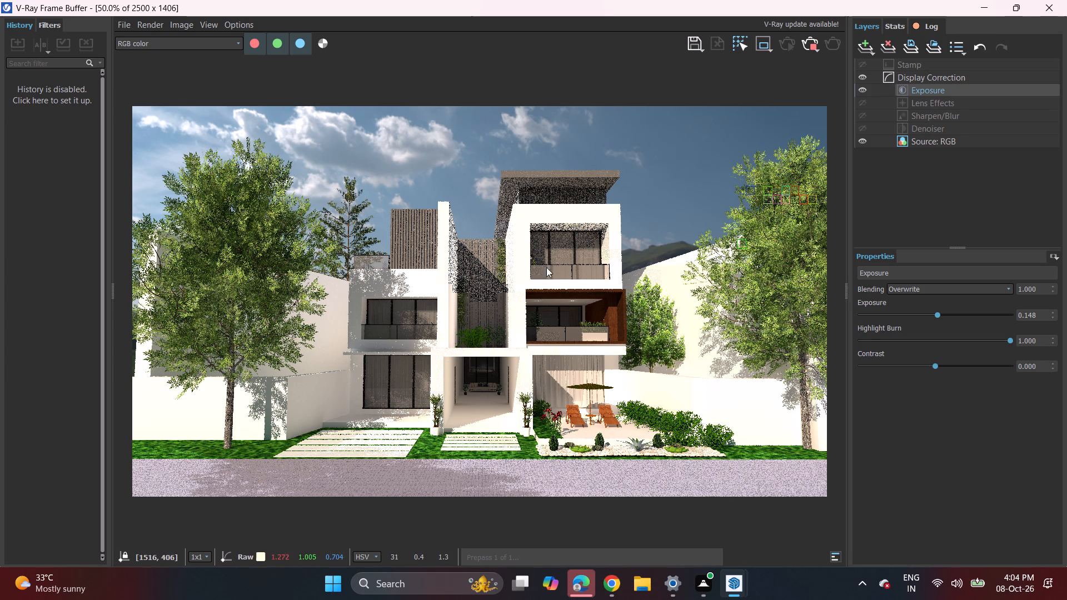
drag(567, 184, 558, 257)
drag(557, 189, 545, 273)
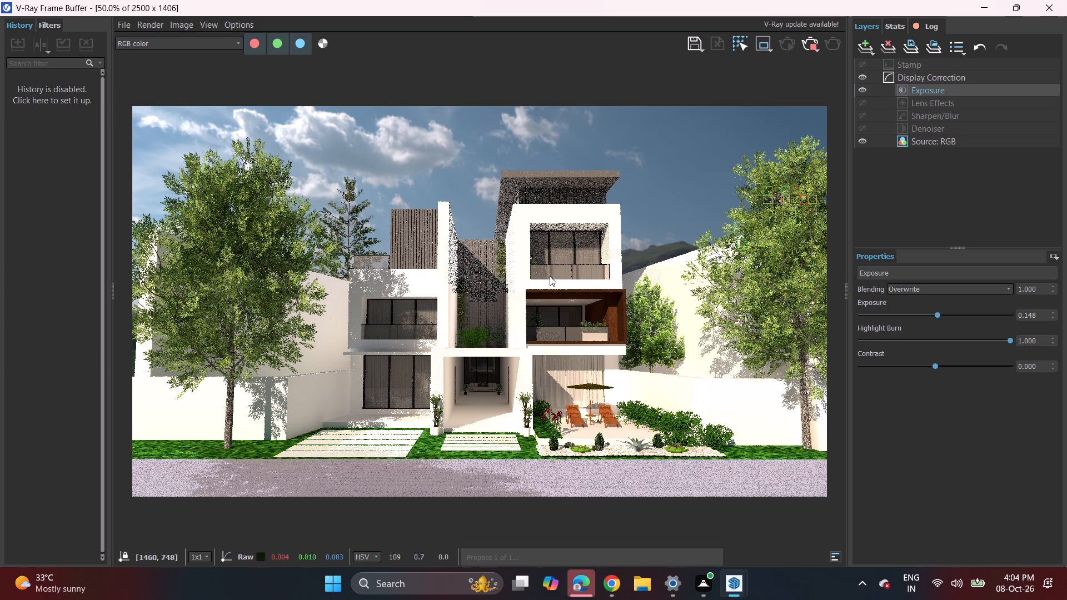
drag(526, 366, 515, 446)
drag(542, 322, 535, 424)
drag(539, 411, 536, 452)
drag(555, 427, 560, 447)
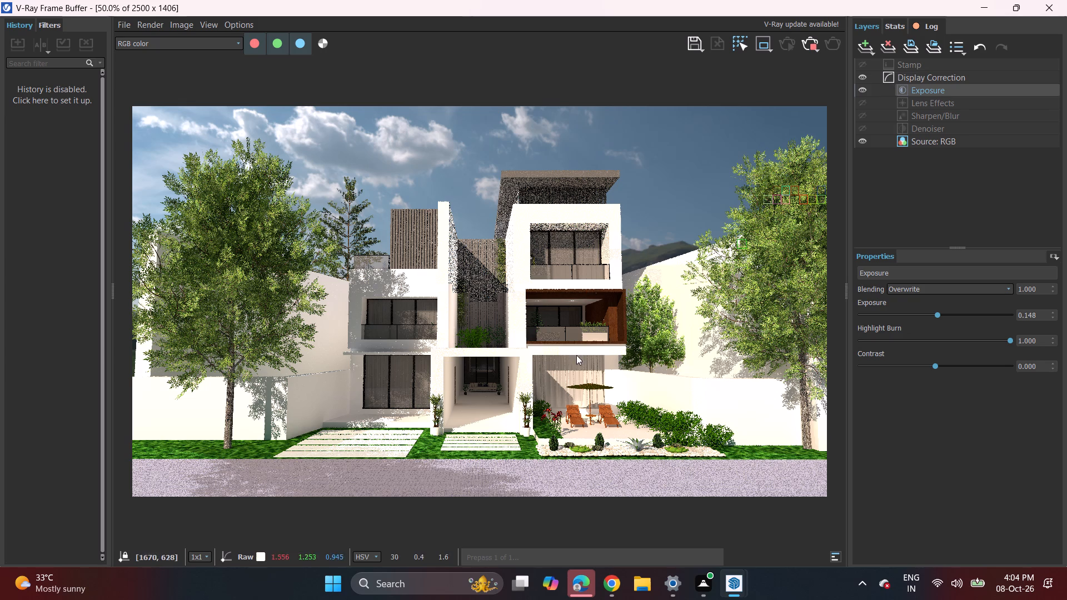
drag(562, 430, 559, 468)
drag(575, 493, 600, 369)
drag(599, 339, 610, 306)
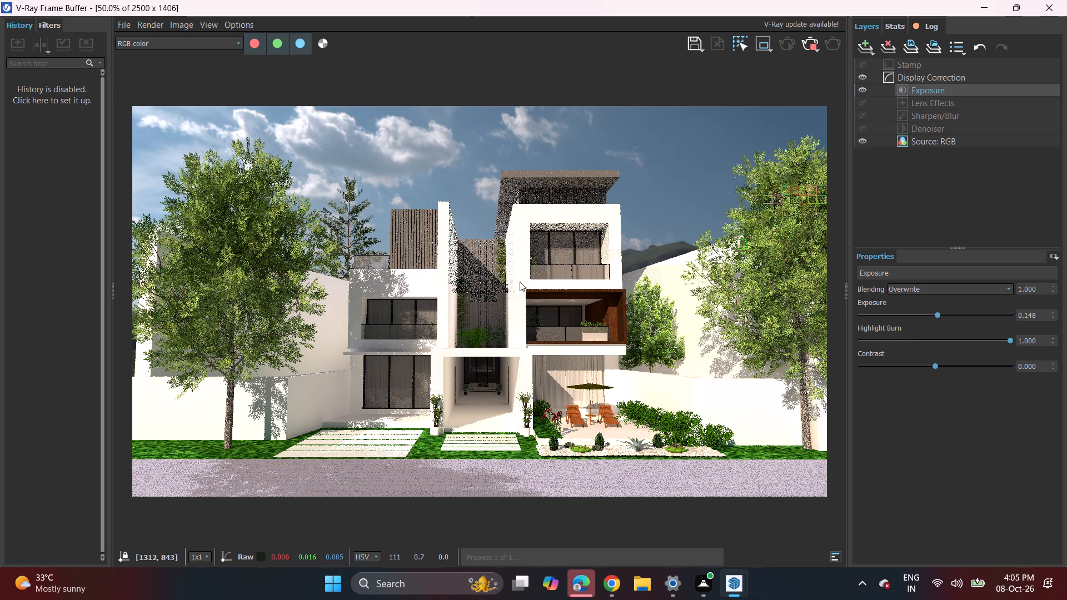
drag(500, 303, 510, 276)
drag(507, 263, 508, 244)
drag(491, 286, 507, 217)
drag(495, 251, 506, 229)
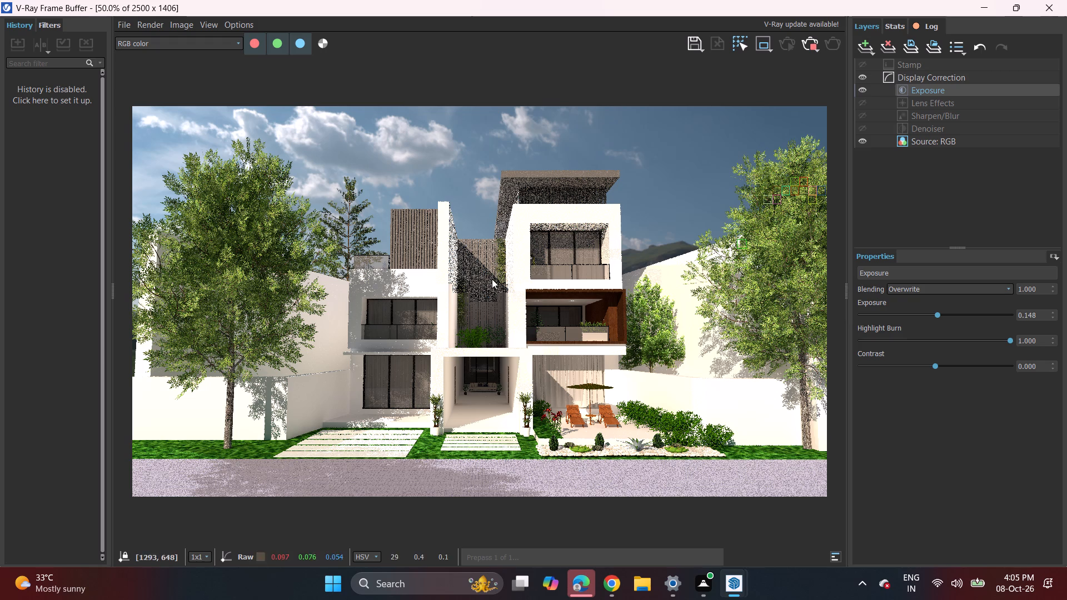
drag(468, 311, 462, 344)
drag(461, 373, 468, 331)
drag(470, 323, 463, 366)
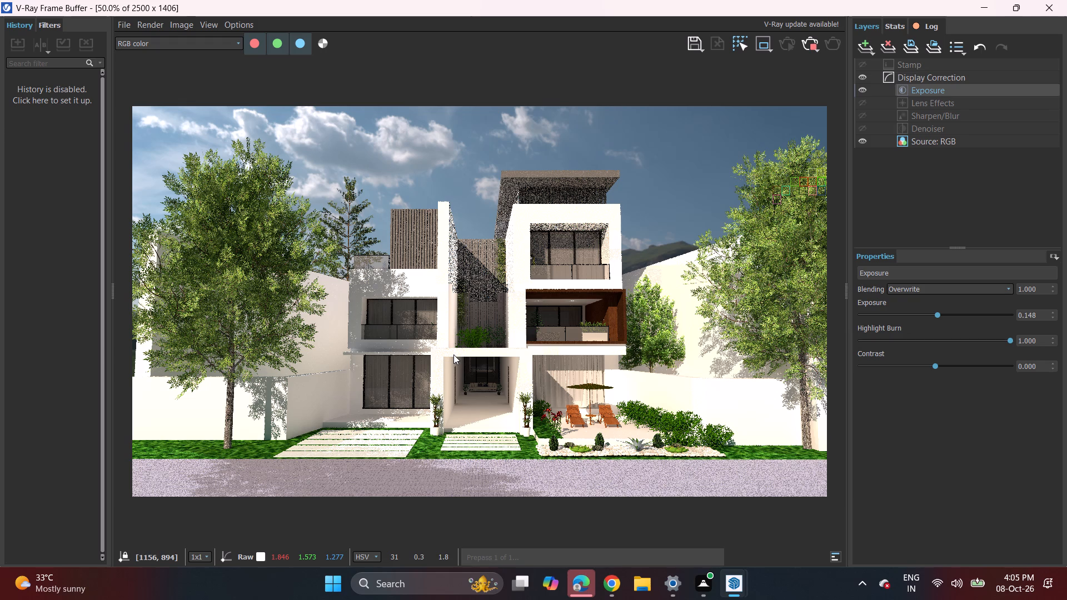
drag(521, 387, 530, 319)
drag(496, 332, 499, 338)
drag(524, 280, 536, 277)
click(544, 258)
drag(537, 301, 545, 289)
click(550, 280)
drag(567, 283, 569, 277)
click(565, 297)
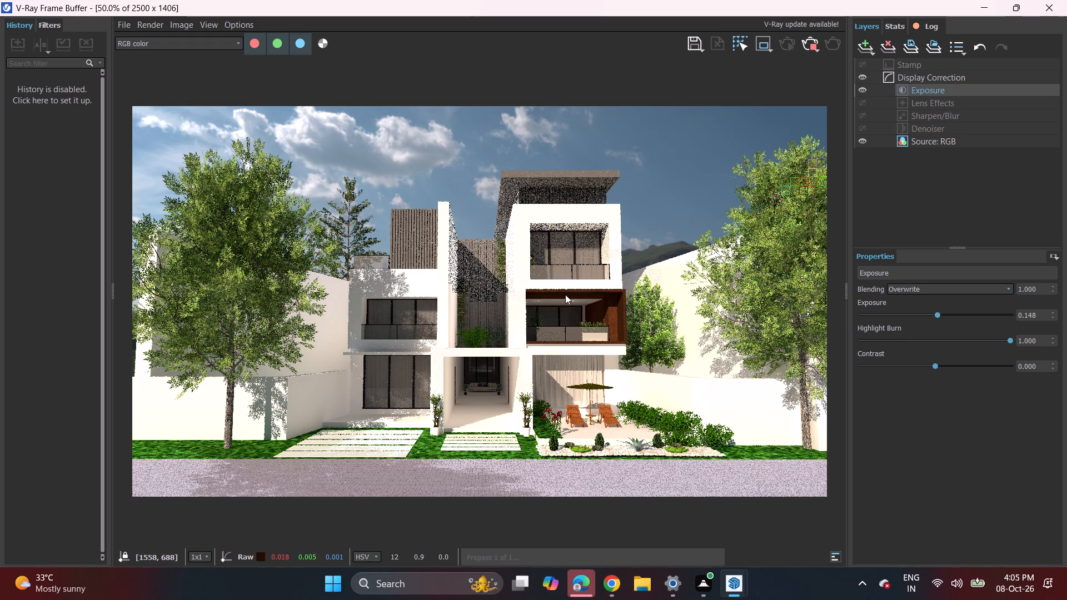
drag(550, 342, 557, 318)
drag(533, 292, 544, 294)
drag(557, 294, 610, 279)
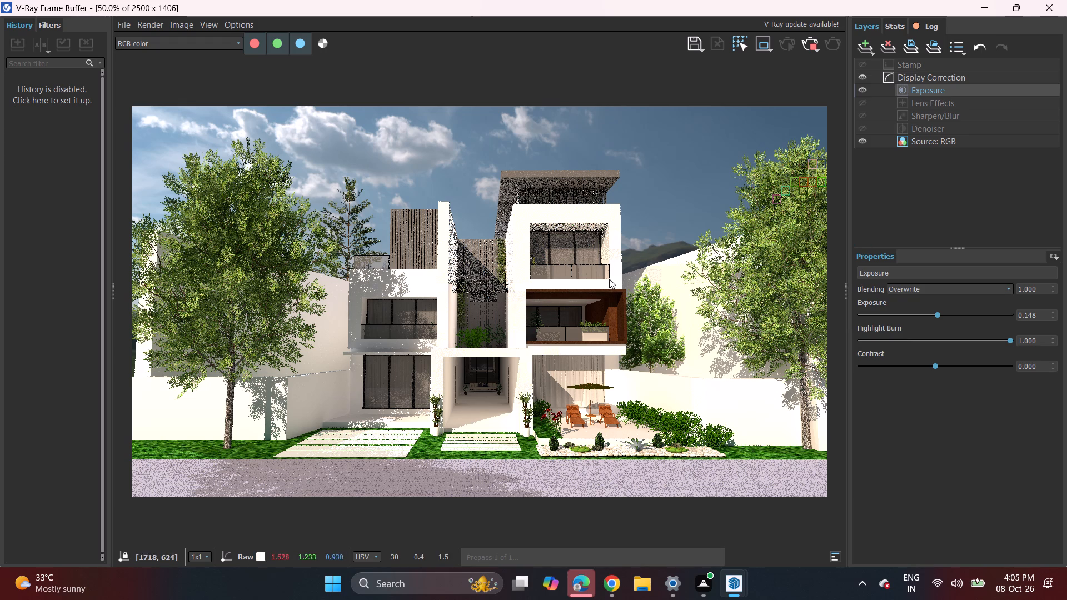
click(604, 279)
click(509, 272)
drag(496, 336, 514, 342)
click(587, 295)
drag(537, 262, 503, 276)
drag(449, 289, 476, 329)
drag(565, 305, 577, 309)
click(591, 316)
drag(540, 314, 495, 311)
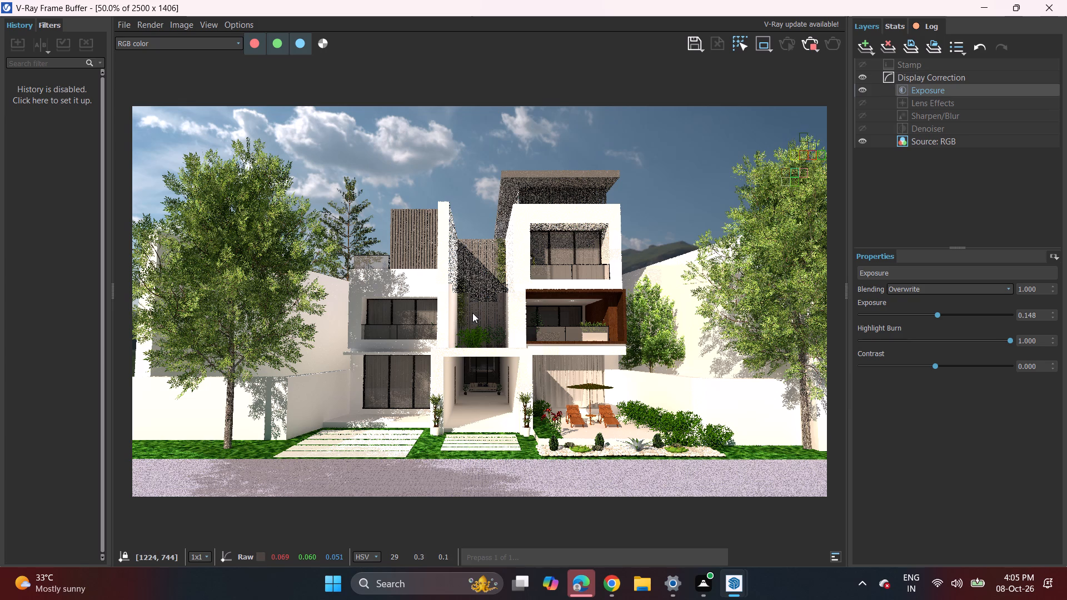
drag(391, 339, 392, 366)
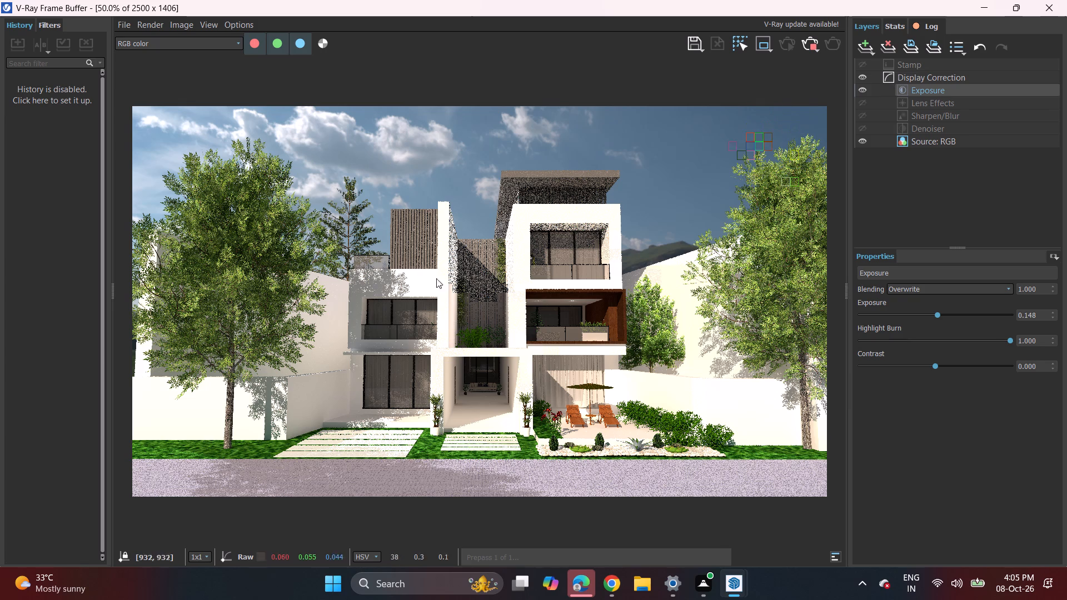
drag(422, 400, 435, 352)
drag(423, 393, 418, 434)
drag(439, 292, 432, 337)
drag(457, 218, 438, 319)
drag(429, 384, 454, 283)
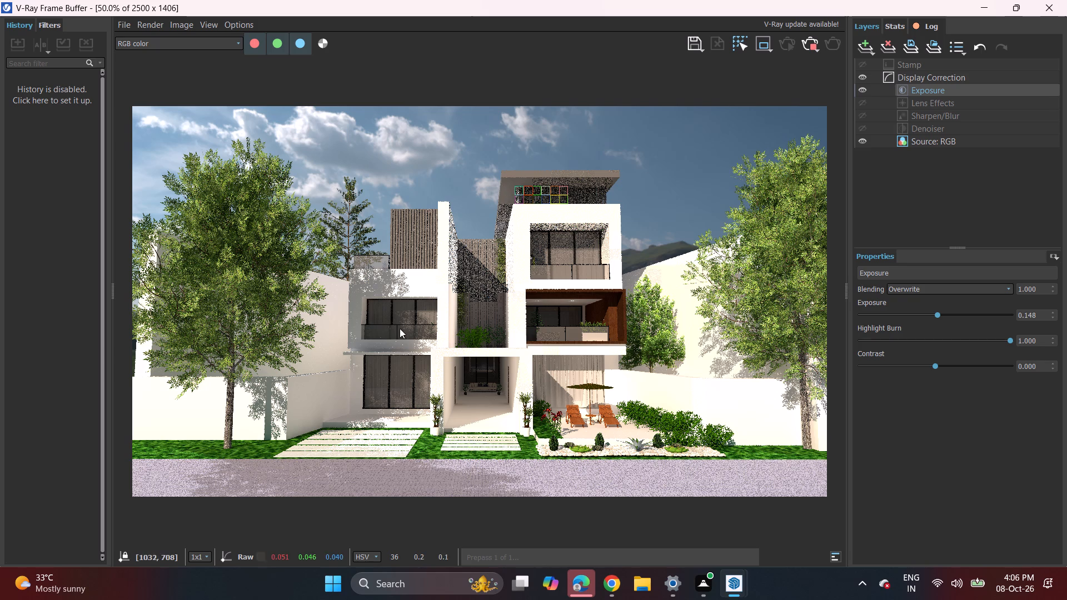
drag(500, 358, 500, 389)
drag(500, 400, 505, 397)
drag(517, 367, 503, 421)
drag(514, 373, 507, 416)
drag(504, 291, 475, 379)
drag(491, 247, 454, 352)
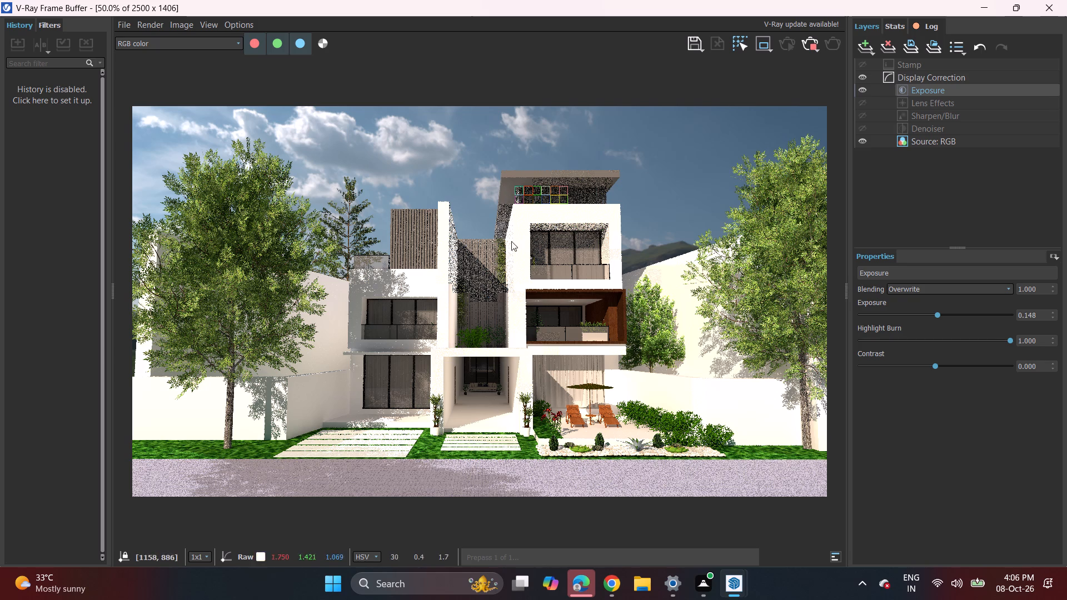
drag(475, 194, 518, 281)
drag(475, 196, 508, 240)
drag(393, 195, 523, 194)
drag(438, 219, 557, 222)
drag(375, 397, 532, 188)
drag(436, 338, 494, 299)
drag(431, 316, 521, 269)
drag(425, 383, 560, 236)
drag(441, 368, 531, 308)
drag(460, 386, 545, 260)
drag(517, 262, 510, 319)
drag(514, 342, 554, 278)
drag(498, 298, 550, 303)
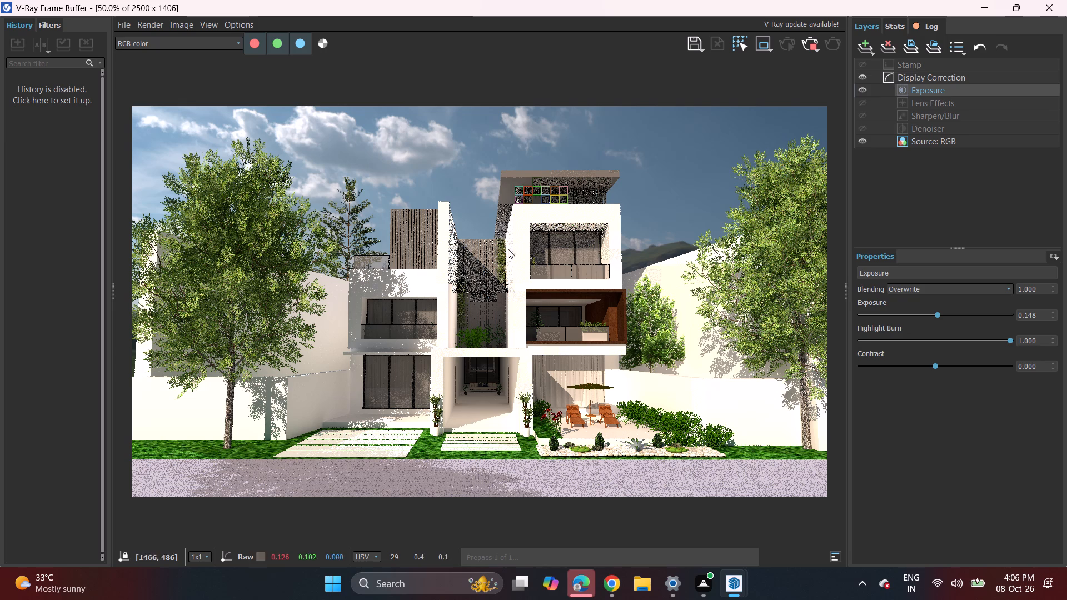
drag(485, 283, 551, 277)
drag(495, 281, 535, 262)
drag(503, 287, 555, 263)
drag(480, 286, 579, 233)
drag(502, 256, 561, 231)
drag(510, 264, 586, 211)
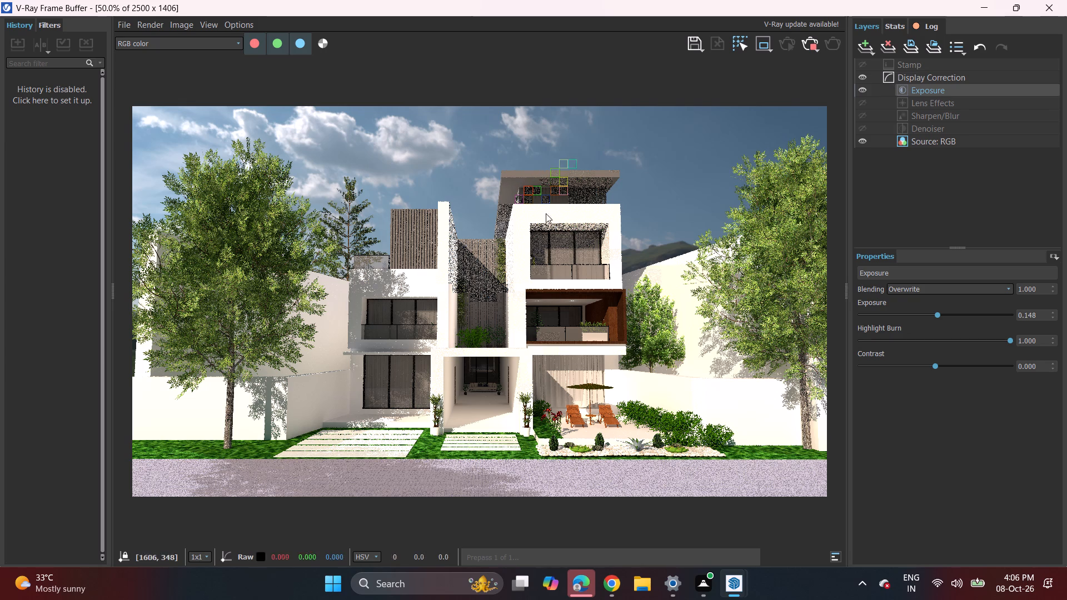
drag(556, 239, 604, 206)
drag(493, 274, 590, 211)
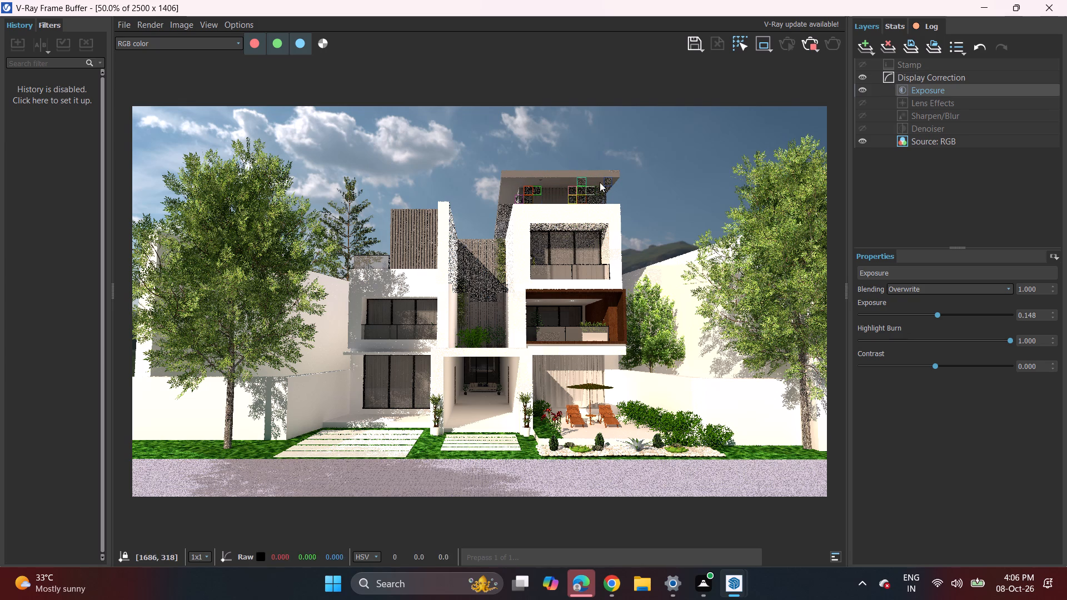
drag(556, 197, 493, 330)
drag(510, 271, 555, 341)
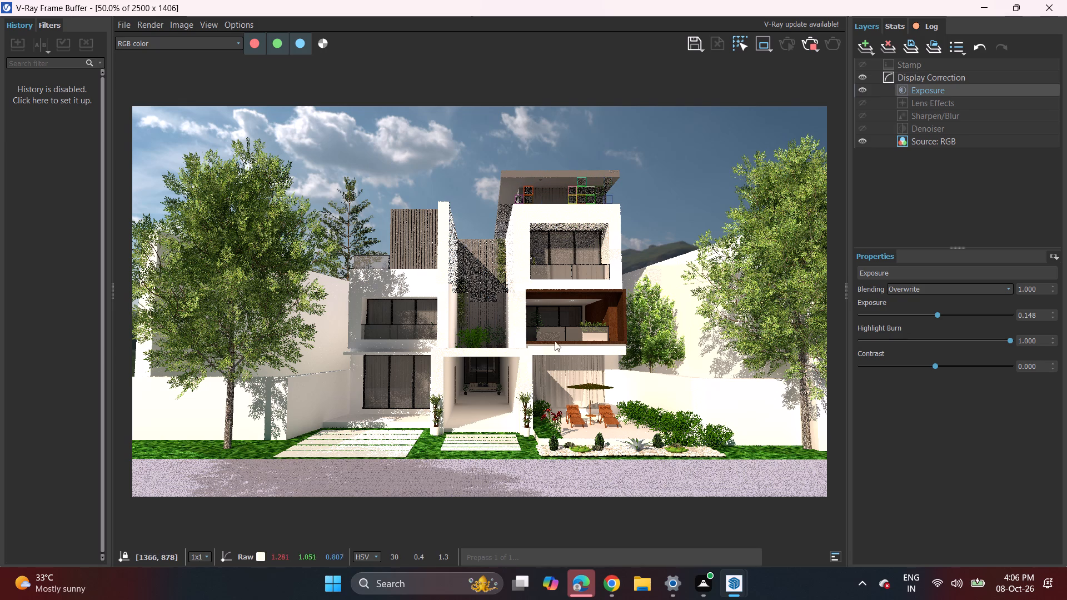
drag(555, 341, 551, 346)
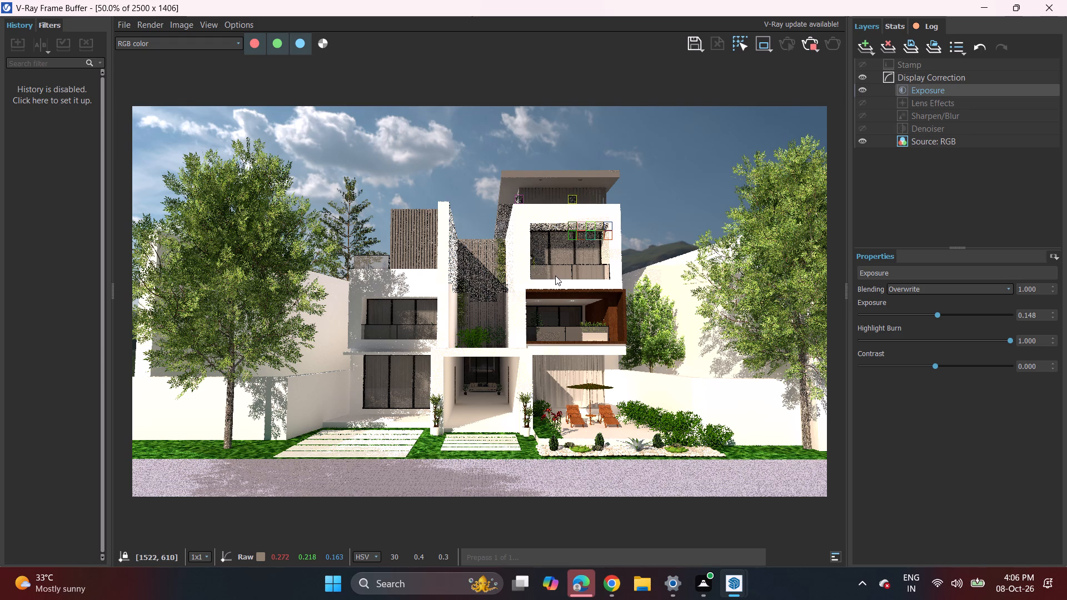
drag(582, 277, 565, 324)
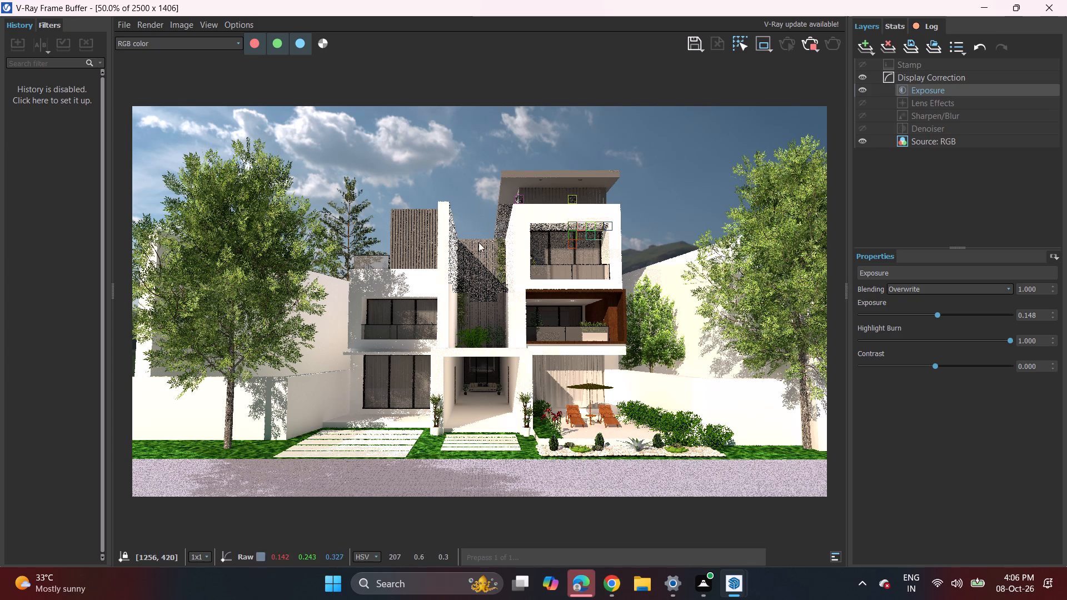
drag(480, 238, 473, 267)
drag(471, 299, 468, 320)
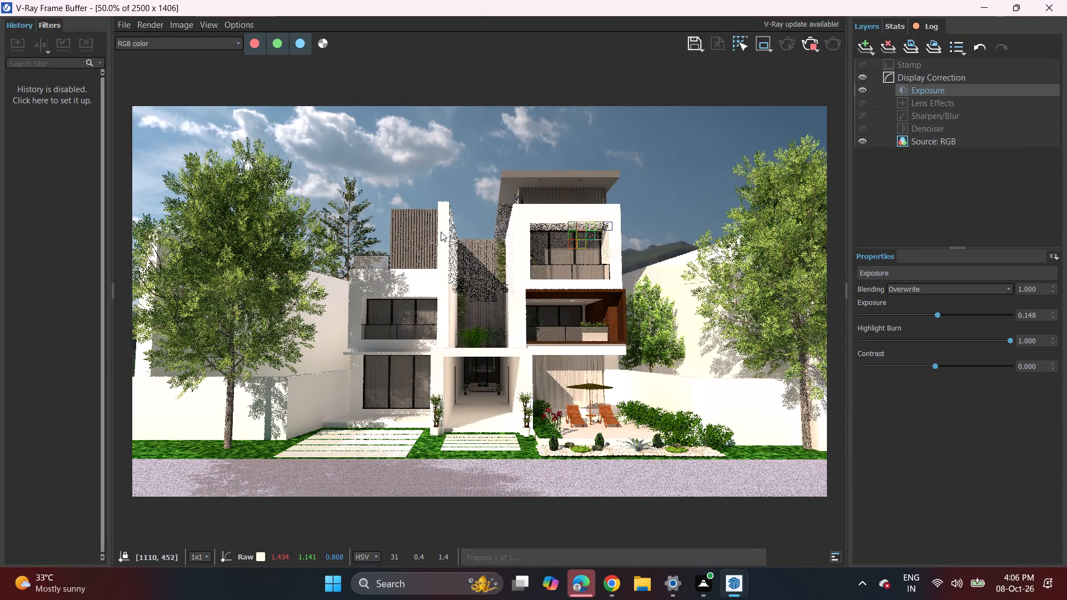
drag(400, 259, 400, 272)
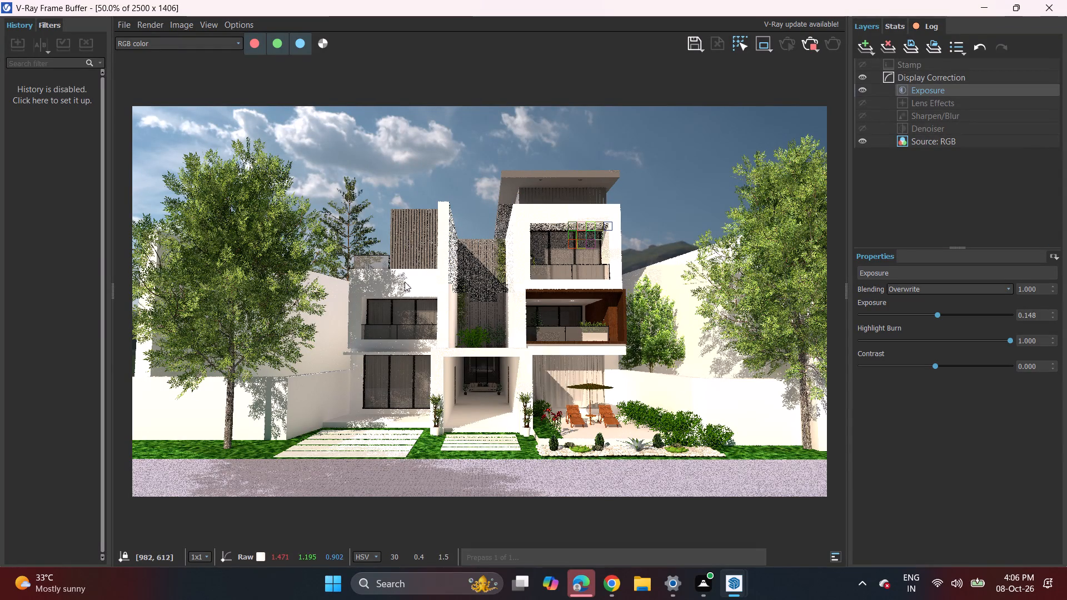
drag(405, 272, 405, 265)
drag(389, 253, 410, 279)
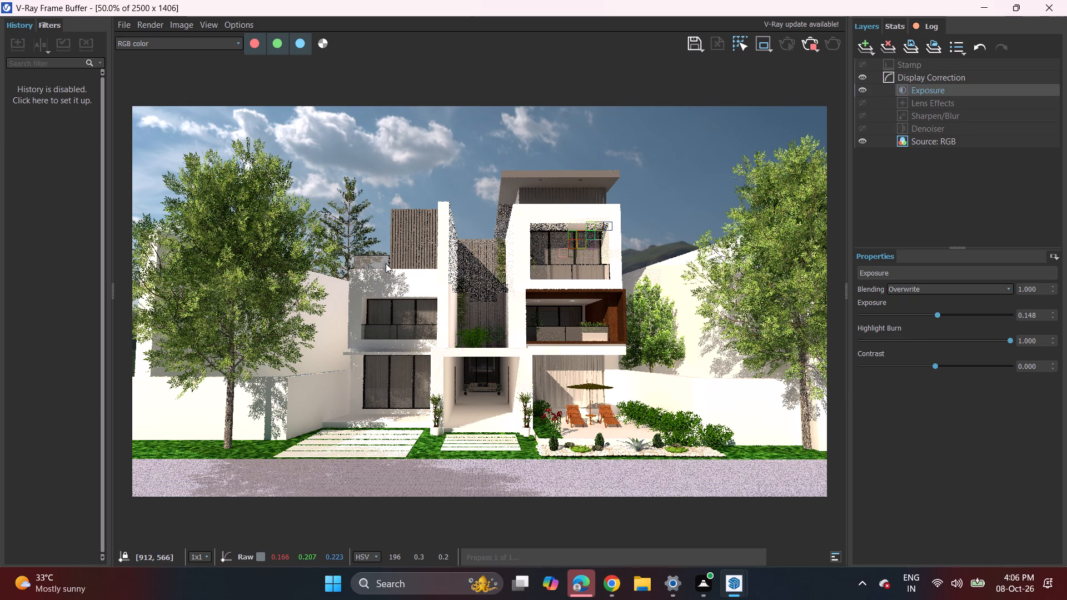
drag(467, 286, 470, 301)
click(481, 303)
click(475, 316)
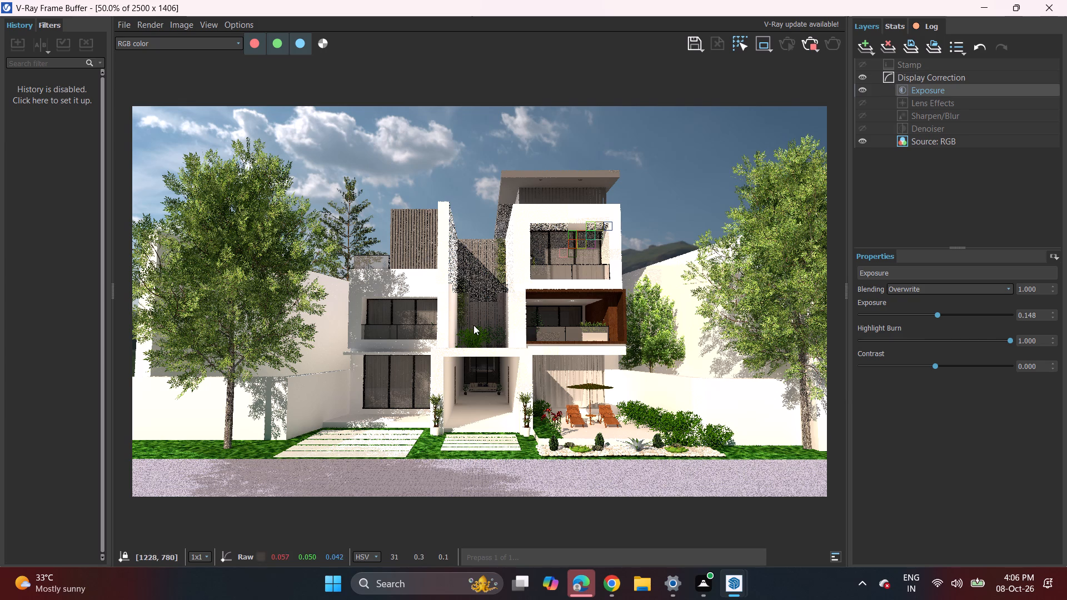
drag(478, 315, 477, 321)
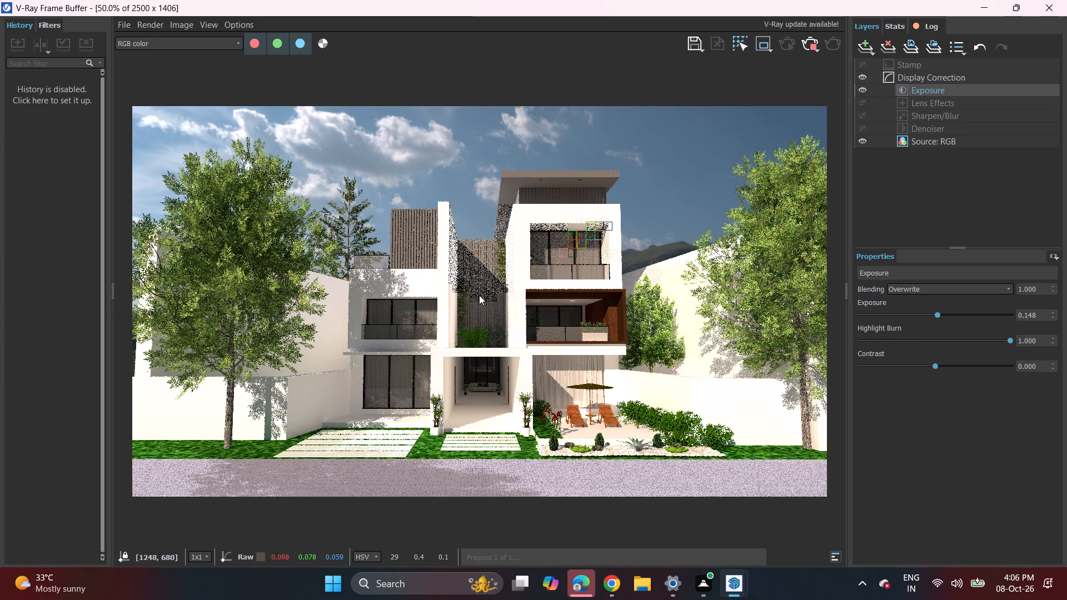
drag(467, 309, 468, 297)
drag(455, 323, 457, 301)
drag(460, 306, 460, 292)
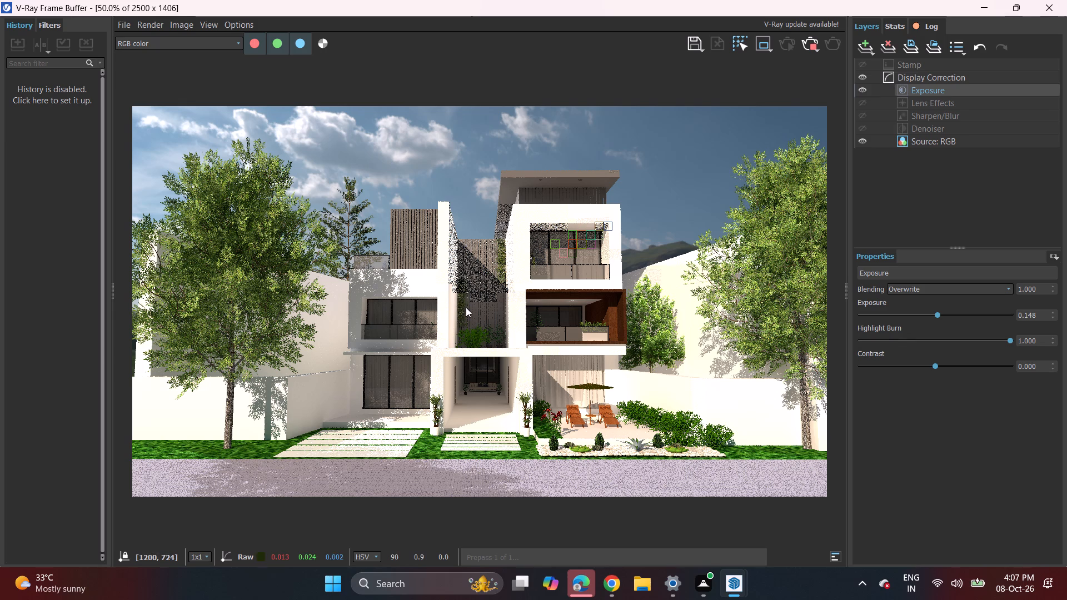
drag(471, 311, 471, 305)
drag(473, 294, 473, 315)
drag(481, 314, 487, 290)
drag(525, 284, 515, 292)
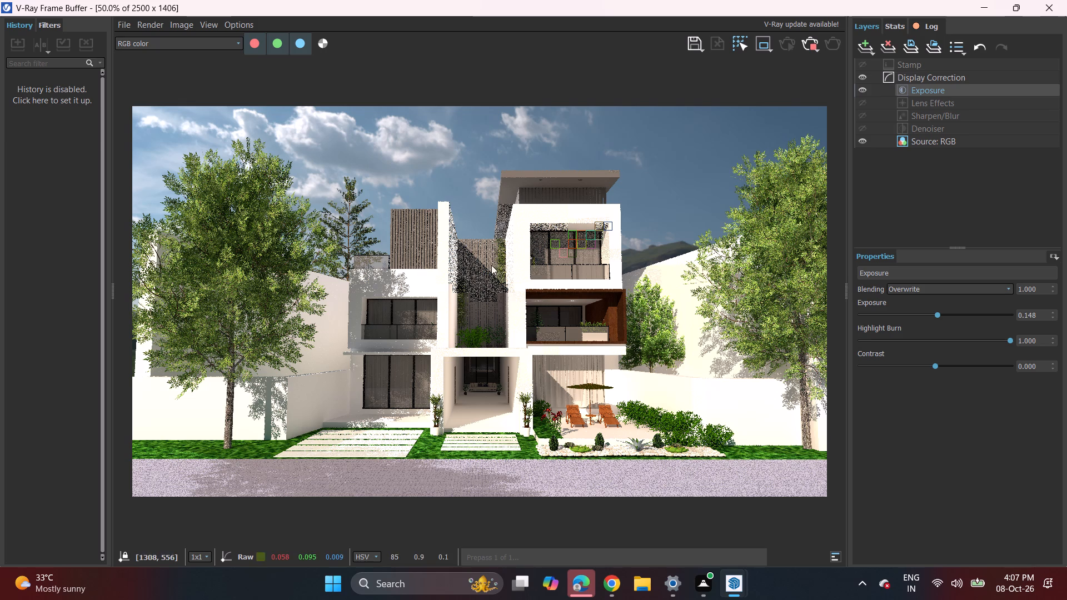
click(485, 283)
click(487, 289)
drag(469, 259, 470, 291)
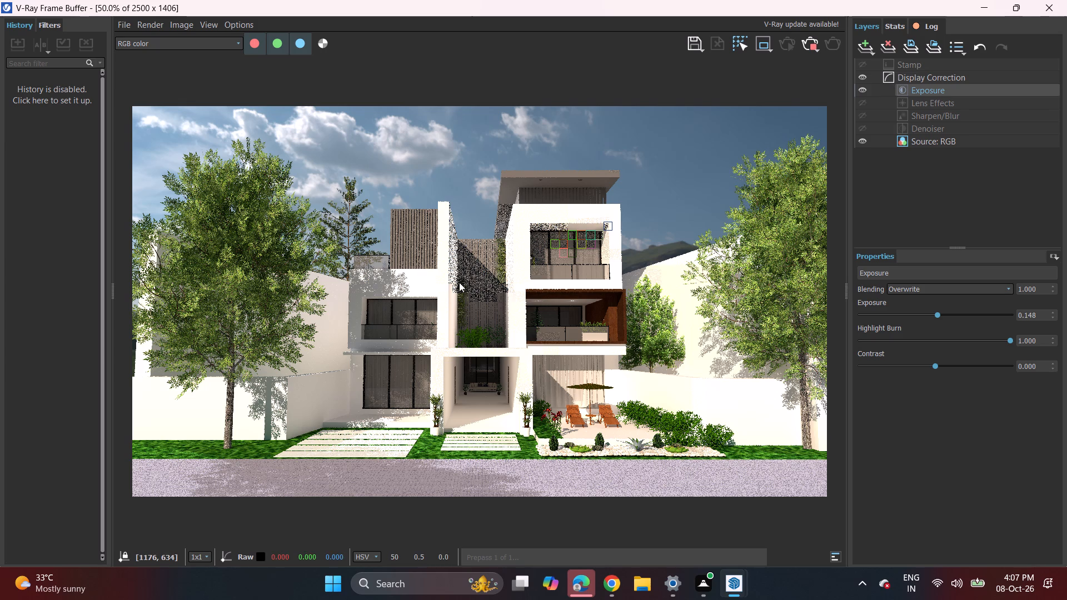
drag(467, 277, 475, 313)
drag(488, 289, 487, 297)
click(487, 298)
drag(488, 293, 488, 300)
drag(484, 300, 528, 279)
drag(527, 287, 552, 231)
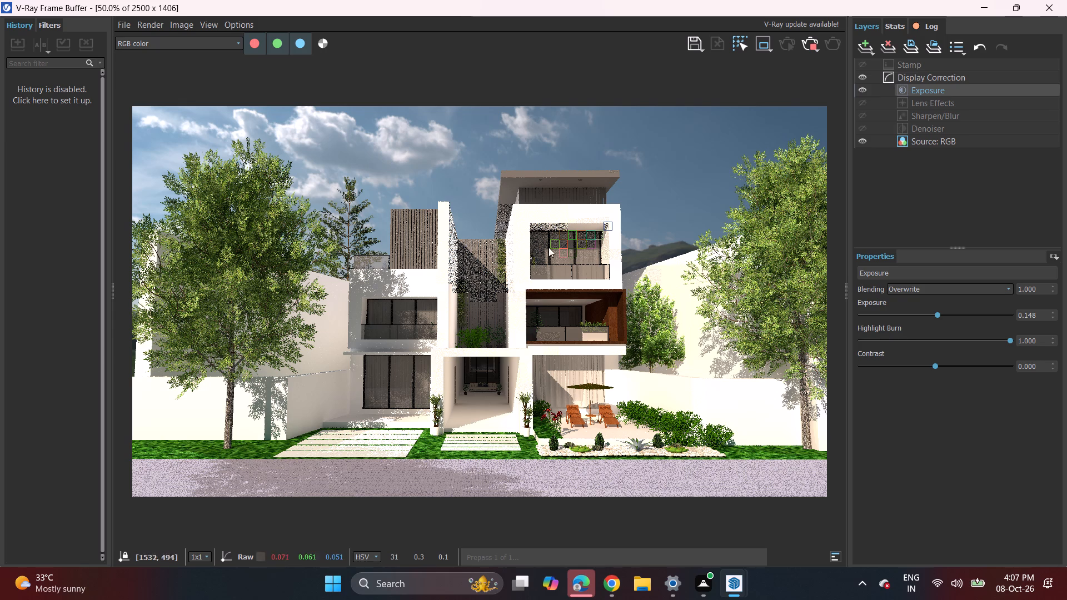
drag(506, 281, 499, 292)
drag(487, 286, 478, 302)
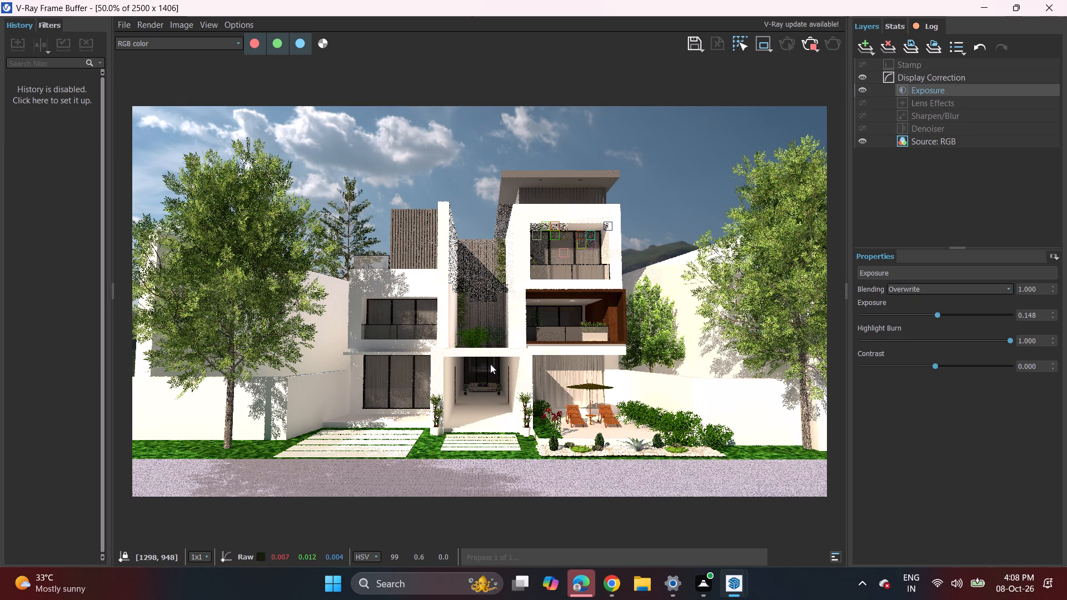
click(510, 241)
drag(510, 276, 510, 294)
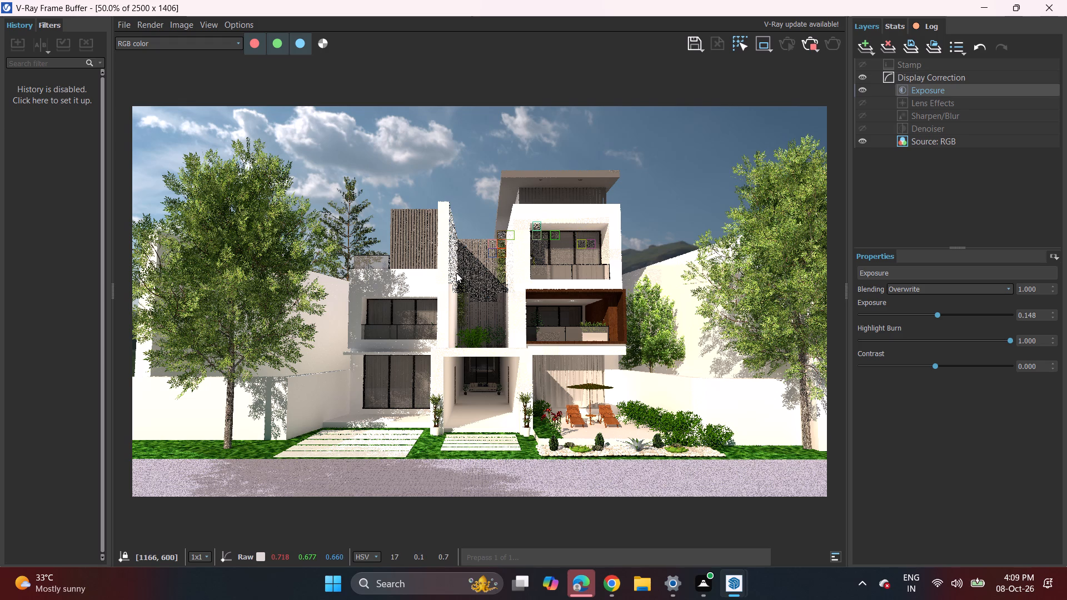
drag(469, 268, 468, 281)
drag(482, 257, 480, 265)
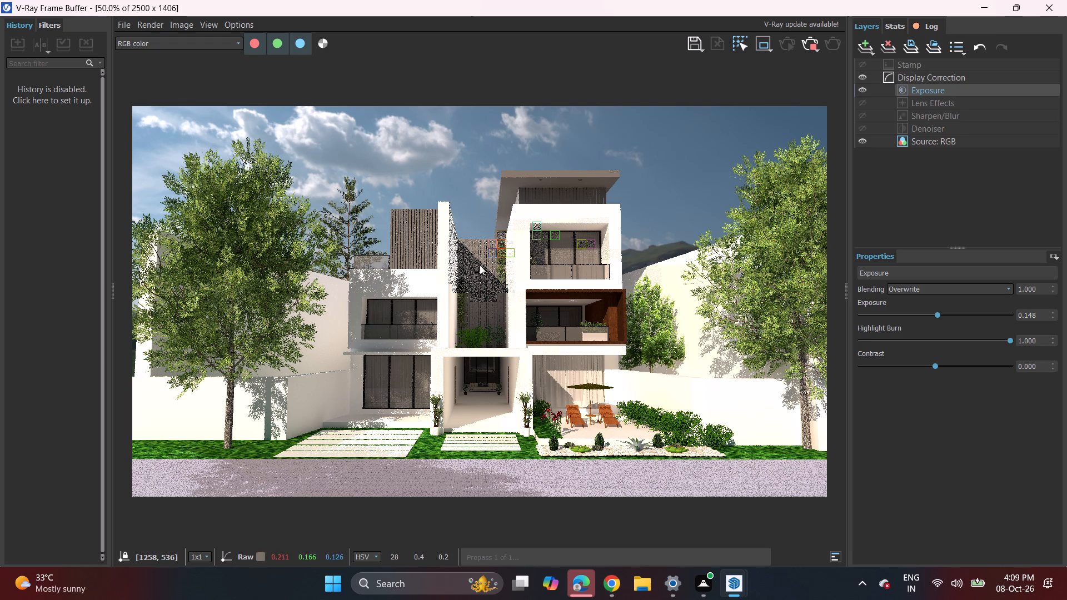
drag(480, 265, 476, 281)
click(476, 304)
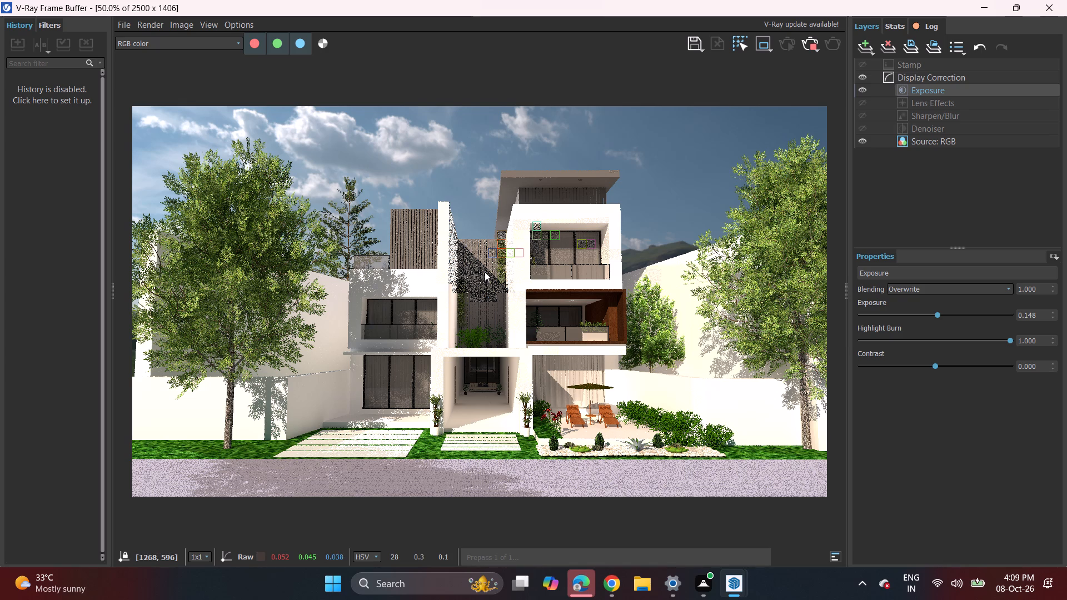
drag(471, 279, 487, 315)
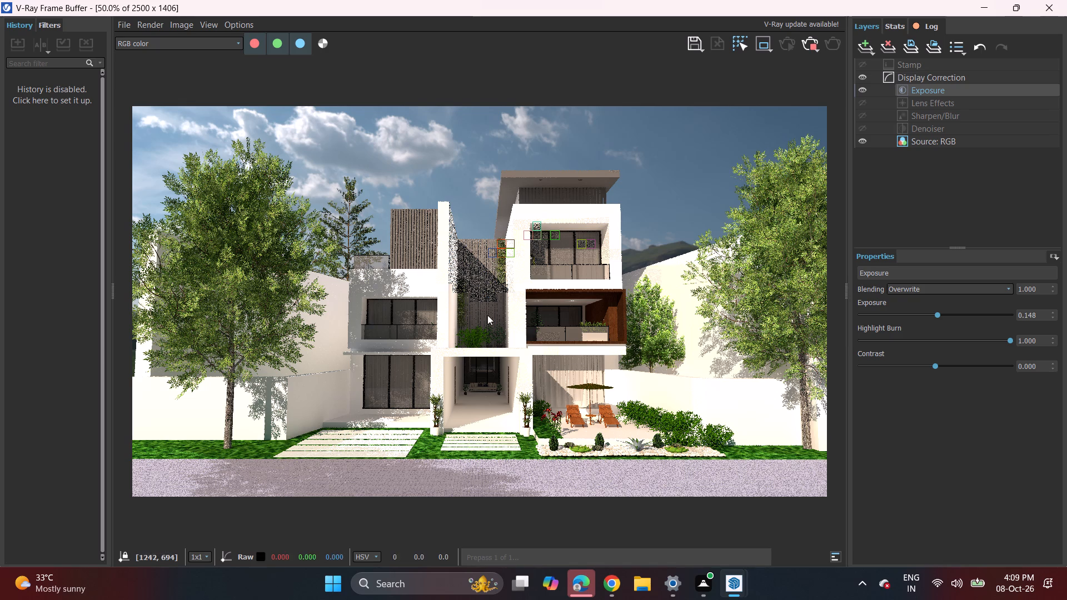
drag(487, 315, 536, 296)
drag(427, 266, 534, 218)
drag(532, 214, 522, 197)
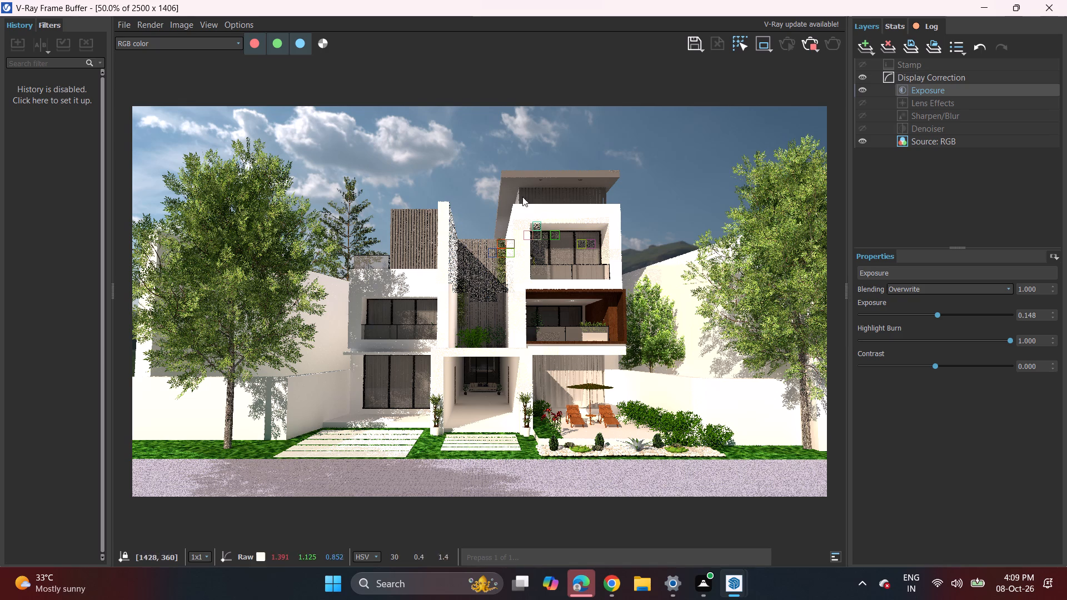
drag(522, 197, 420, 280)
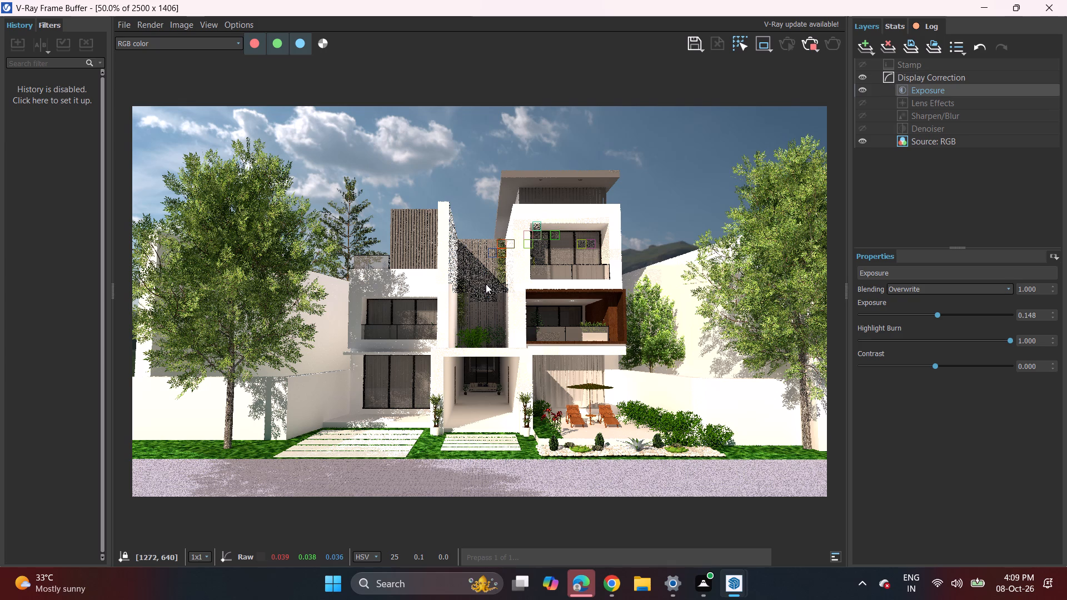
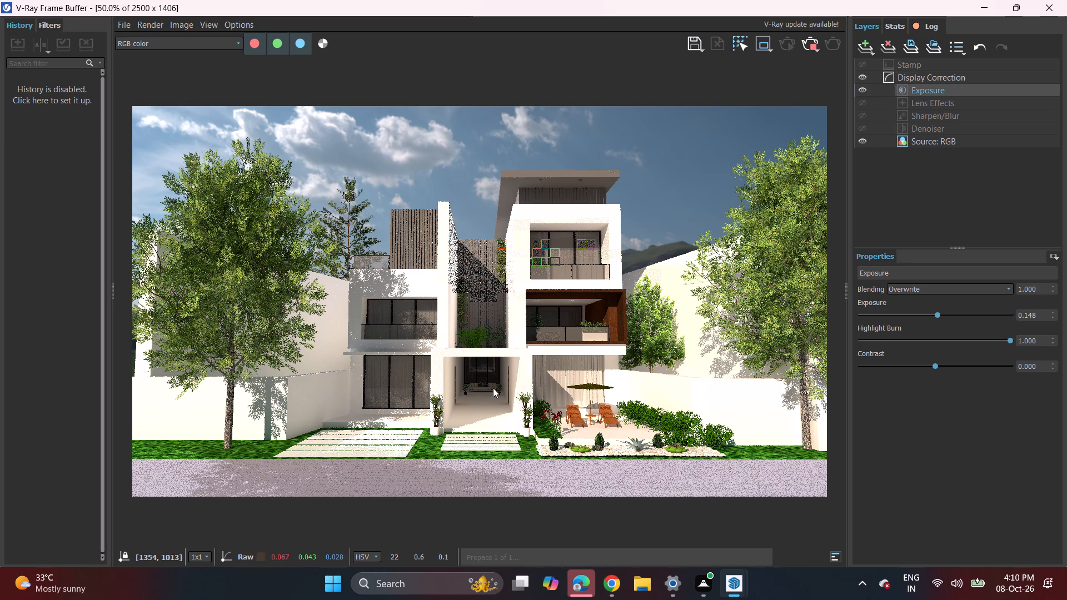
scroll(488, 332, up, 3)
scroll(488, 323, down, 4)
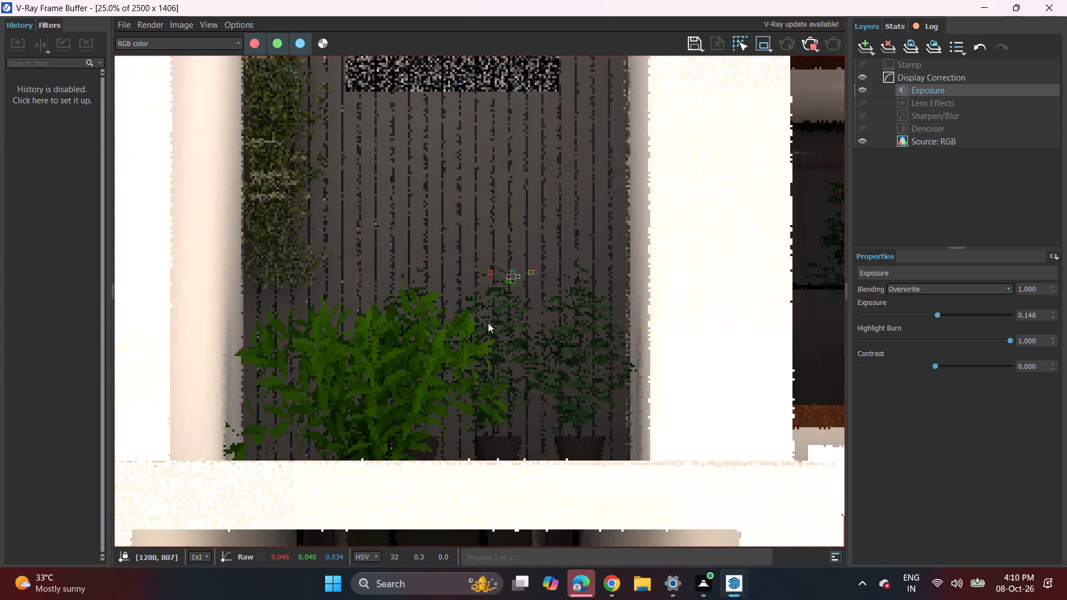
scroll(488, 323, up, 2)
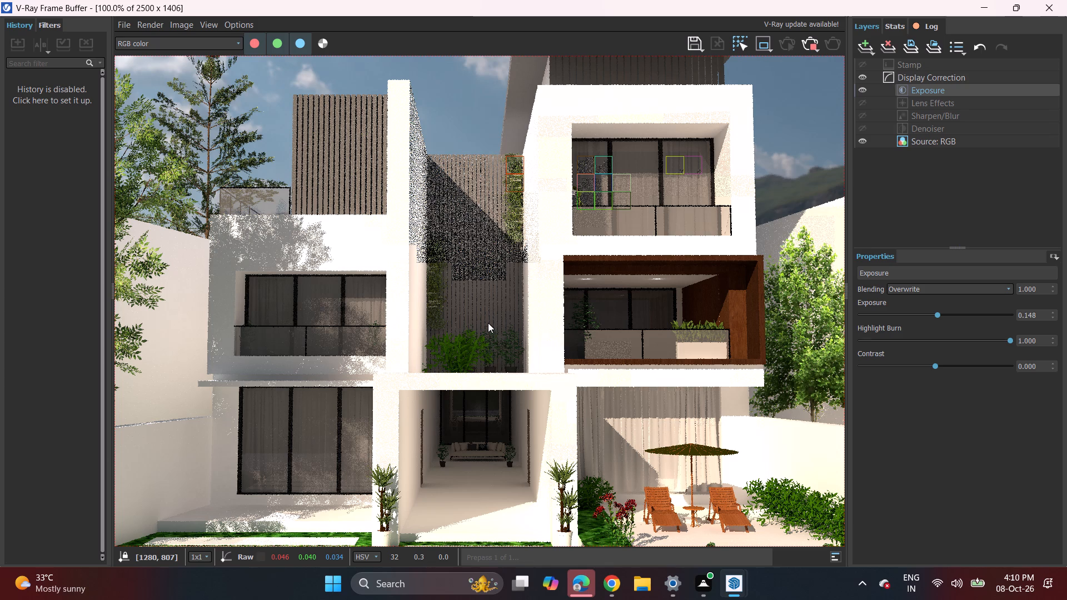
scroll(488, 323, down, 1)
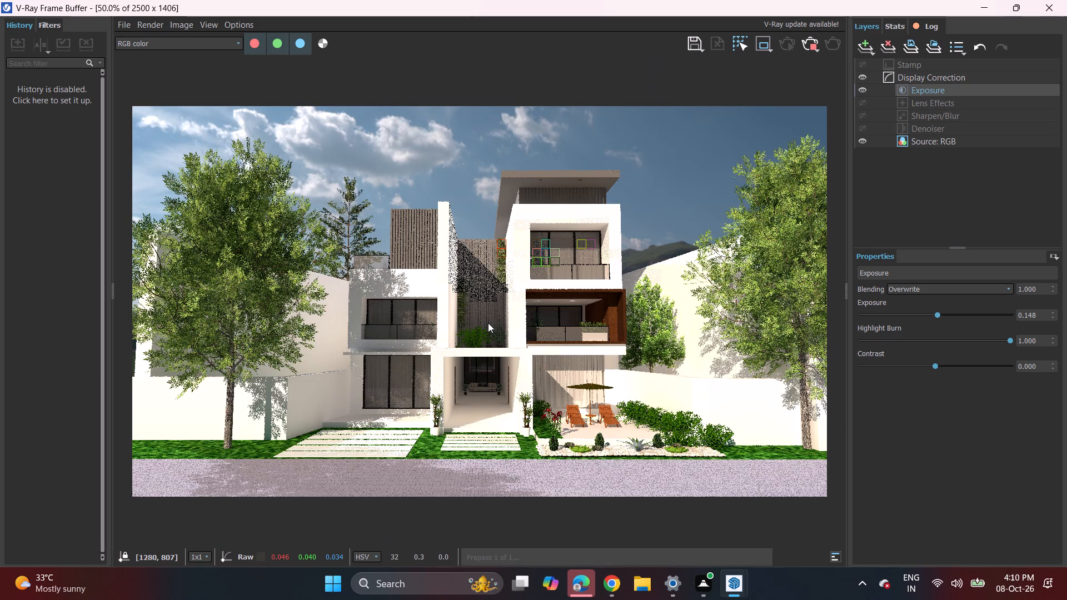
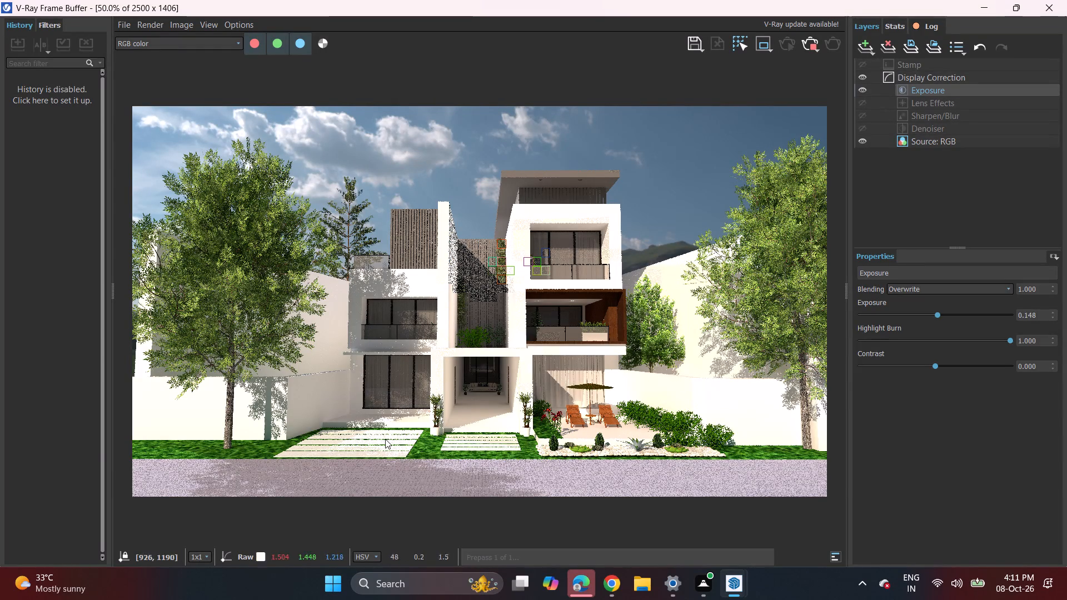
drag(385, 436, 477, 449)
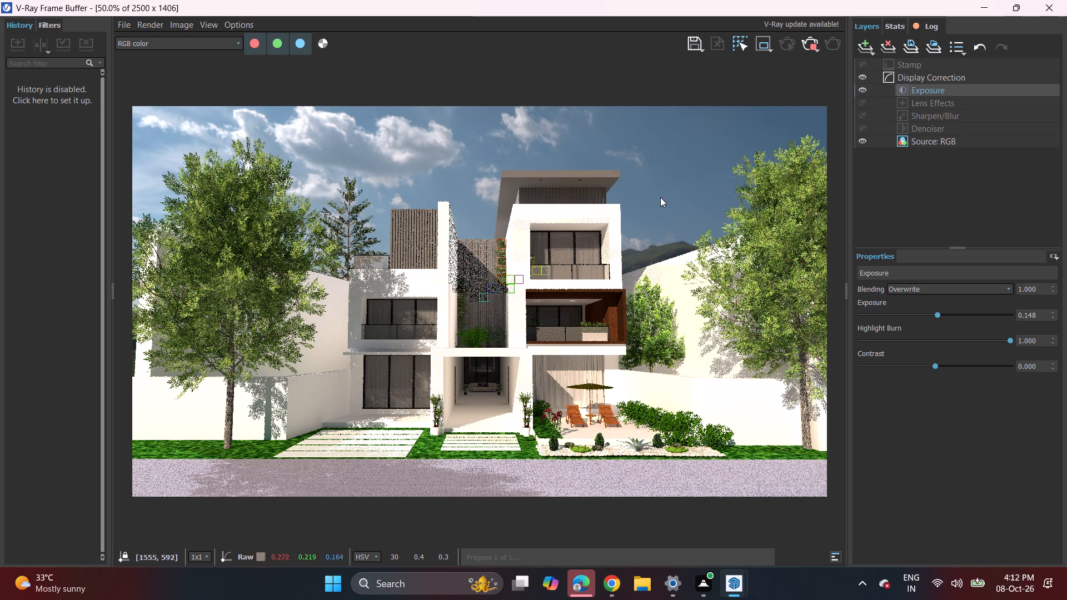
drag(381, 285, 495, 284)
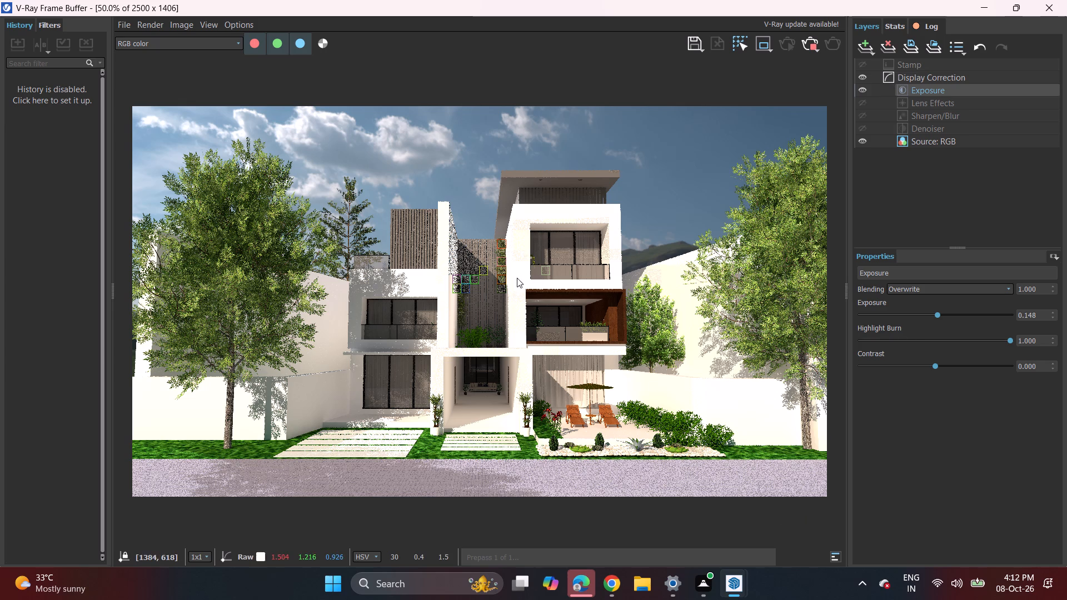
Save the current render image to the Documents folder as a JPEG file named "villa elevation".
click(697, 50)
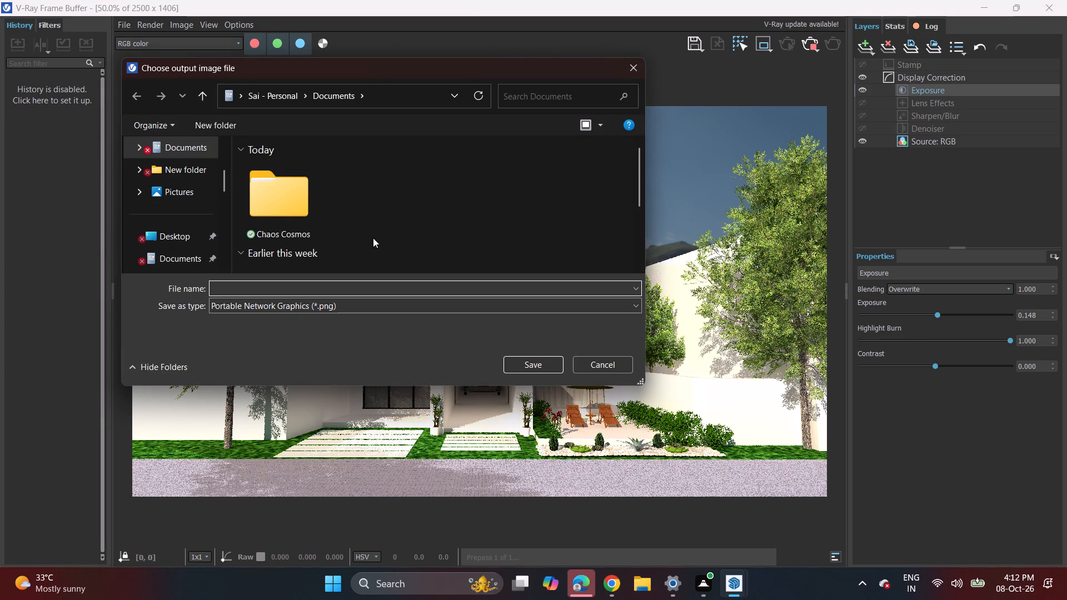
double_click(375, 307)
click(375, 307)
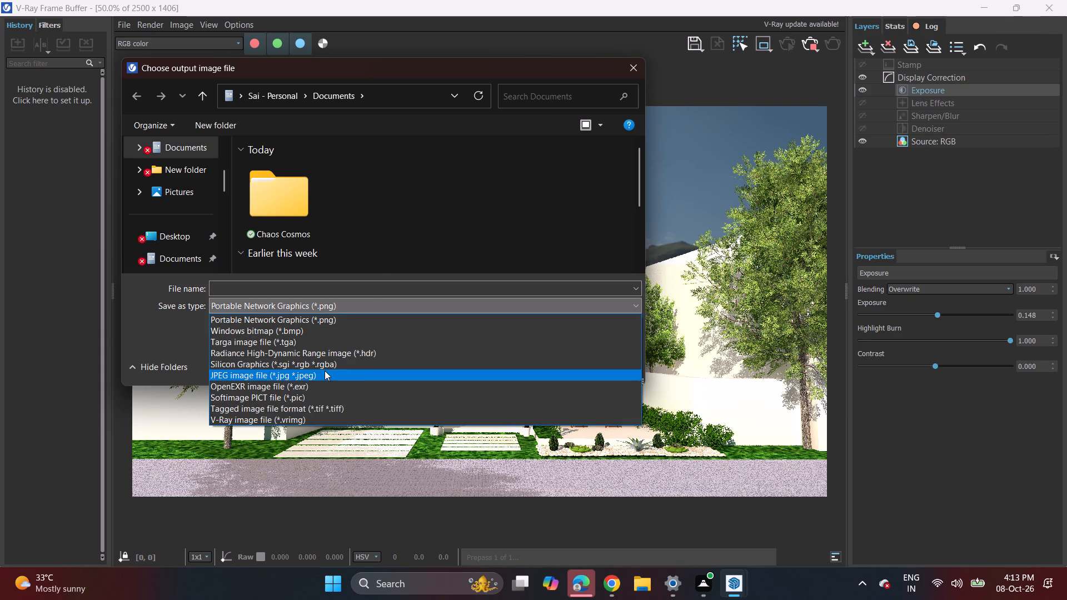
click(380, 292)
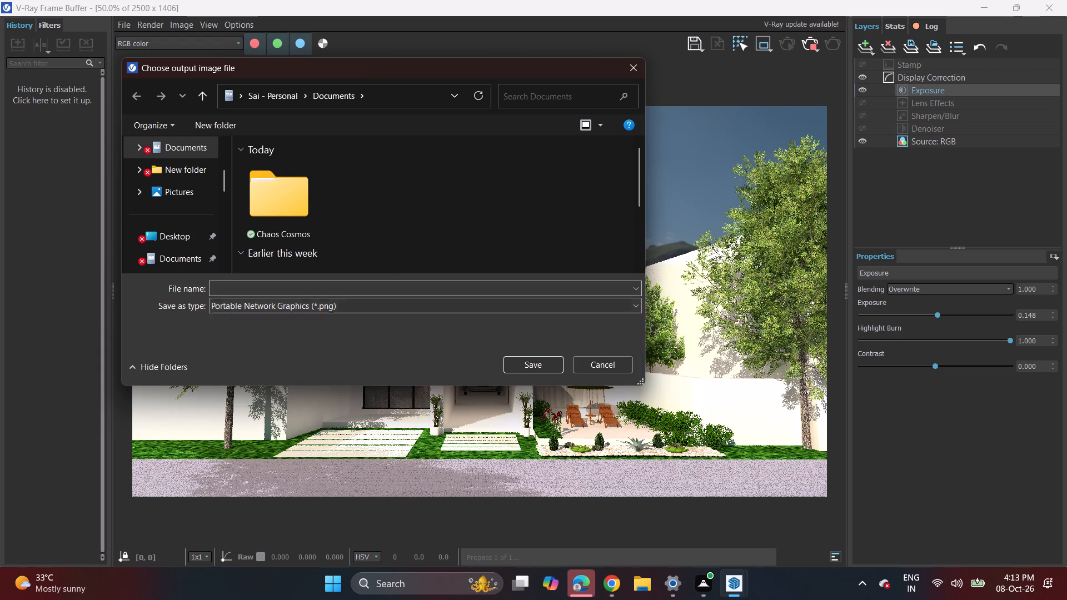
click(380, 292)
key(e)
text(lev)
text(at)
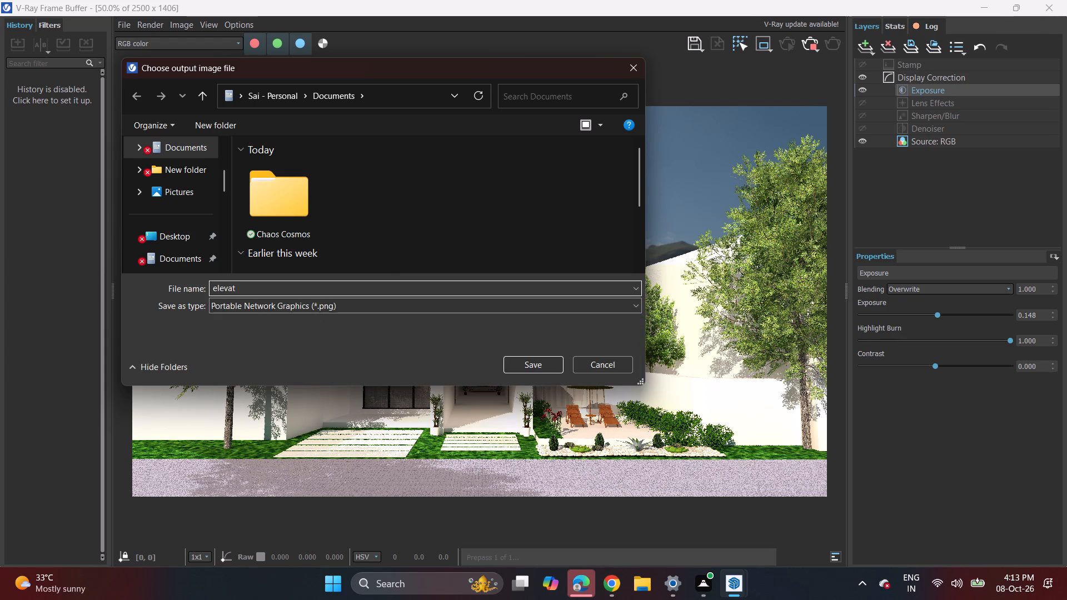
key(t)
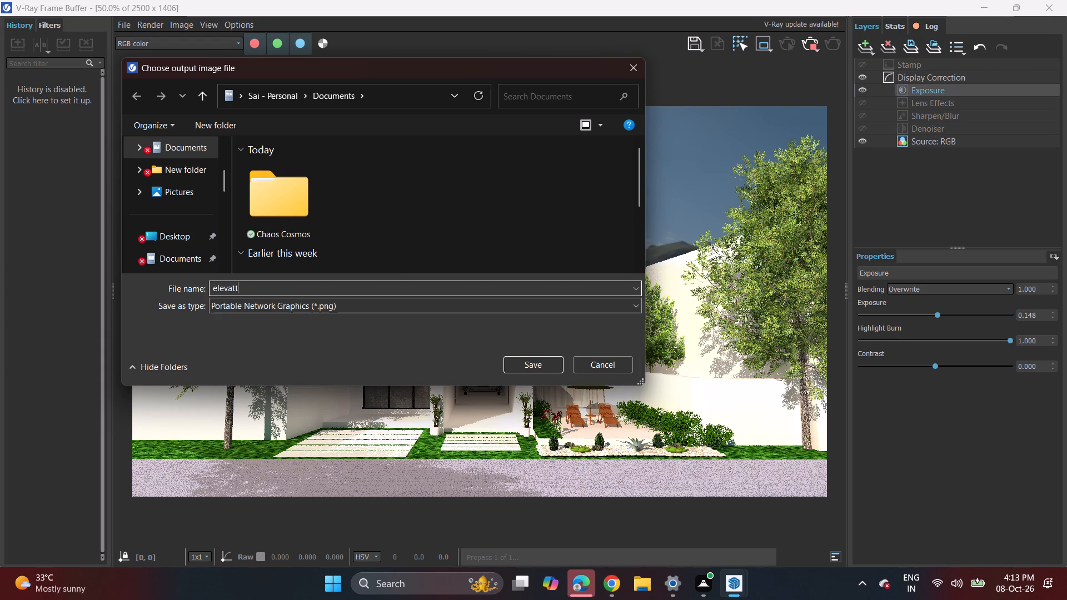
key(BackSpace)
text(tin)
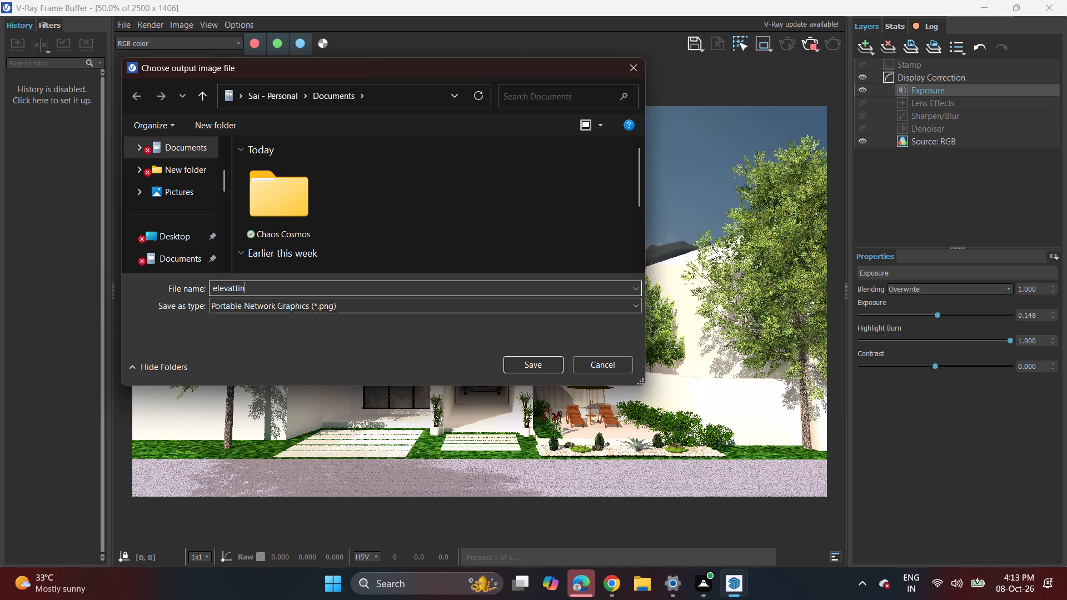
key(BackSpace)
key(BackSpace)
key(BackSpace)
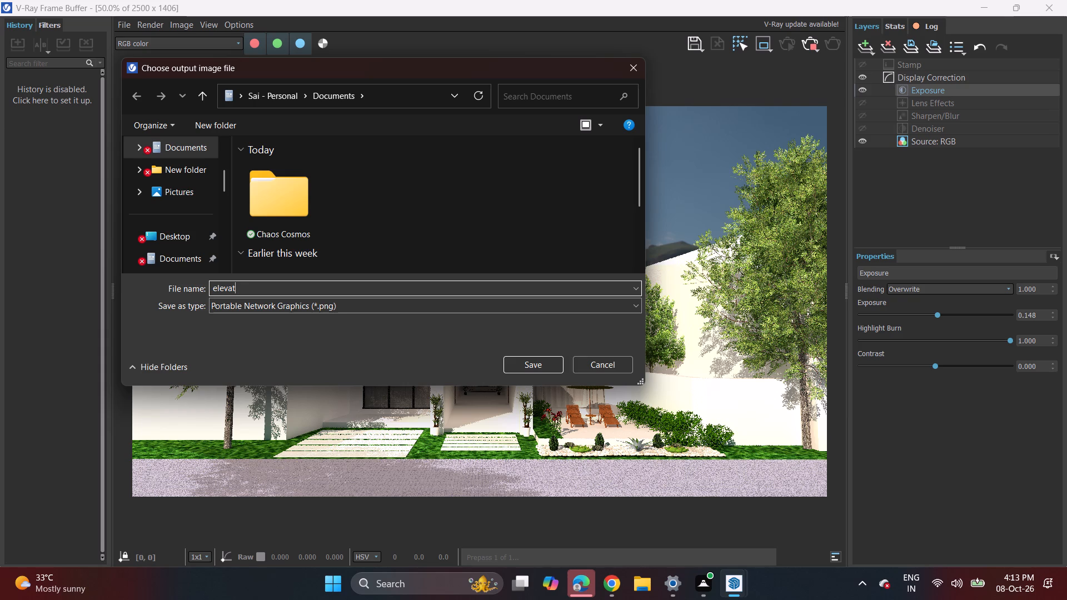
text(ion v)
key(BackSpace)
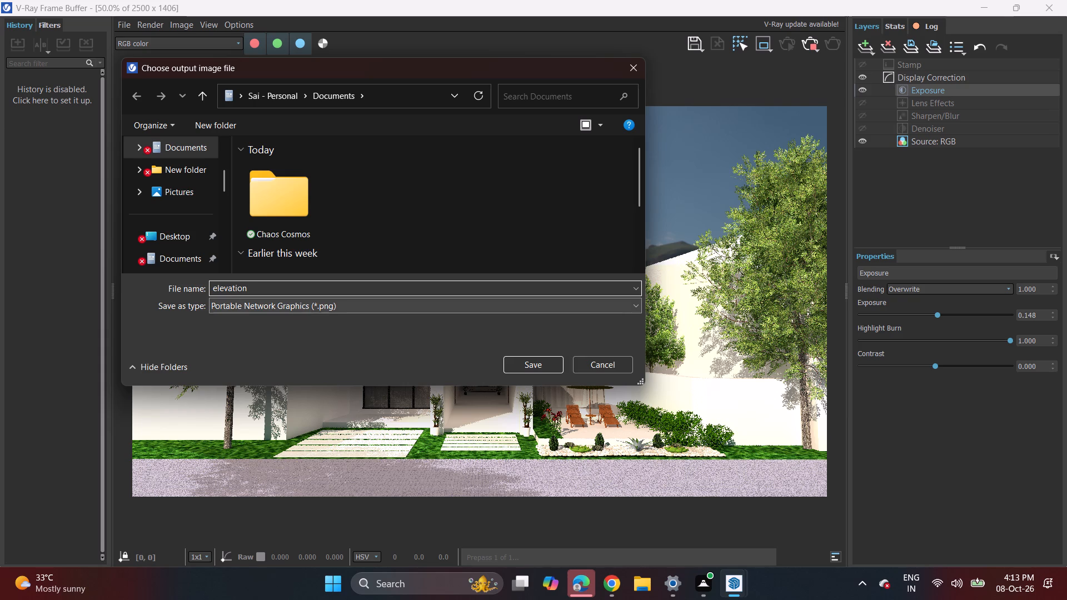
click(211, 290)
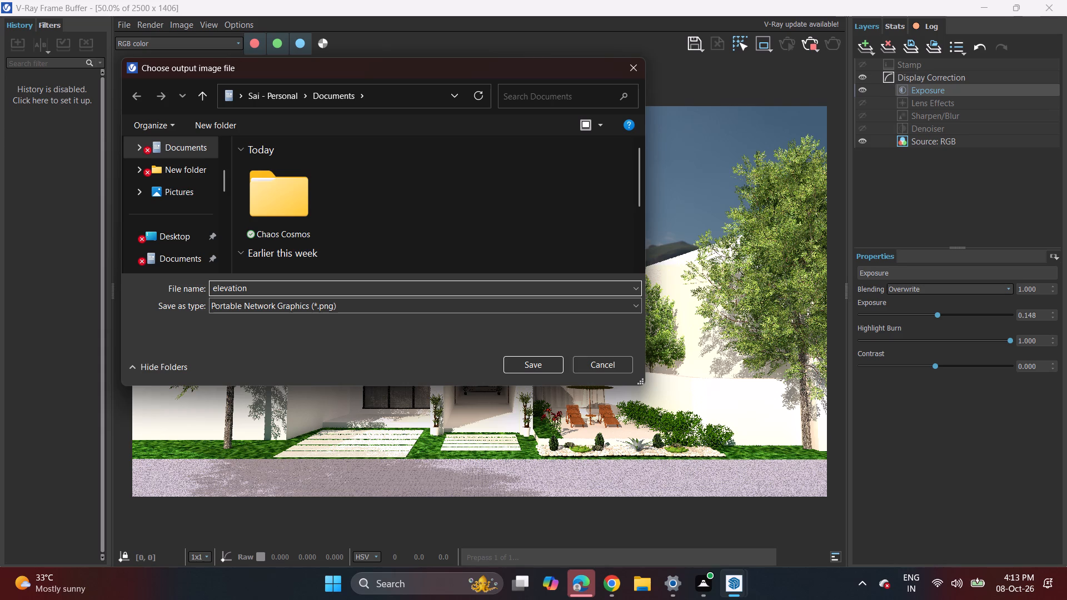
text(villa)
key(space)
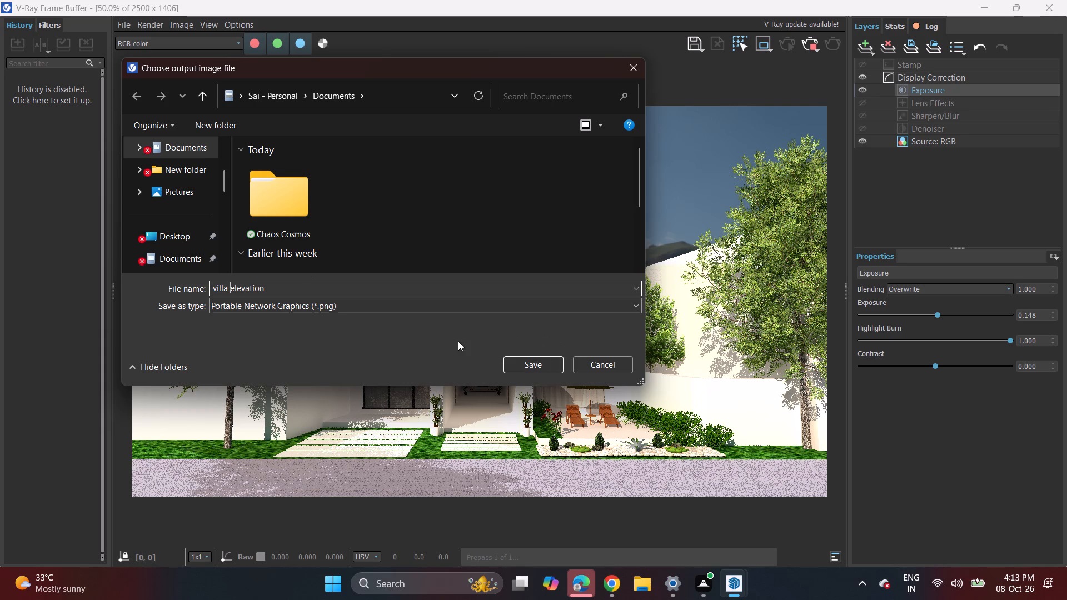
click(493, 303)
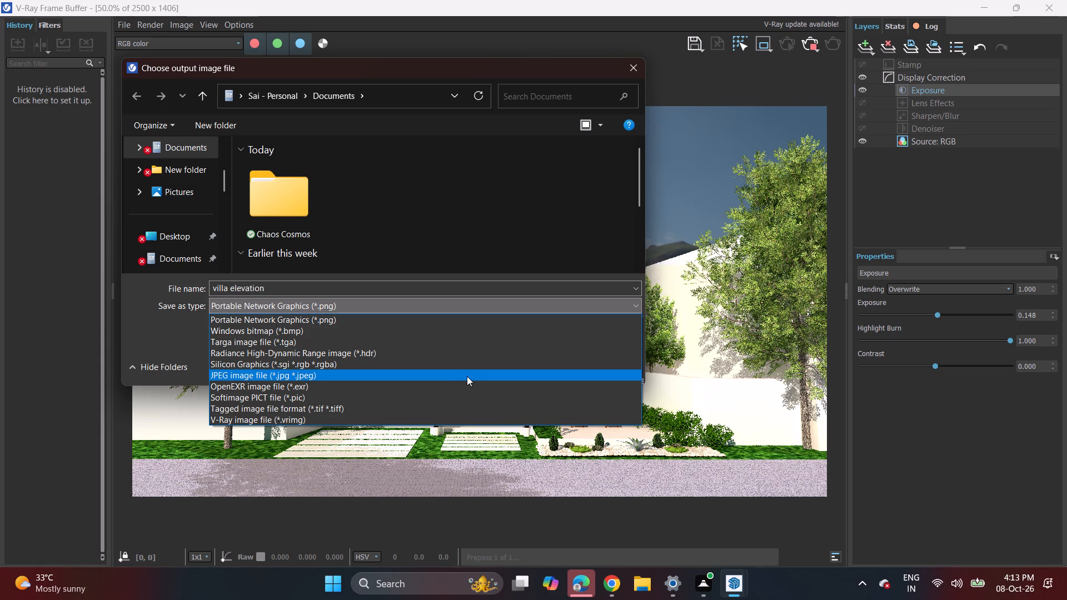
click(467, 376)
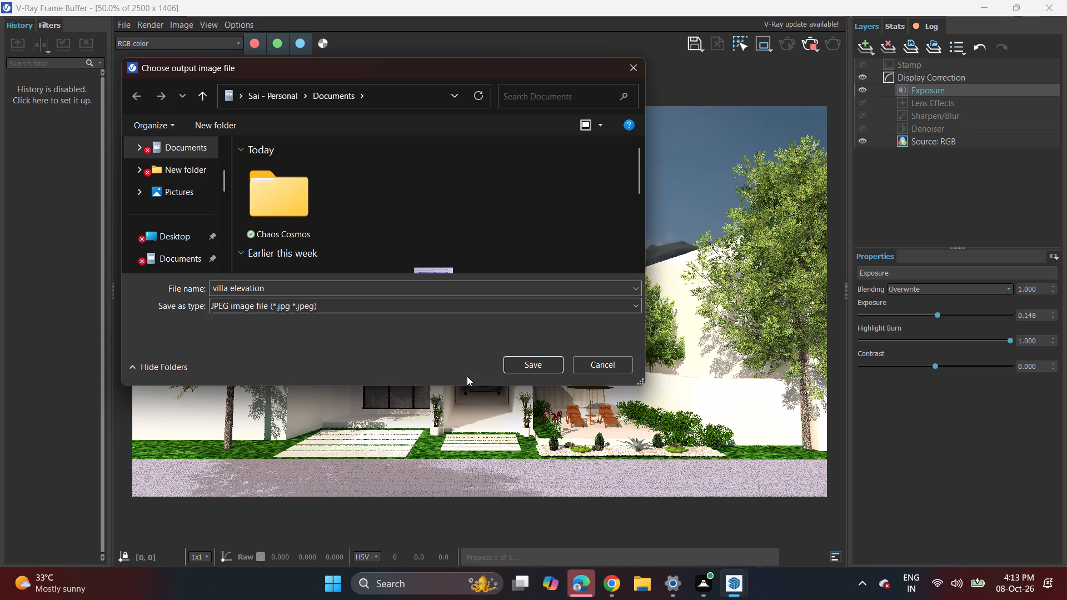
click(521, 368)
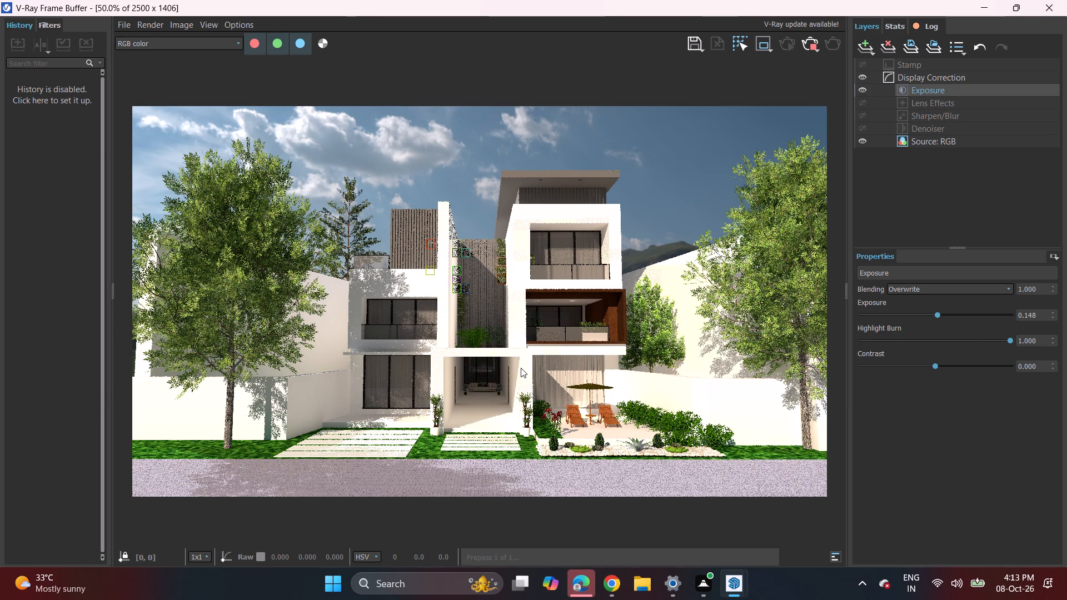
Close the V-Ray Frame Buffer window.
click(1047, 6)
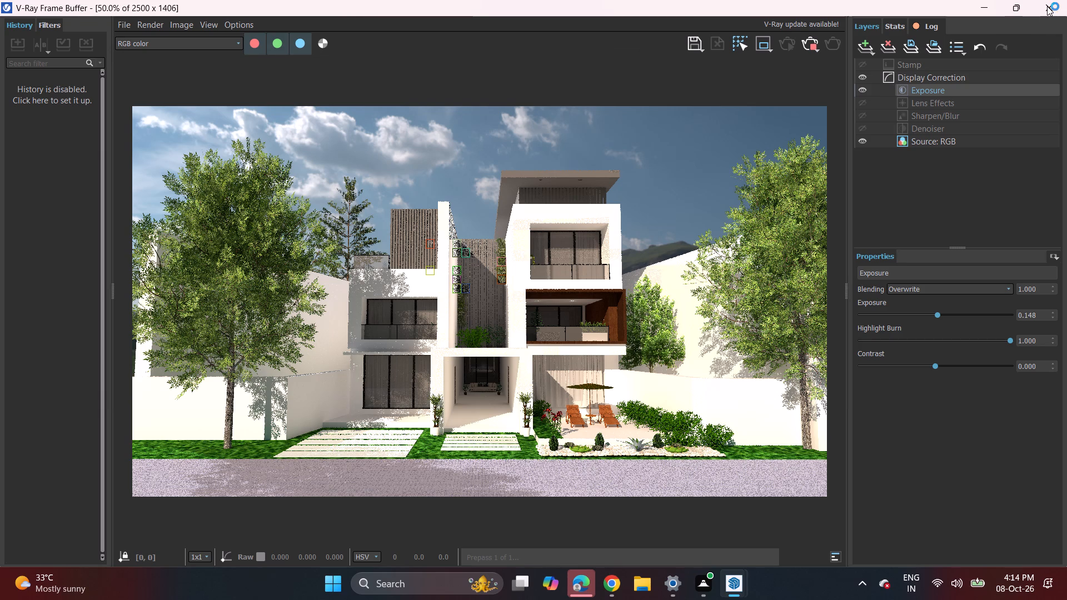
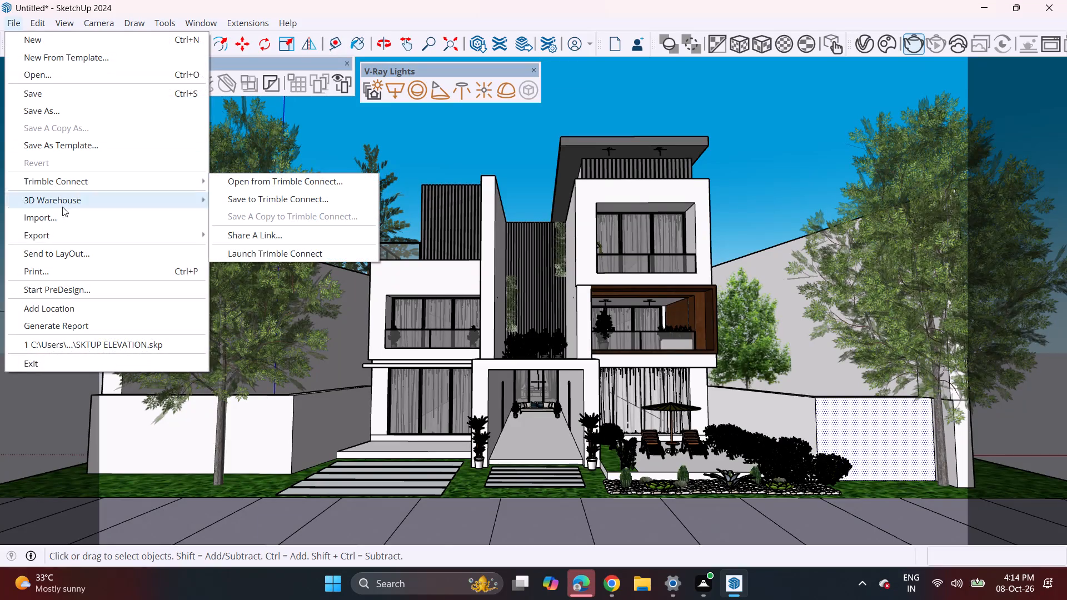
Save the model in the Documents folder as a SketchUp file named "villa elevation".
click(61, 110)
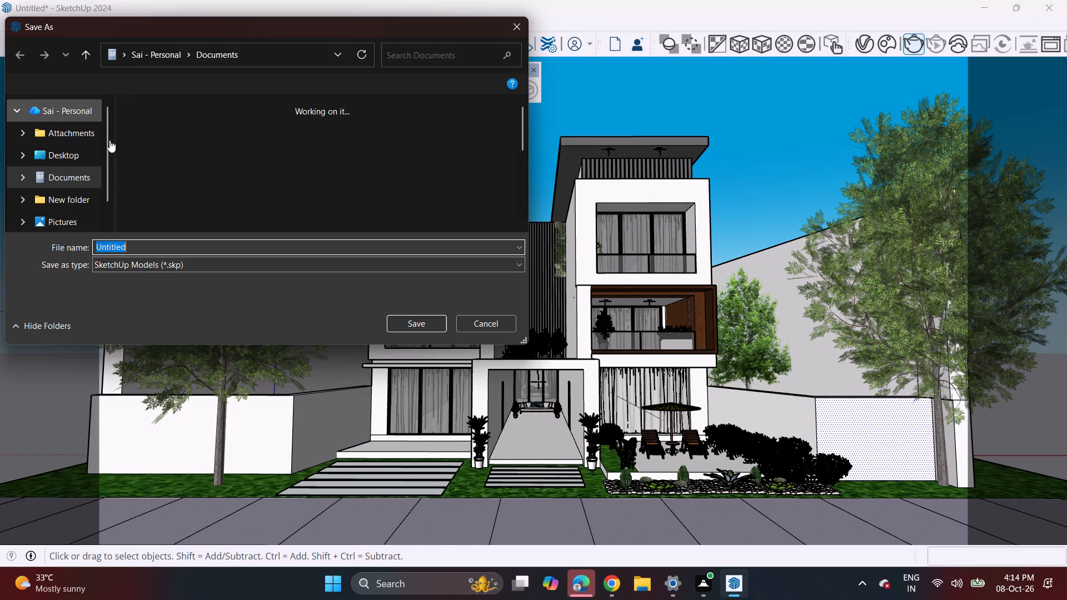
key(BackSpace)
text(vill)
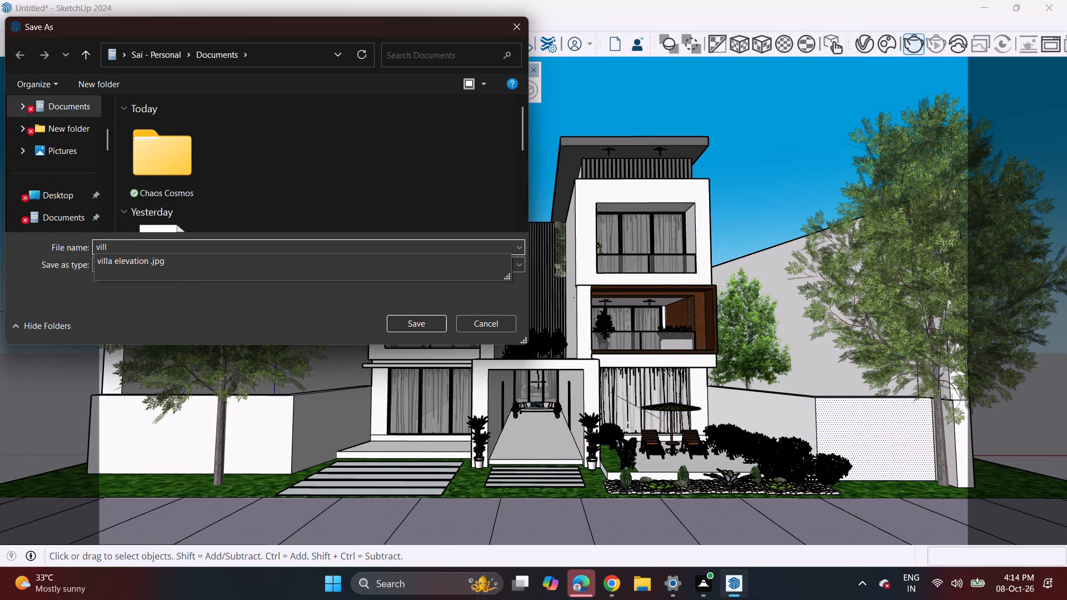
click(186, 265)
click(189, 265)
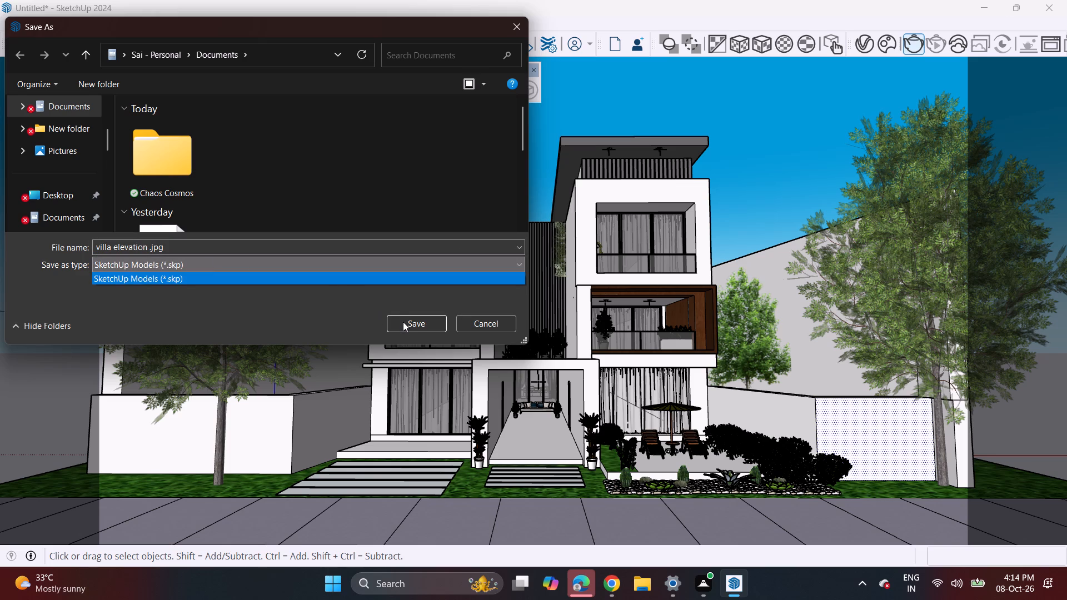
click(272, 252)
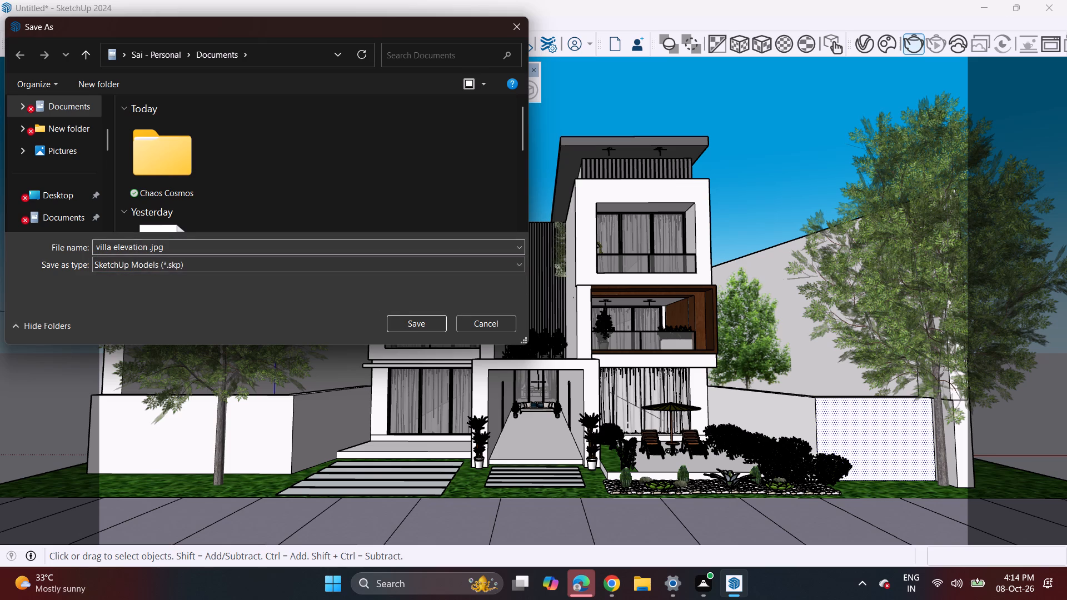
click(282, 246)
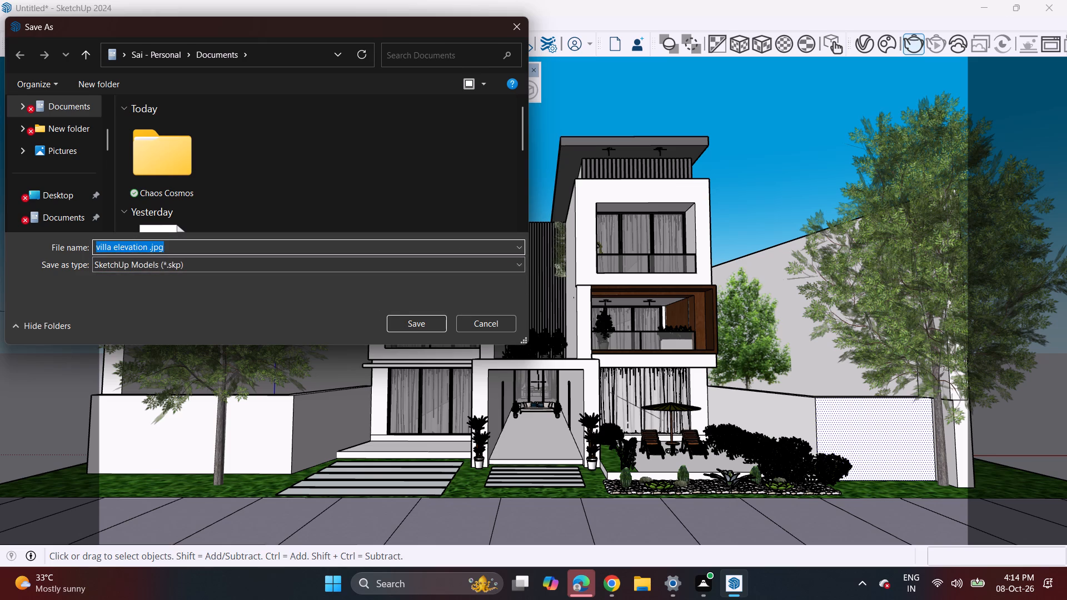
click(282, 246)
key(BackSpace)
key(BackSpace)
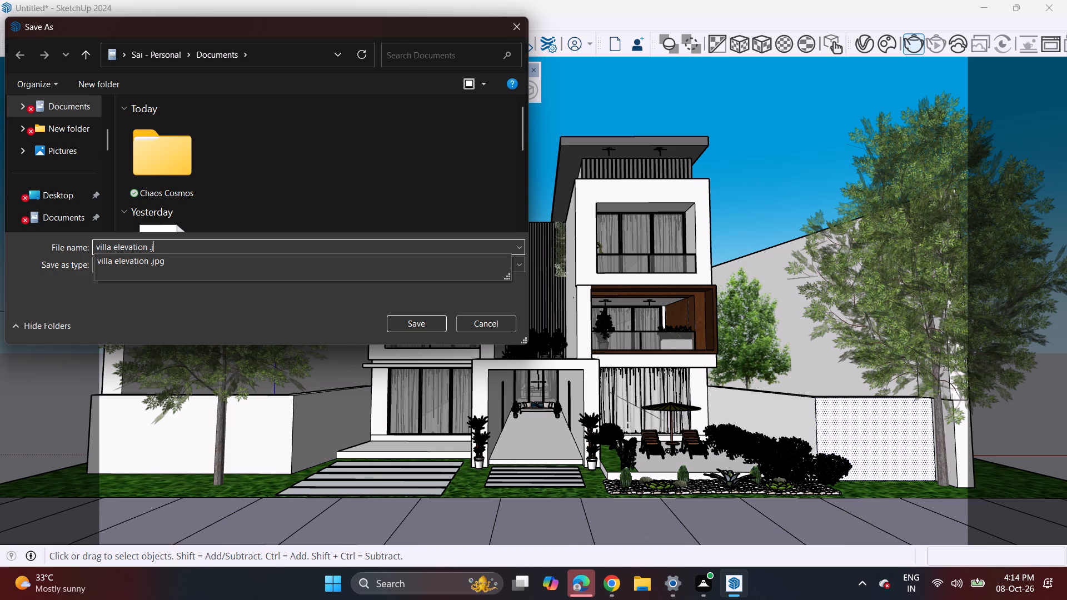
key(BackSpace)
key(BackSpace)
key(Return)
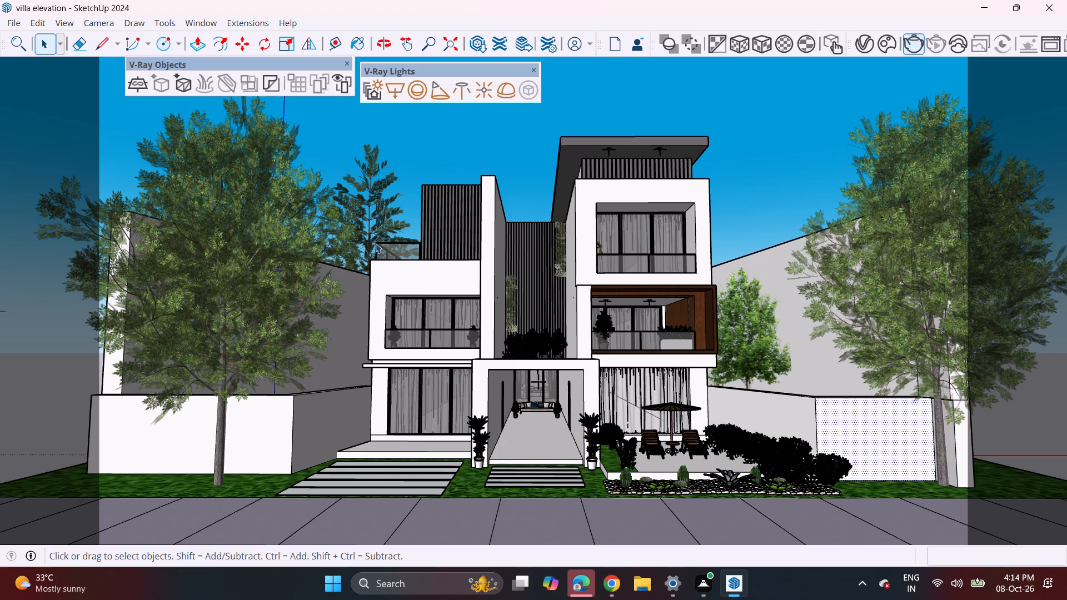
Export the current view as a 2D graphic in PDF format, named "villa elevation", to the Documents folder.
click(18, 22)
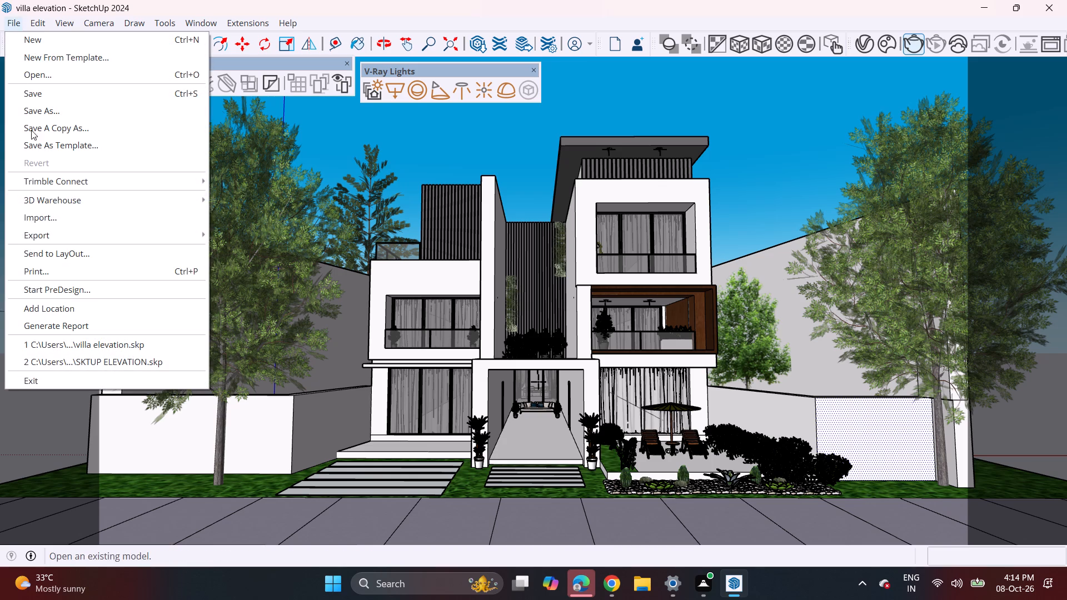
click(39, 231)
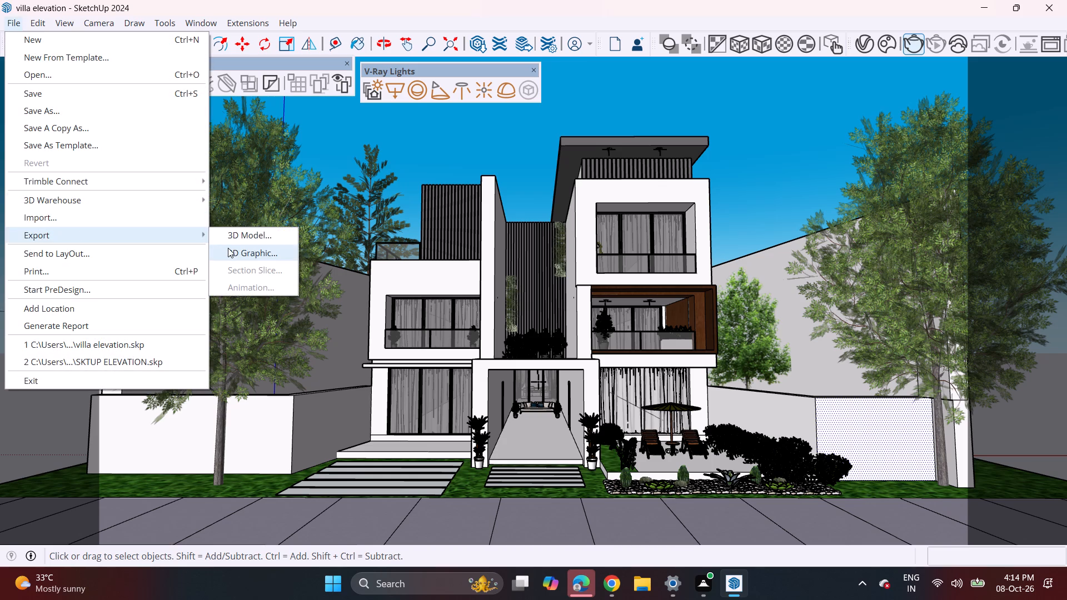
click(228, 248)
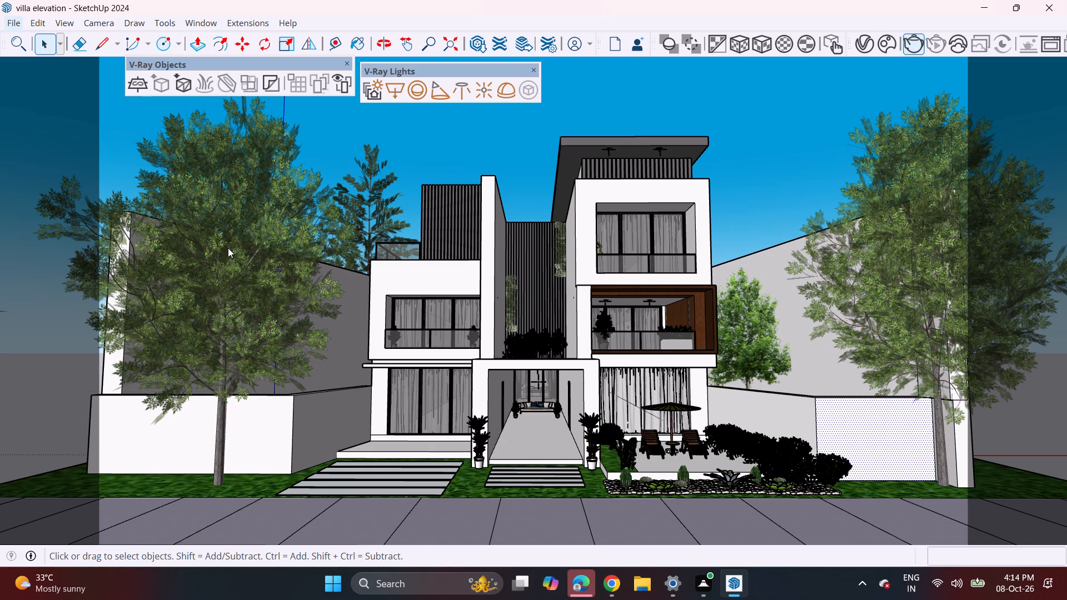
click(2, 21)
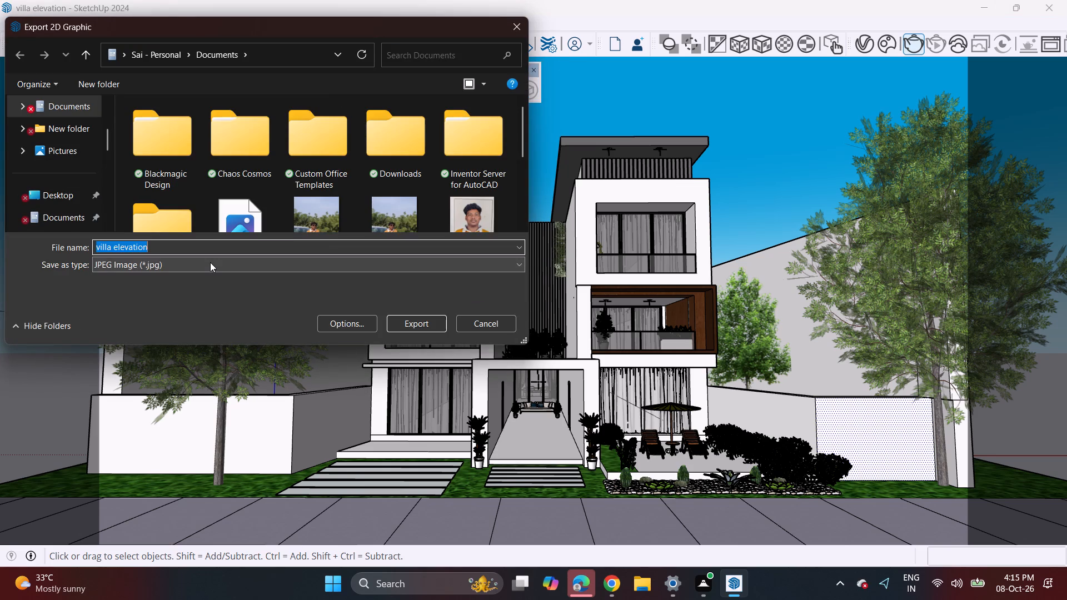
click(174, 263)
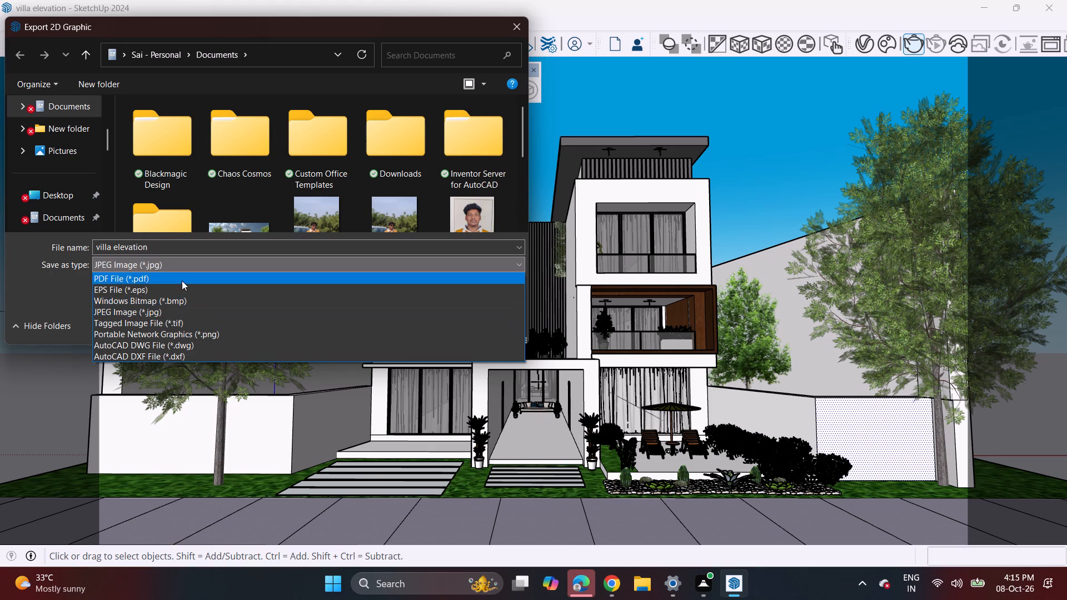
click(182, 281)
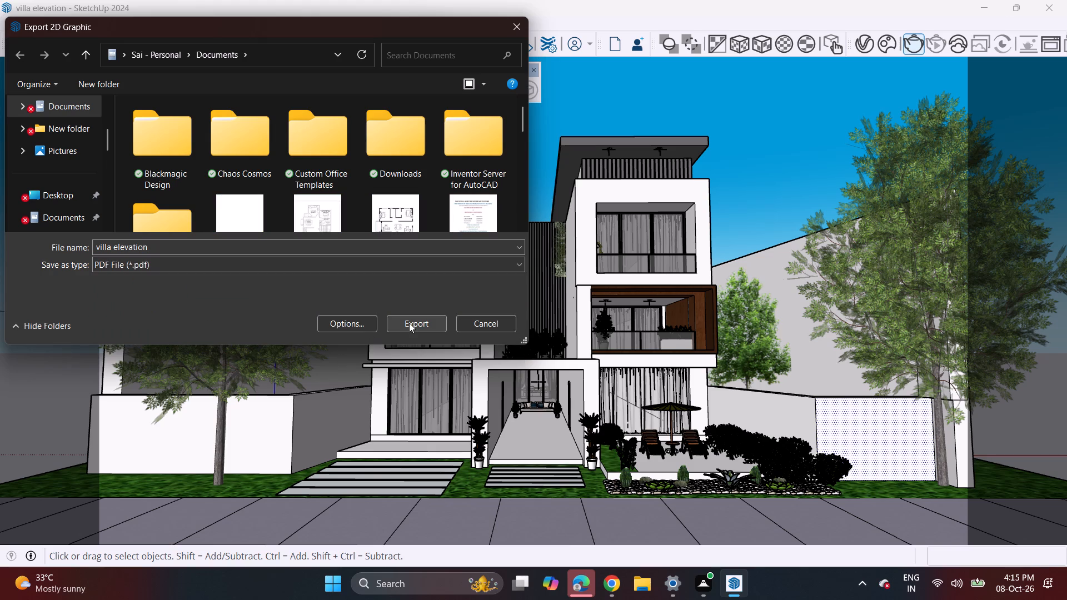
click(409, 323)
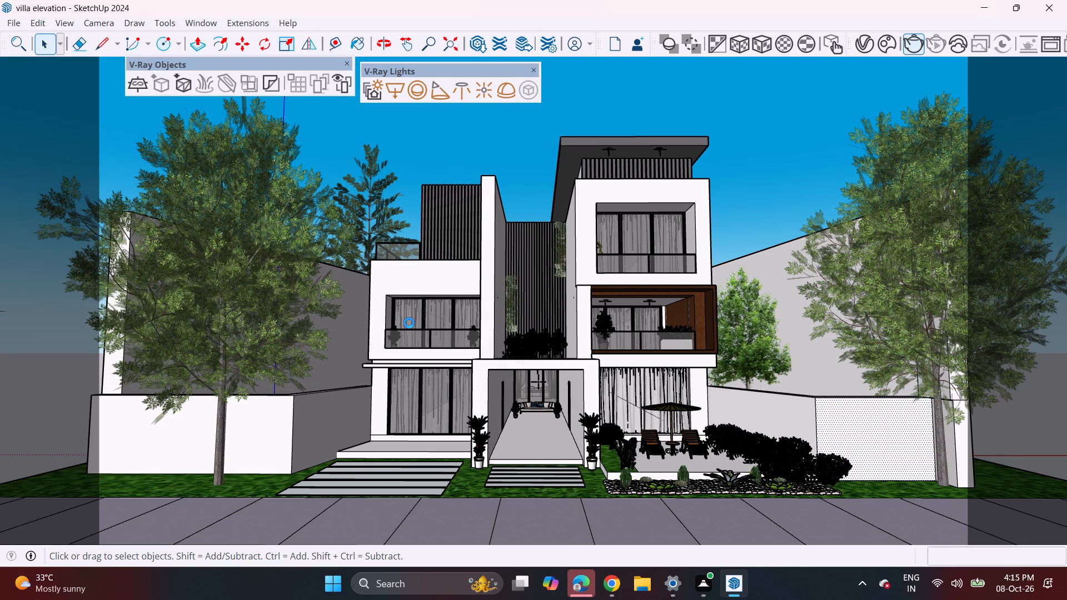
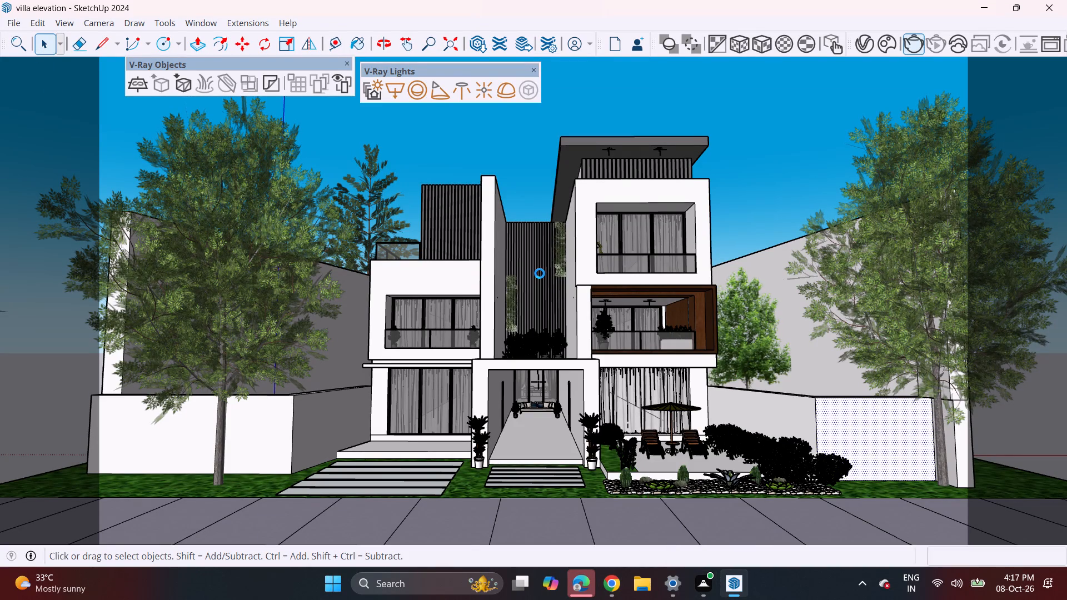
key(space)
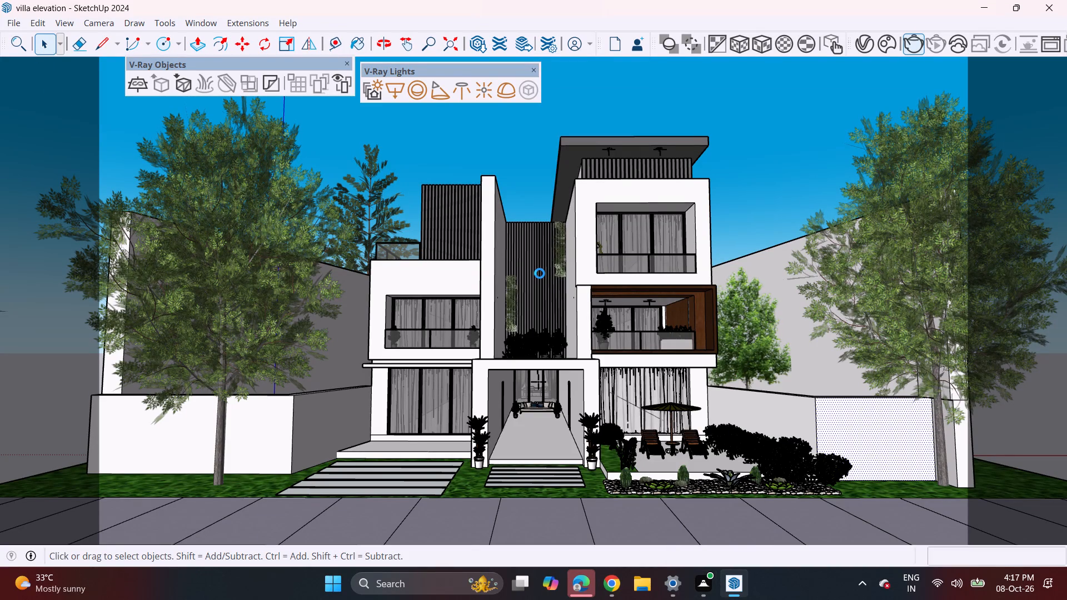
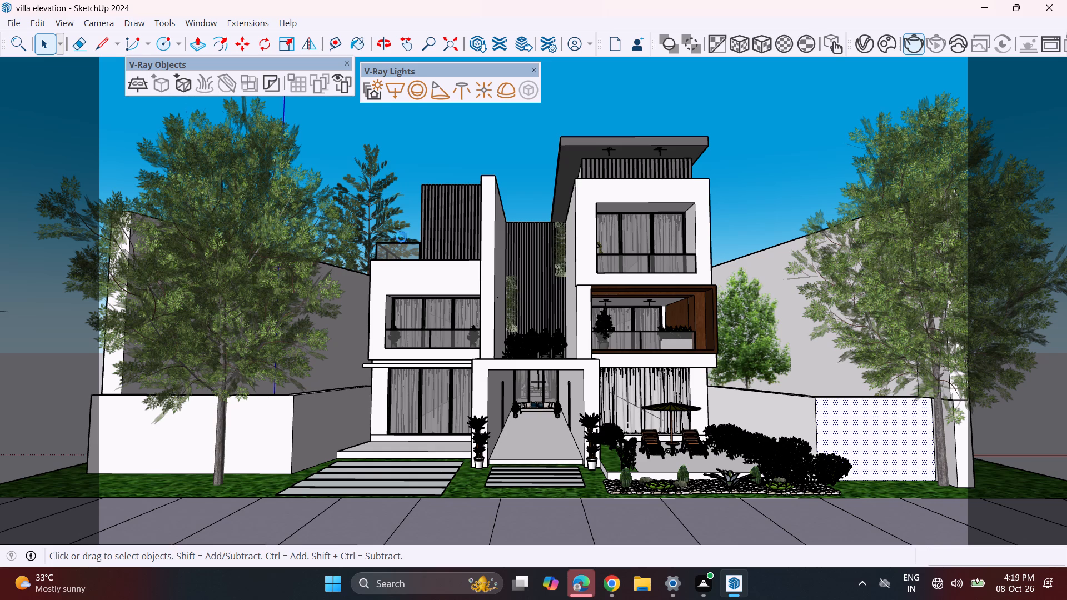
Switch to File Explorer to browse the project files and folders.
click(638, 583)
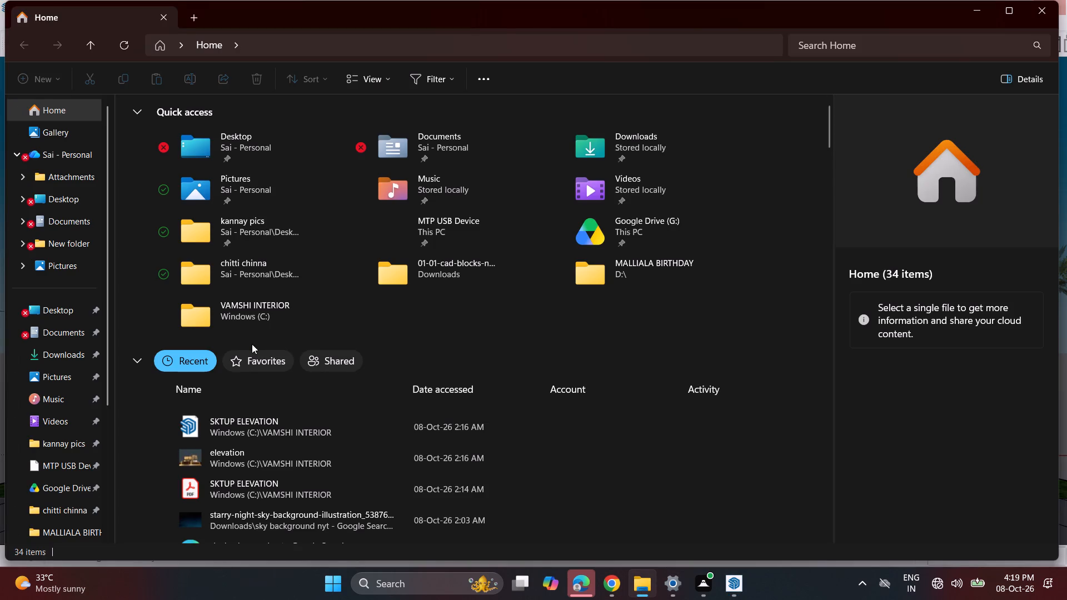